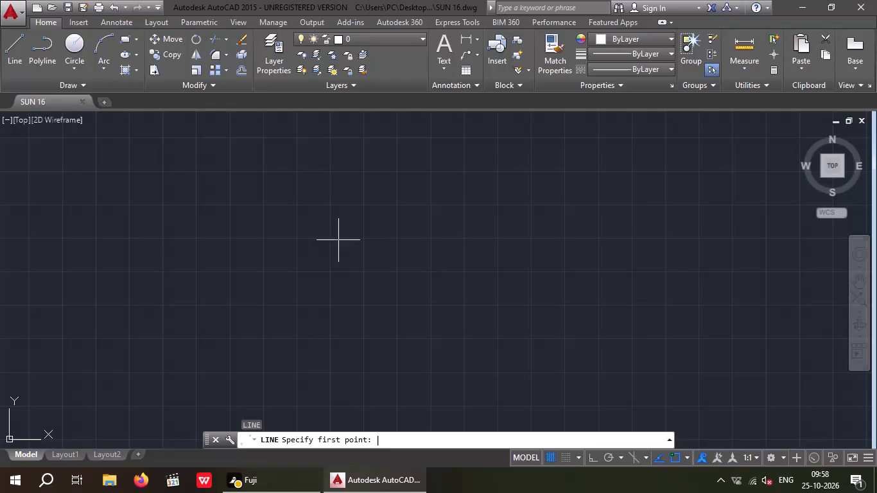
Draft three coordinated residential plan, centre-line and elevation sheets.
Draw a closed rectangular outline 30' wide and 40' high with orthogonal lines.
click(262, 204)
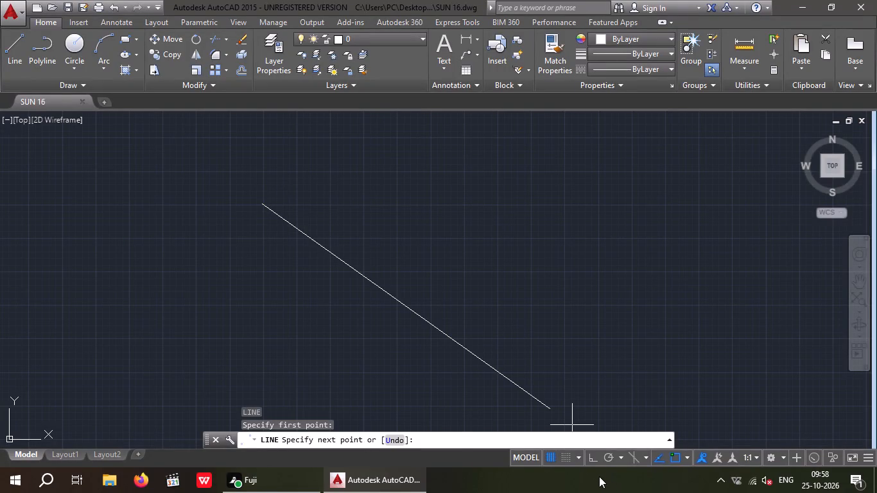
click(592, 462)
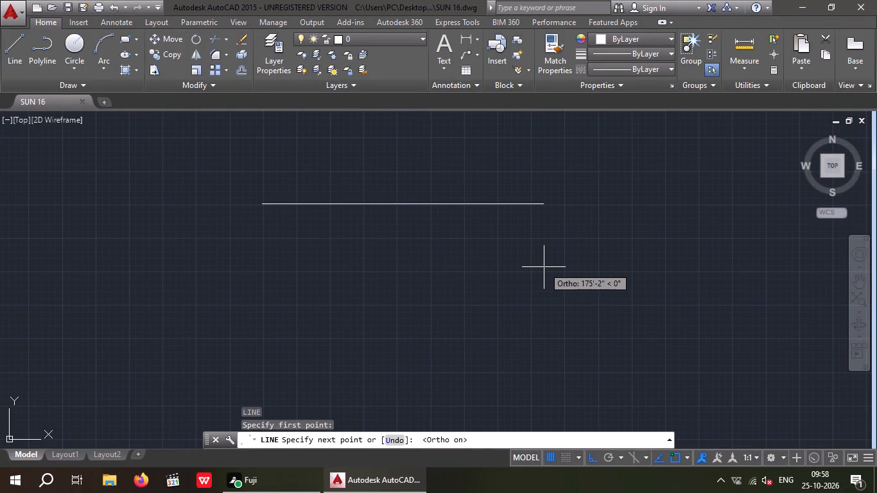
text(30')
key(Return)
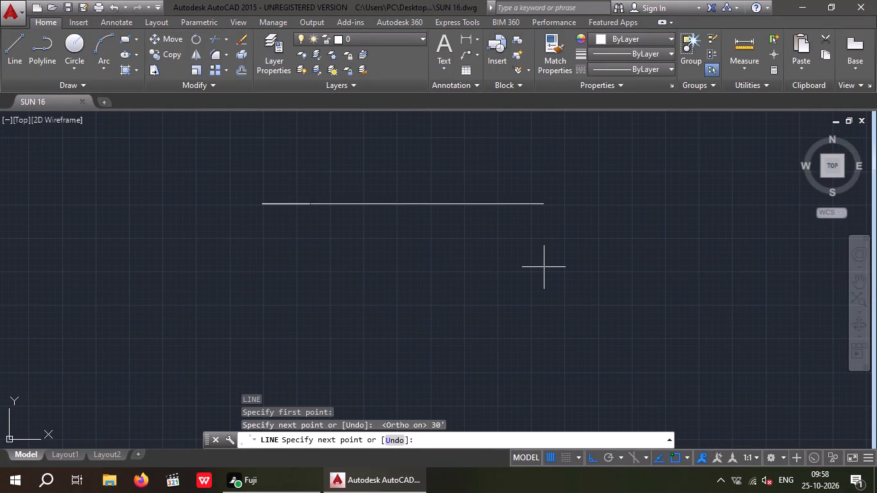
text(40')
key(Return)
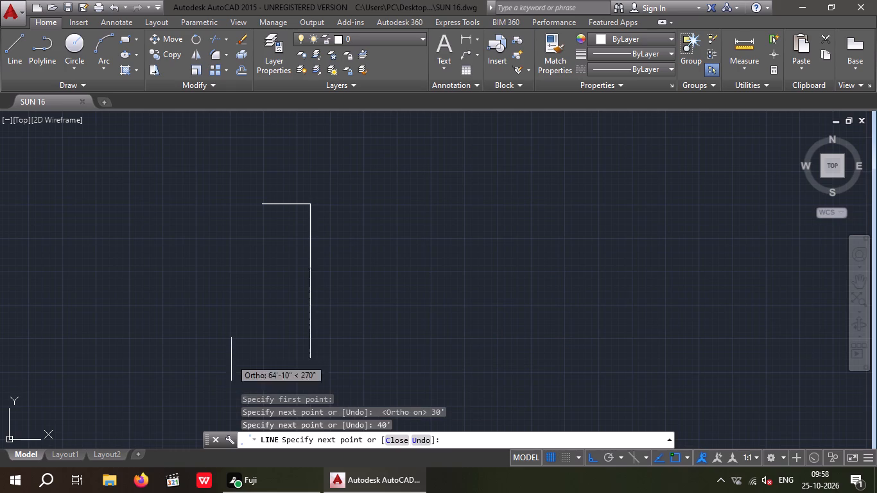
text(30')
key(Return)
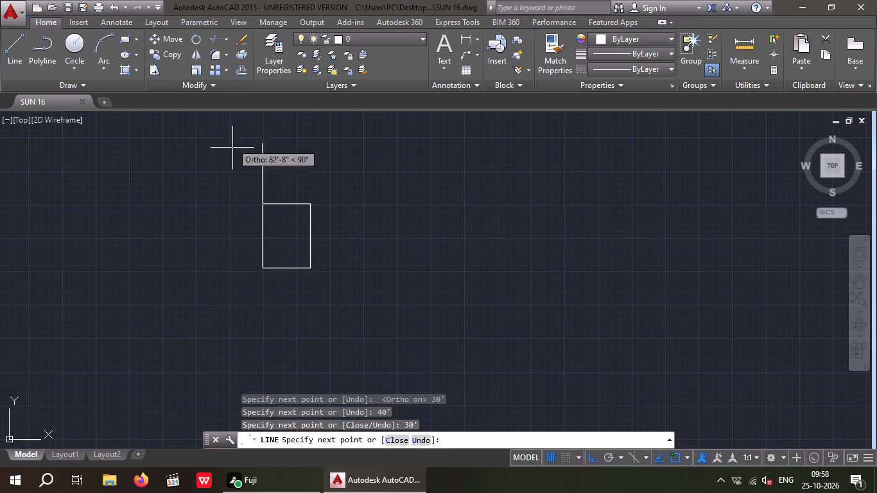
scroll(247, 211, up, 4)
click(343, 166)
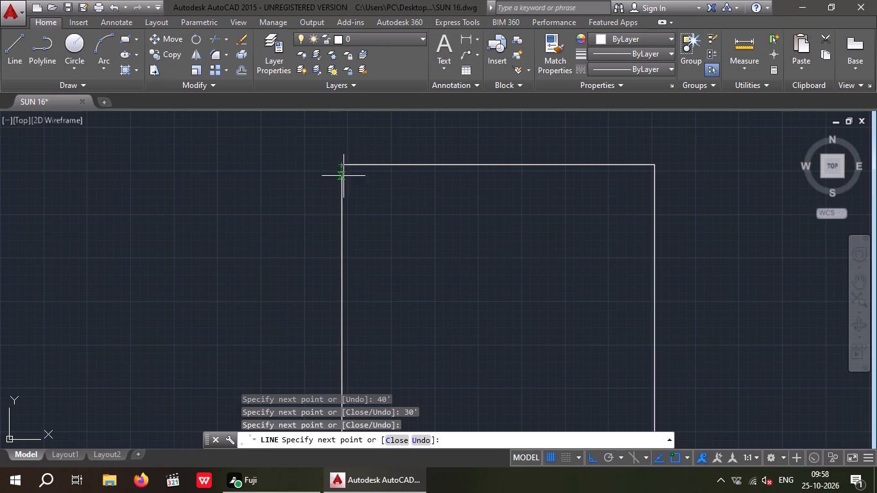
key(Escape)
key(Escape)
key(Escape)
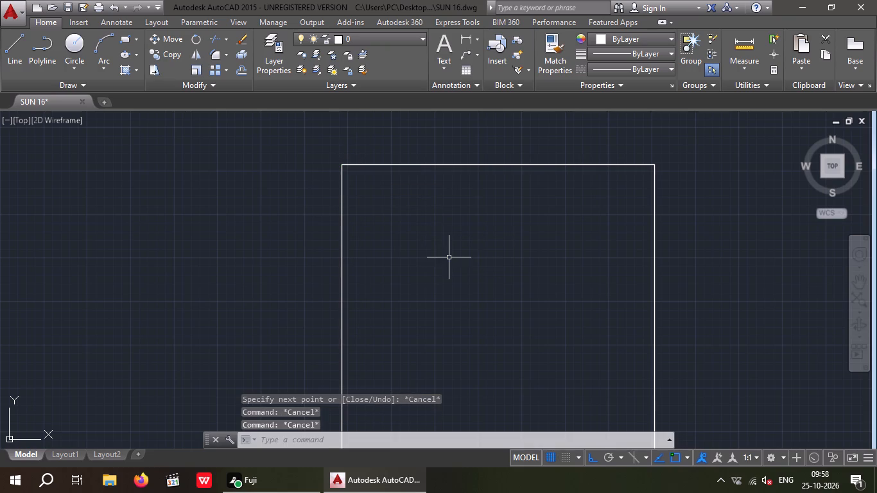
Offset the outline's top, left and right lines 9" inward.
key(o)
key(Return)
text(9")
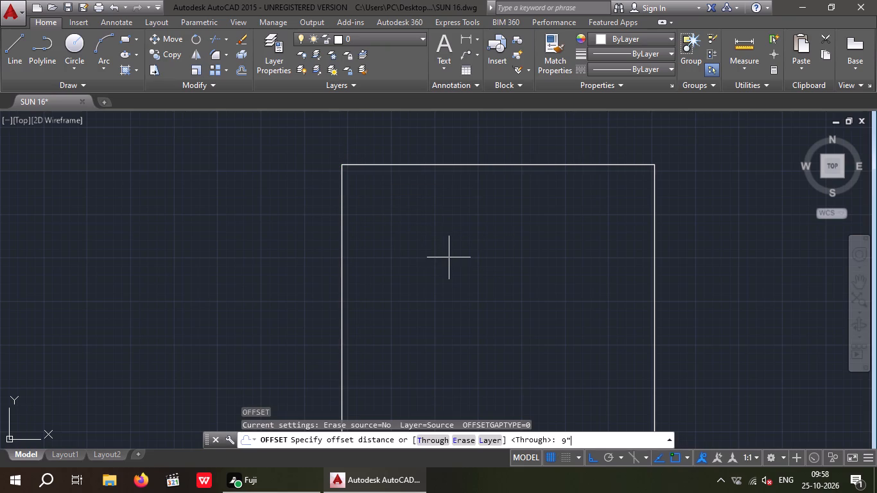
key(Return)
scroll(448, 229, down, 3)
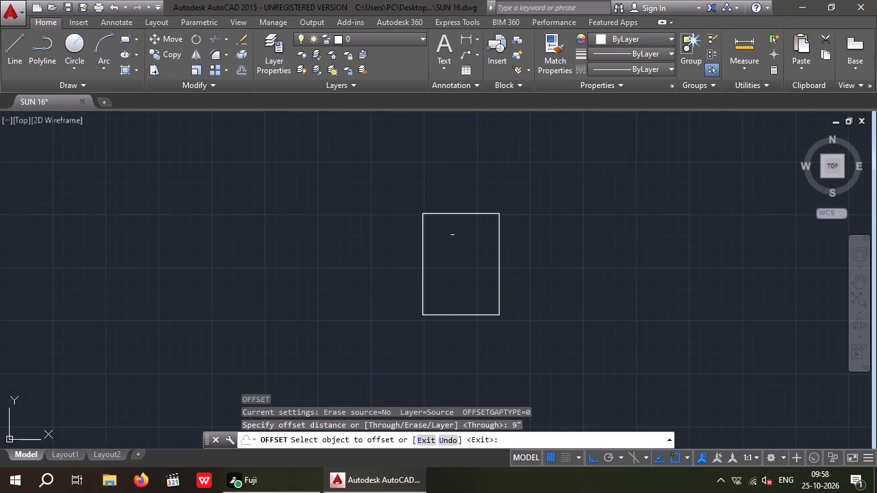
middle_drag(413, 212, 393, 208)
scroll(453, 223, up, 3)
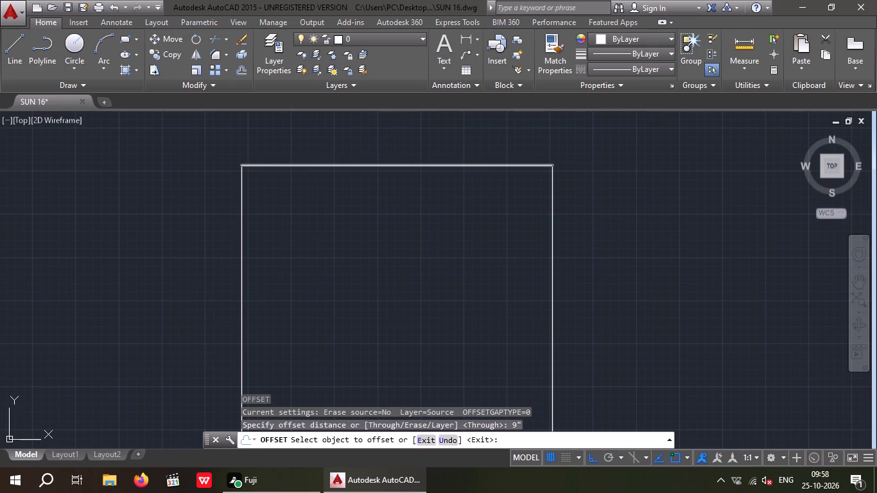
click(412, 166)
drag(416, 191, 409, 199)
drag(241, 272, 253, 269)
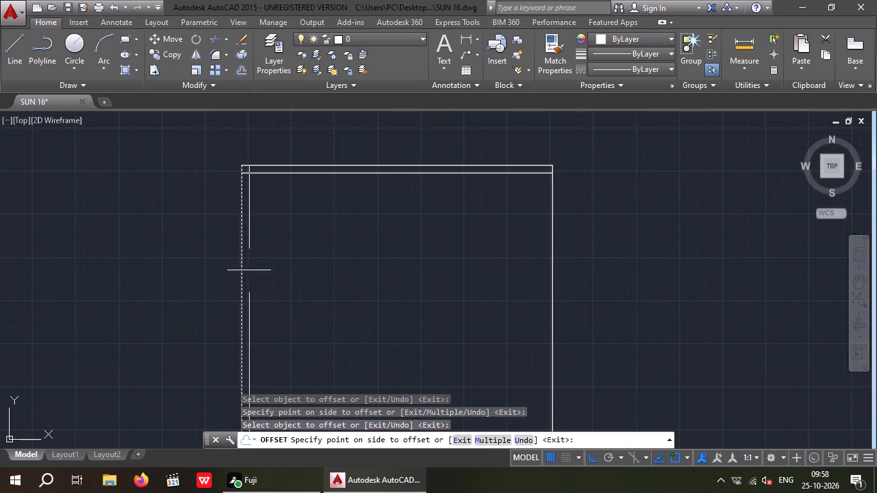
drag(253, 269, 261, 266)
click(279, 262)
drag(551, 243, 524, 250)
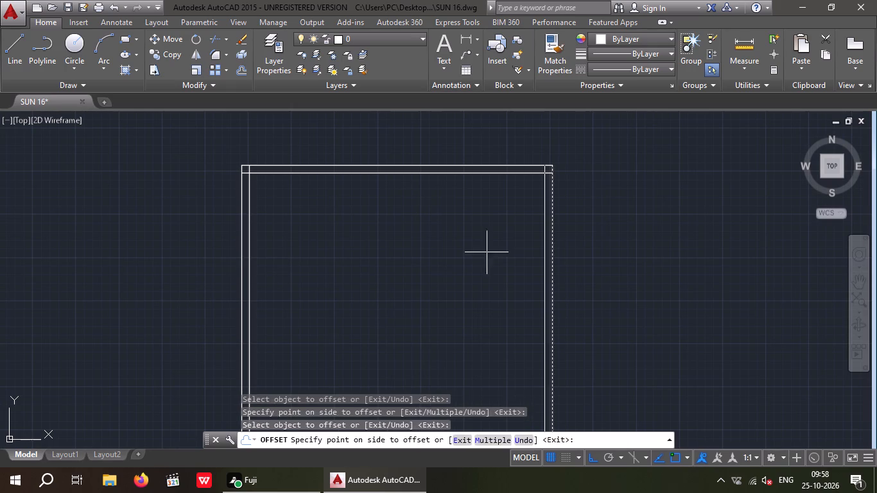
click(487, 252)
Offset the outline's bottom line 9" inward to complete the outer wall thickness.
scroll(438, 207, down, 2)
middle_drag(431, 309, 408, 248)
scroll(398, 303, up, 1)
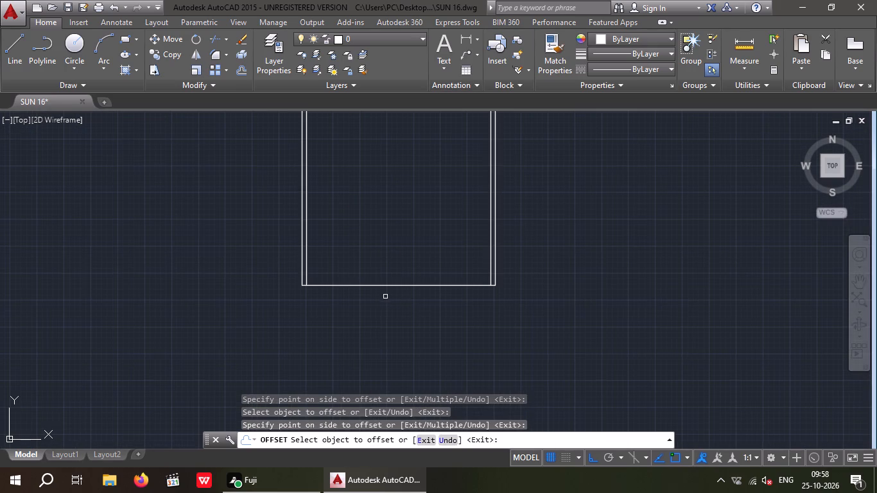
click(388, 286)
click(394, 267)
middle_drag(402, 254, 418, 318)
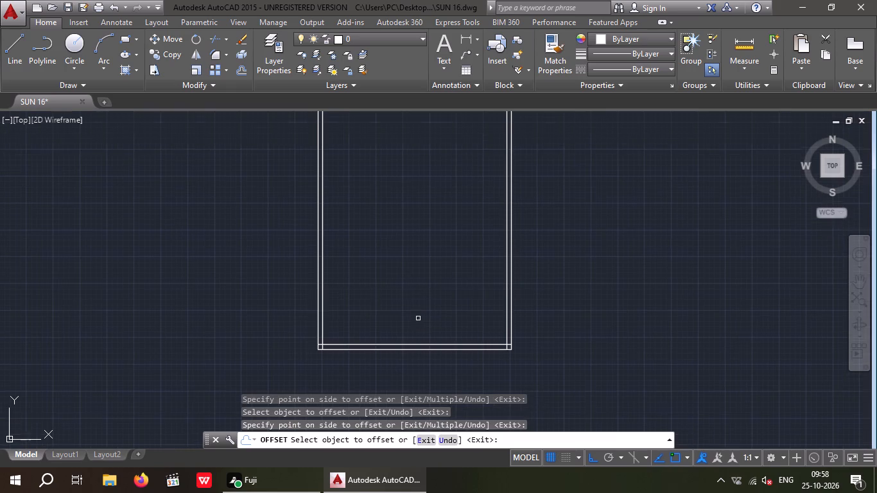
scroll(405, 273, down, 1)
middle_drag(398, 288, 390, 315)
scroll(363, 220, up, 2)
middle_drag(366, 224, 366, 269)
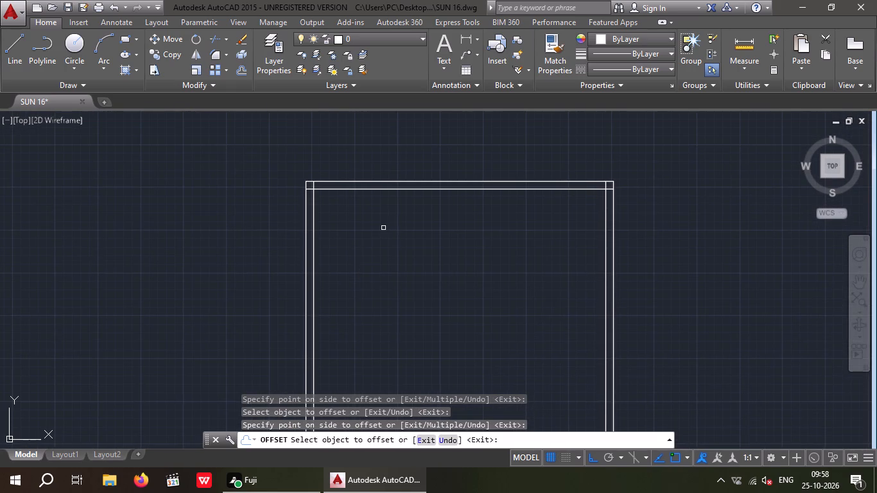
key(Escape)
key(Escape)
key(Escape)
Offset the left wall's inner line 14' toward the plan's interior.
key(o)
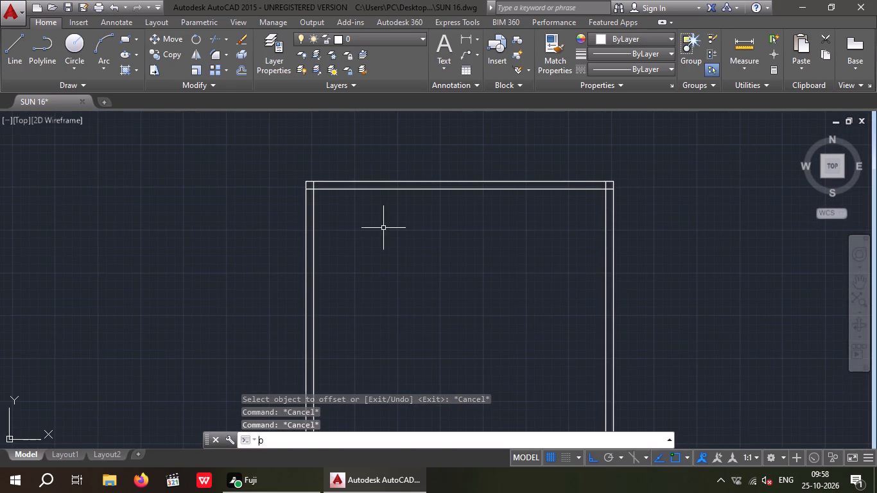
key(Return)
text(14)
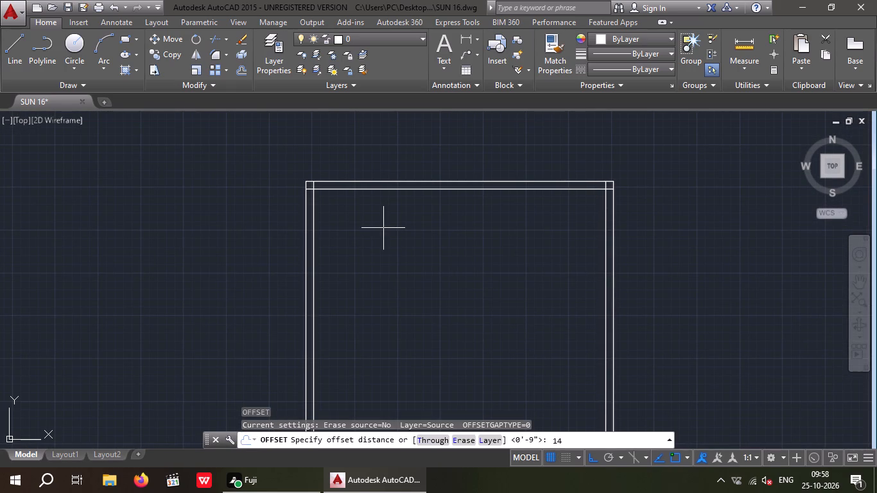
key(apostrophe)
key(Return)
drag(313, 243, 341, 245)
click(410, 233)
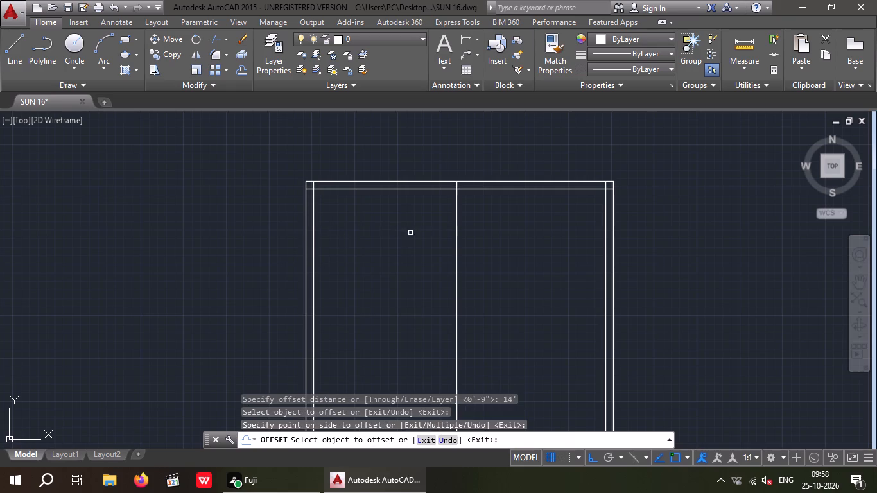
key(Escape)
key(Escape)
key(Escape)
key(Escape)
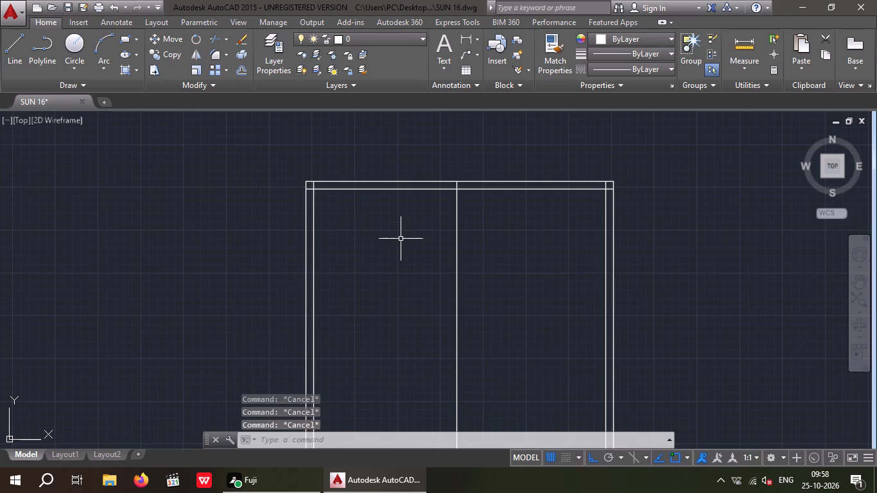
Offset the middle vertical line 6" to its right to form the partition wall.
key(o)
key(Return)
key(6)
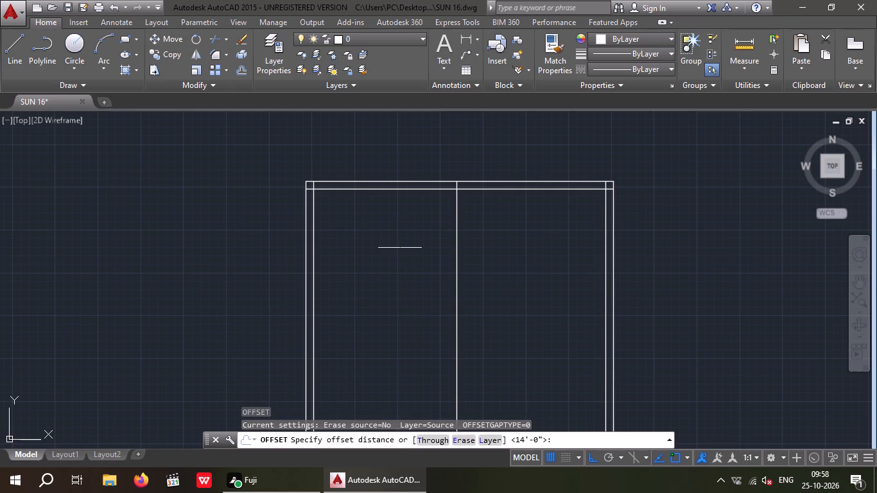
key(shift+quotedbl)
key(Return)
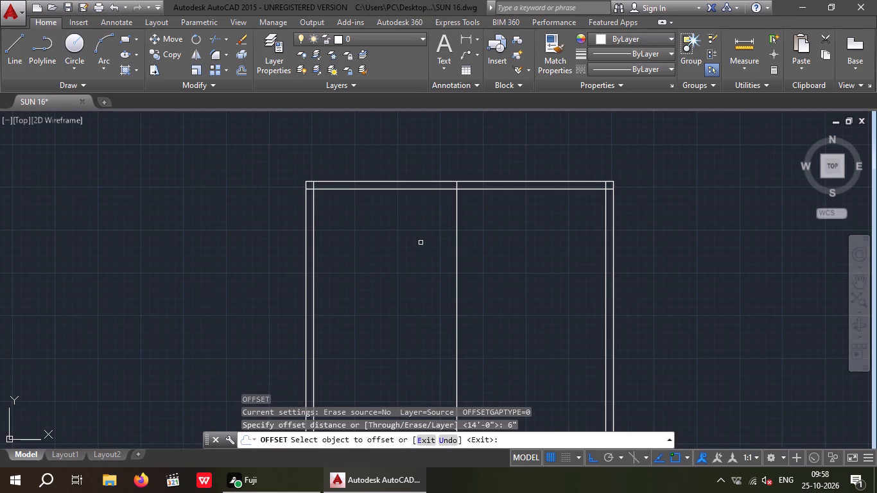
drag(459, 231, 477, 229)
drag(496, 226, 485, 230)
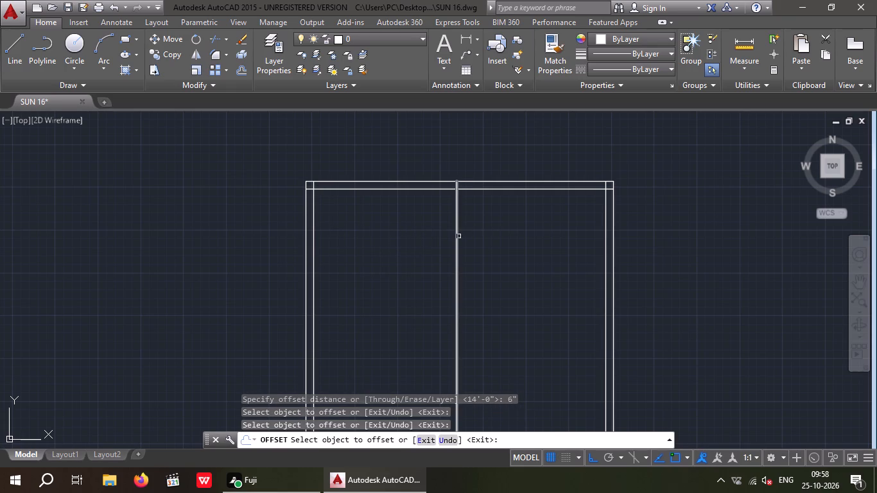
drag(458, 236, 472, 239)
click(482, 240)
key(Escape)
key(Escape)
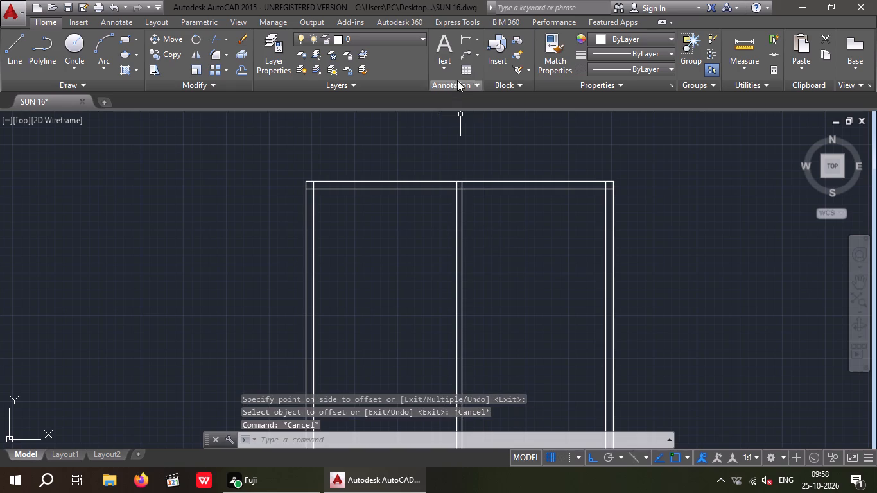
Measure the clear width between the partition and the right wall's inner face with a linear dimension.
click(462, 37)
scroll(476, 218, up, 2)
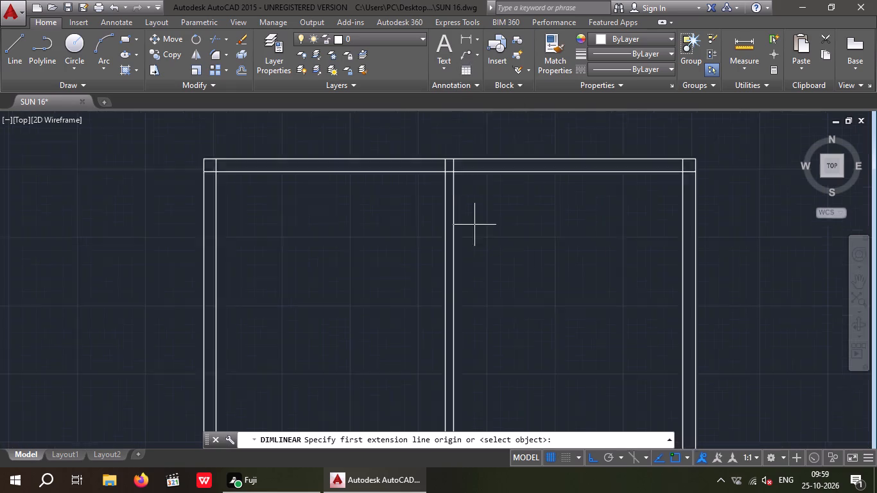
scroll(474, 225, up, 2)
scroll(455, 209, down, 2)
middle_drag(449, 227, 375, 294)
drag(352, 204, 352, 205)
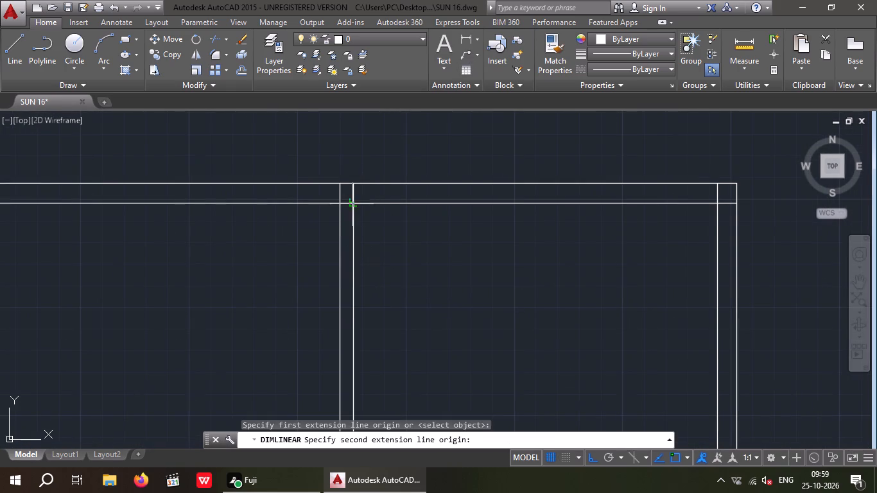
drag(352, 205, 422, 206)
drag(719, 203, 704, 237)
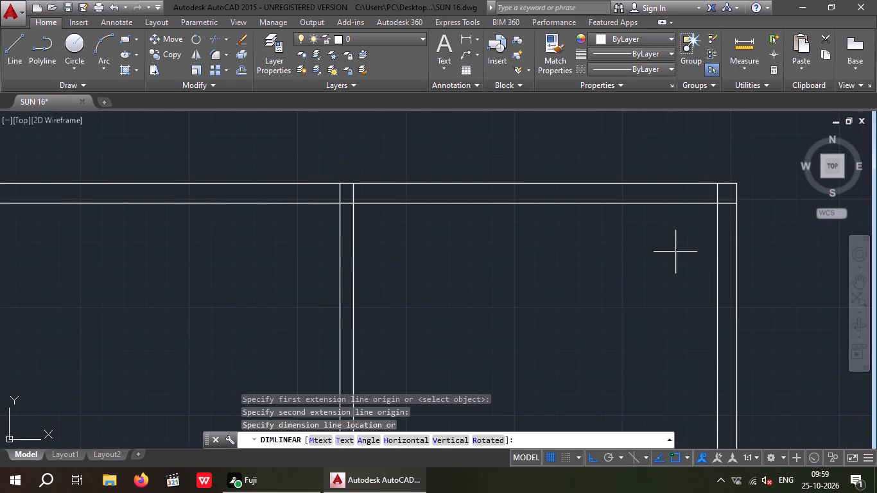
scroll(672, 252, up, 2)
scroll(669, 249, down, 3)
key(Escape)
middle_drag(632, 279, 648, 196)
scroll(634, 261, down, 2)
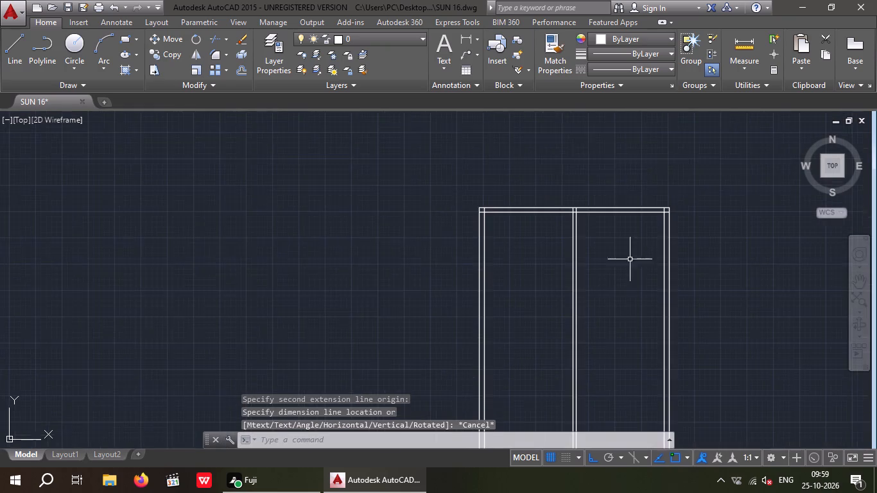
middle_drag(629, 258, 467, 252)
middle_drag(459, 283, 494, 220)
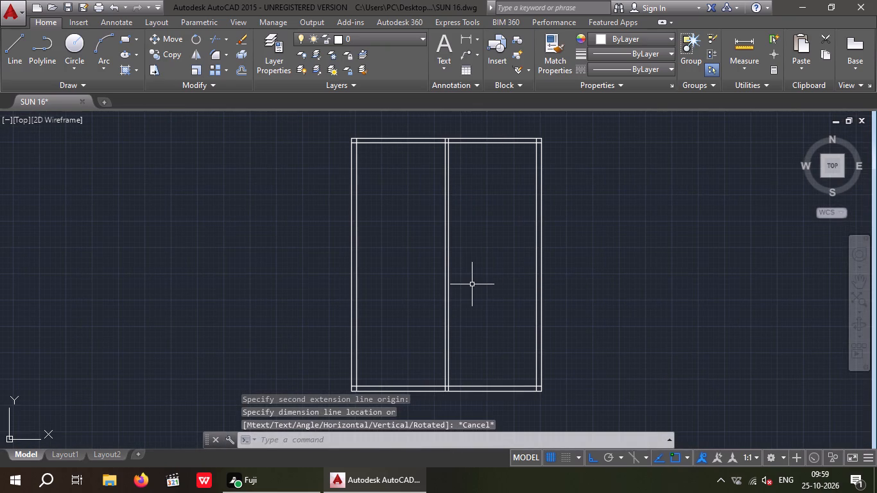
key(Escape)
key(Escape)
Offset the top wall's inner line 10'6" downward into the plan.
key(o)
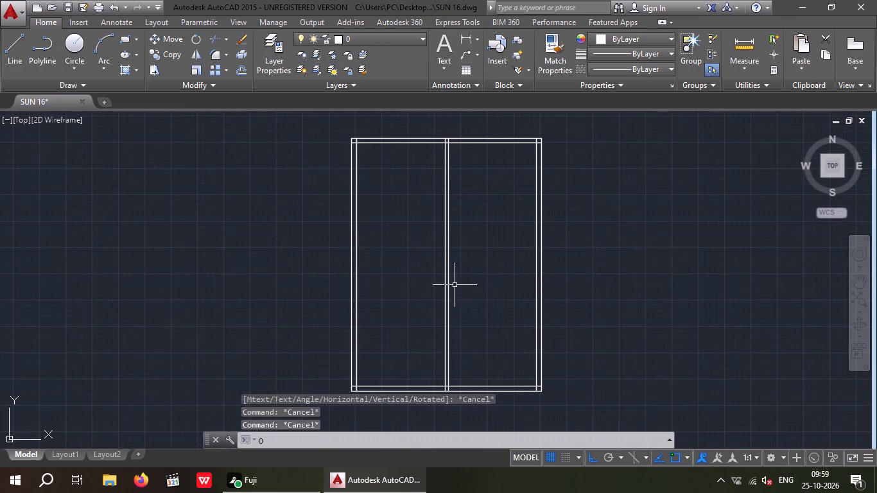
key(Escape)
key(Escape)
key(o)
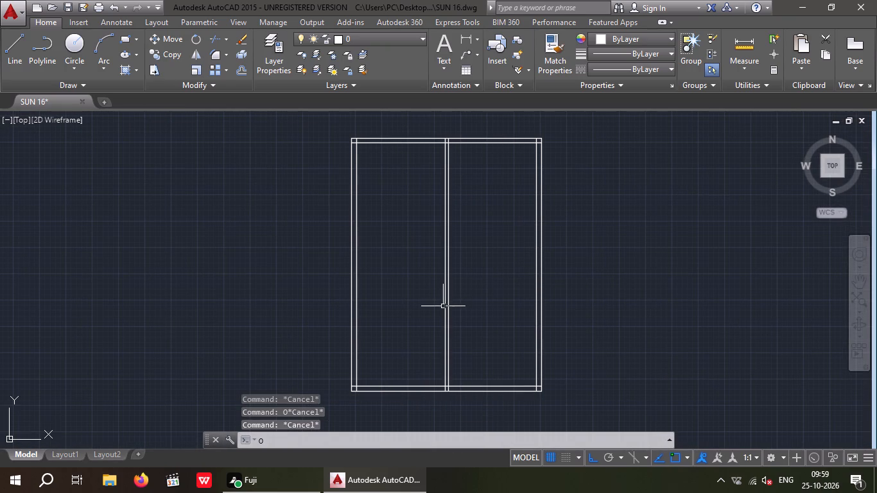
key(Return)
key(1)
key(0)
key(apostrophe)
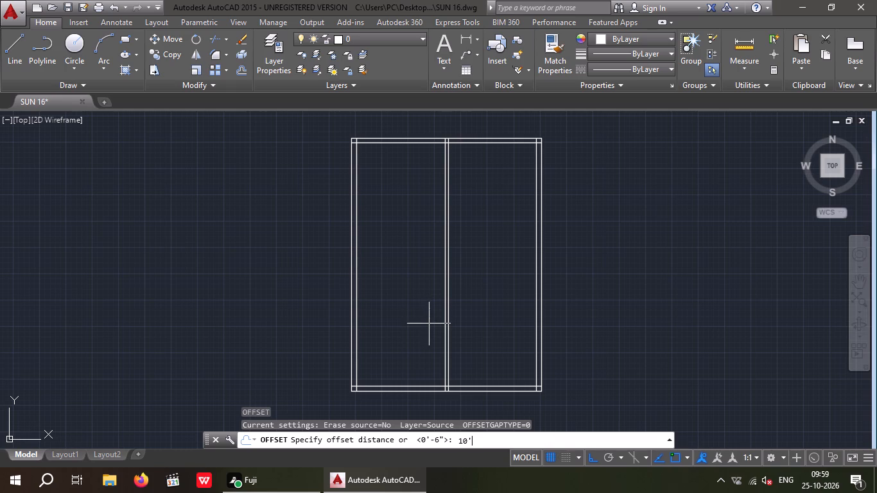
key(6)
key(shift+quotedbl)
key(Return)
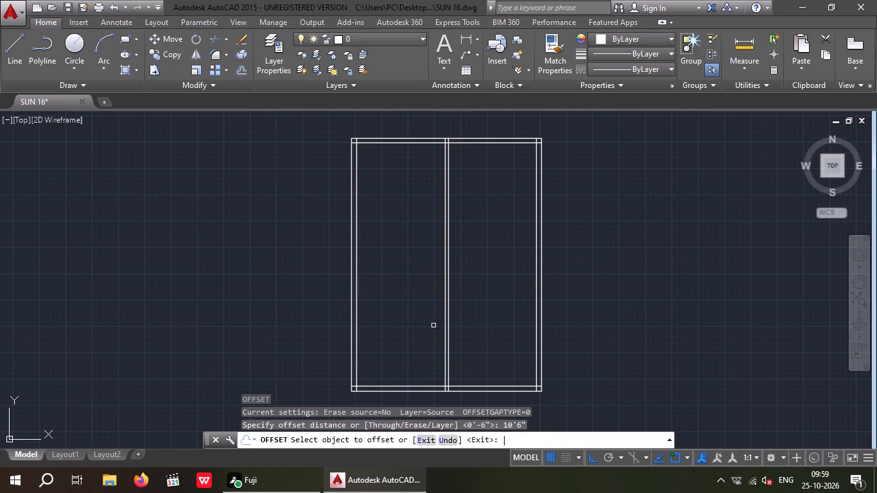
scroll(405, 137, up, 3)
drag(396, 162, 404, 211)
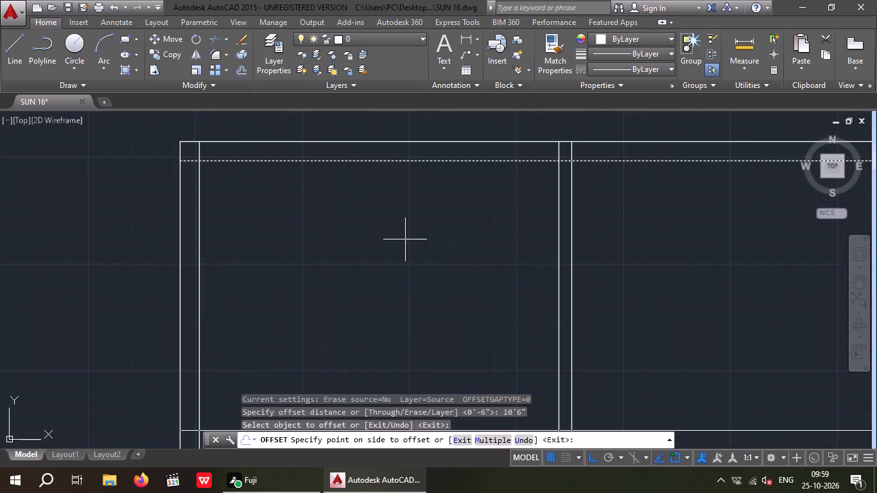
click(406, 243)
scroll(402, 236, down, 4)
middle_drag(406, 268, 401, 250)
scroll(401, 252, up, 2)
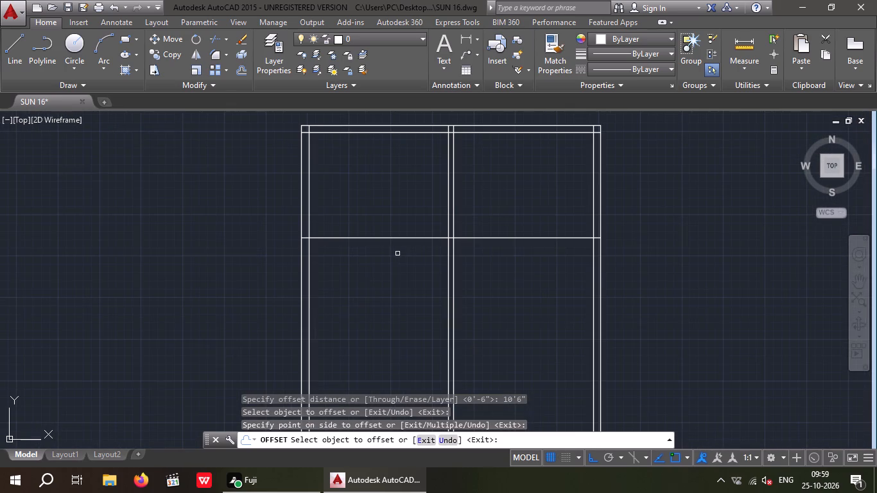
key(Escape)
key(Escape)
key(Escape)
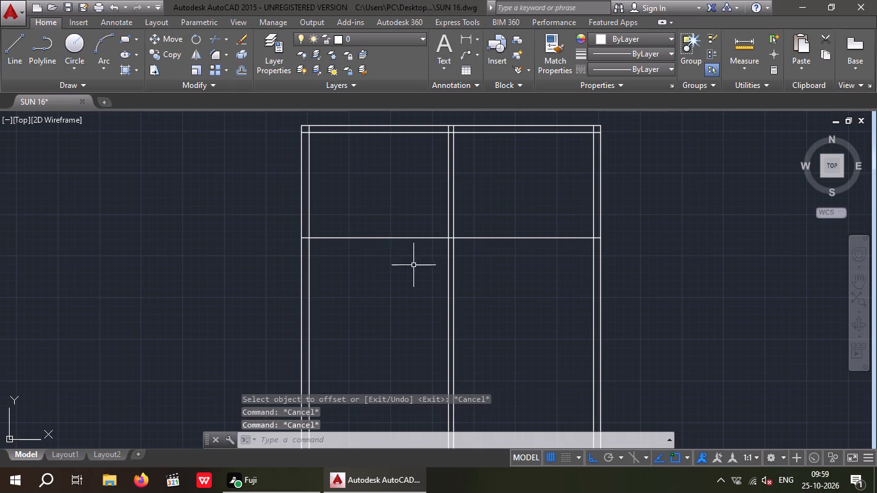
Offset the horizontal line below the top wall 6" downward to form a partition wall.
key(o)
key(Return)
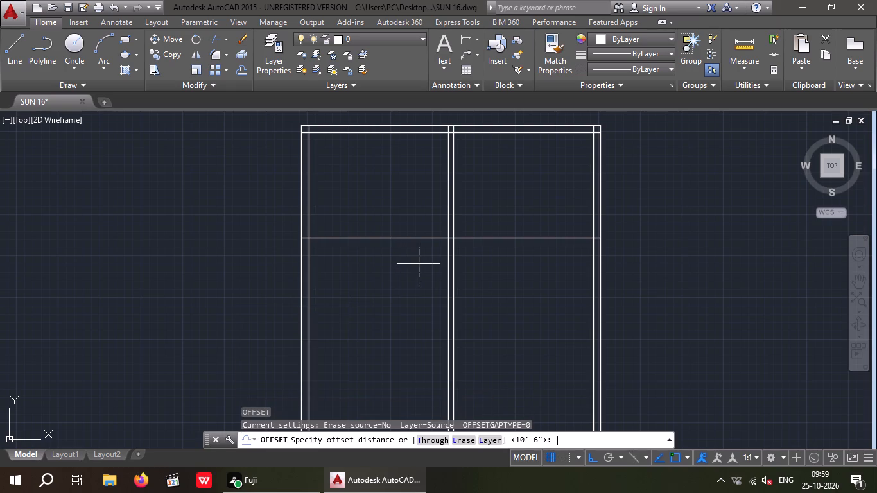
key(6)
key(shift+quotedbl)
key(Return)
drag(394, 238, 397, 244)
click(401, 257)
key(Escape)
key(Escape)
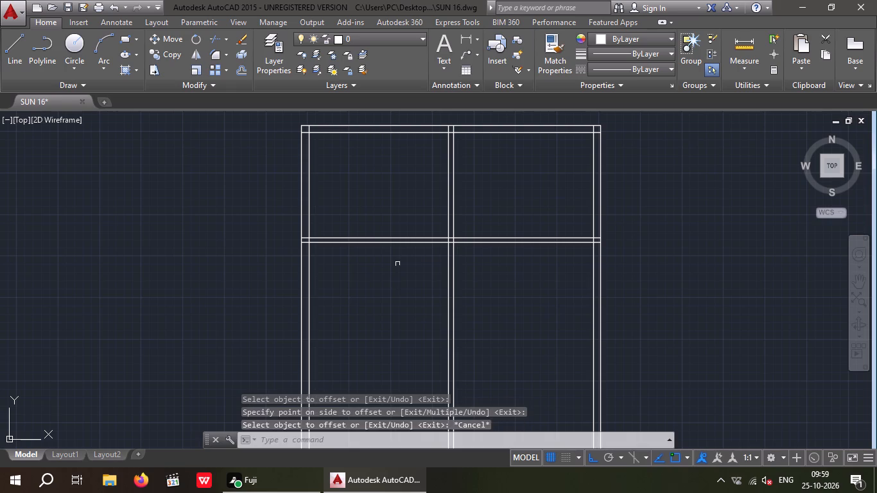
Trim away the horizontal partition's two lines between the middle partition and the right outer wall, including their ends inside that wall.
text(TR)
key(space)
key(space)
scroll(599, 243, up, 4)
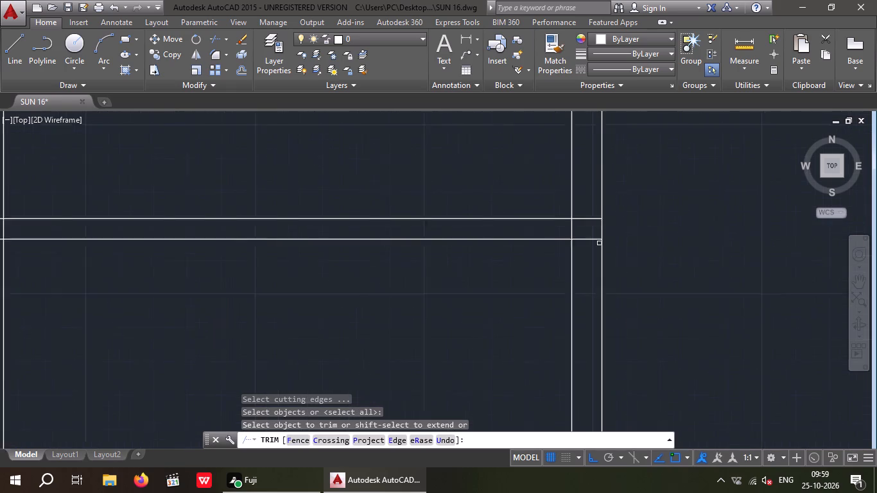
drag(586, 263, 573, 231)
click(560, 165)
scroll(560, 165, down, 2)
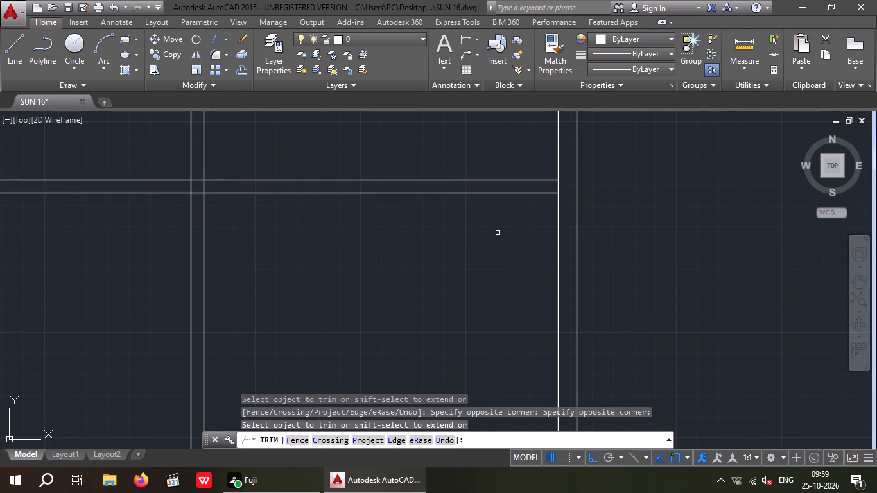
drag(485, 255, 424, 218)
click(365, 157)
scroll(365, 157, down, 2)
middle_drag(383, 214, 402, 298)
scroll(378, 222, down, 1)
middle_drag(379, 228, 396, 260)
key(Escape)
key(Escape)
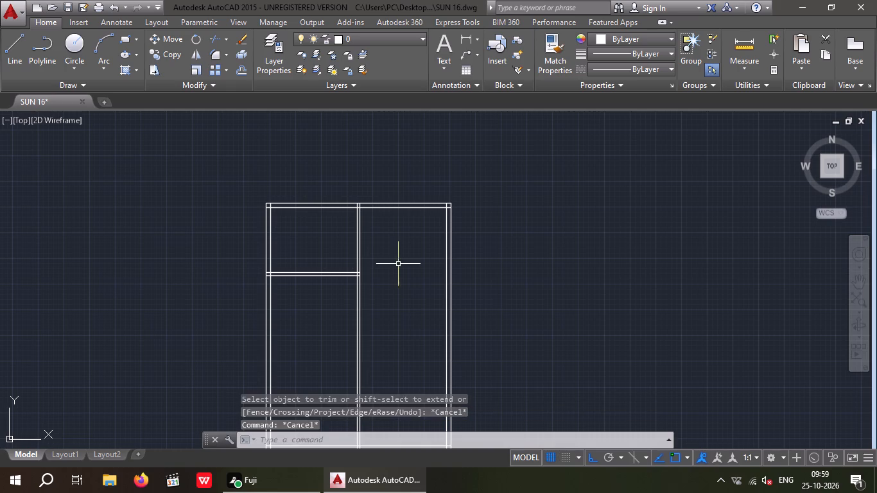
key(Escape)
Offset the top wall's inner line 14'6" downward into the plan.
key(o)
key(Return)
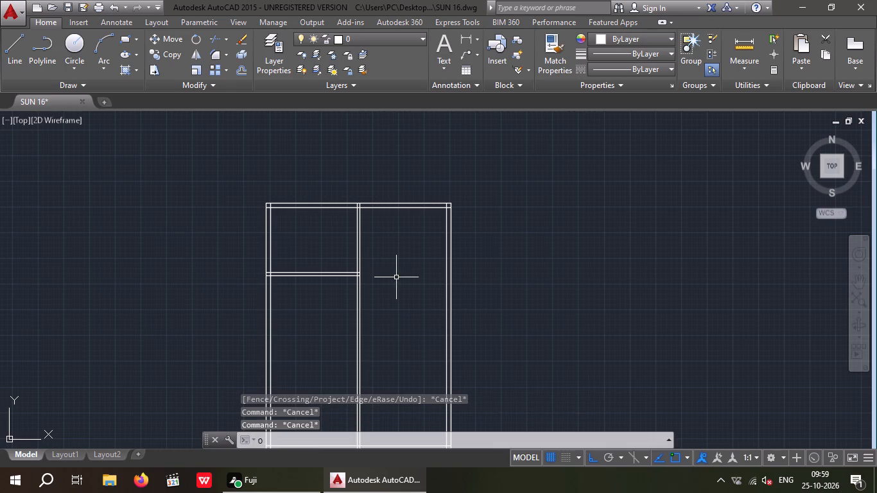
key(1)
key(4)
key(apostrophe)
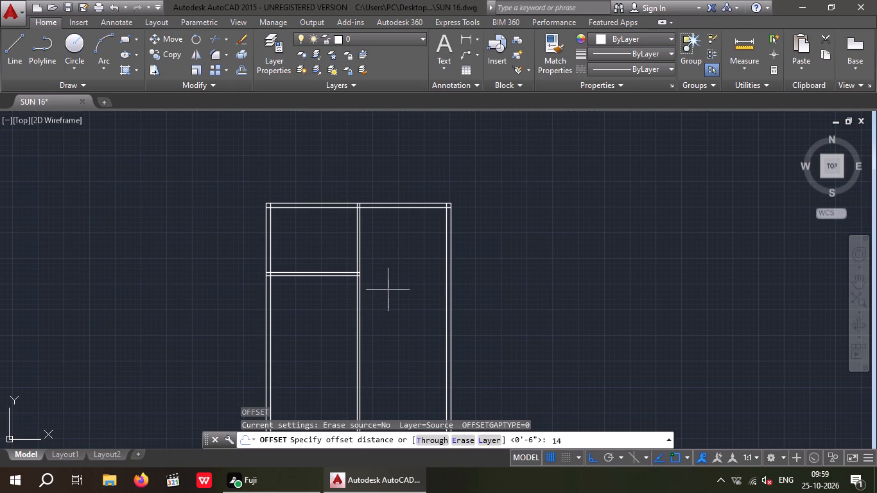
key(6)
key(shift+quotedbl)
key(Return)
drag(399, 209, 399, 227)
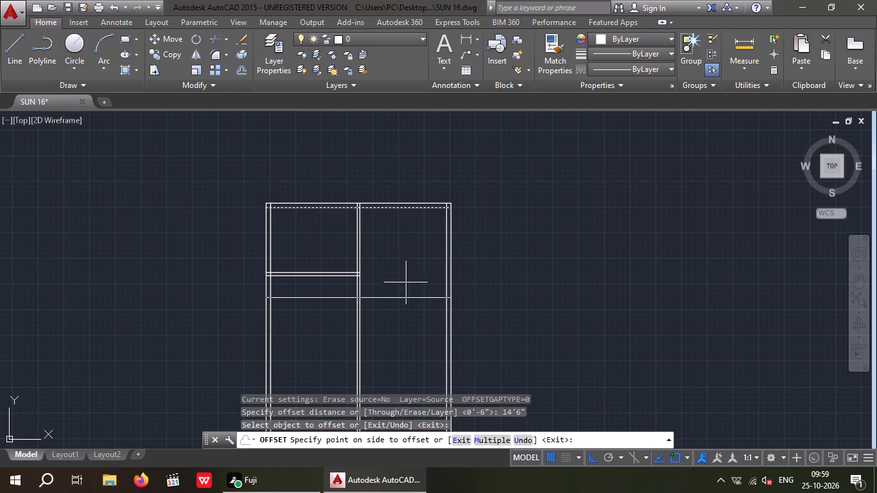
click(406, 282)
key(Escape)
key(Escape)
Offset the new lower horizontal line 6" downward to form a second partition wall.
key(o)
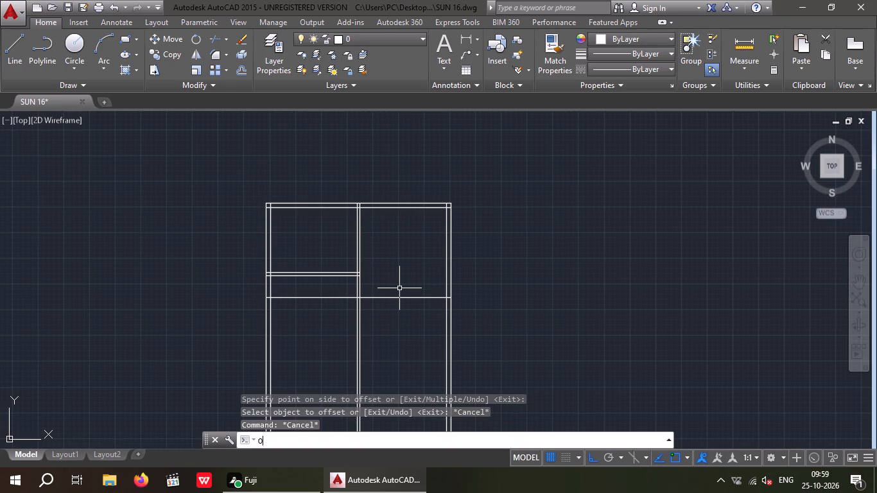
key(Return)
key(6)
key(shift+quotedbl)
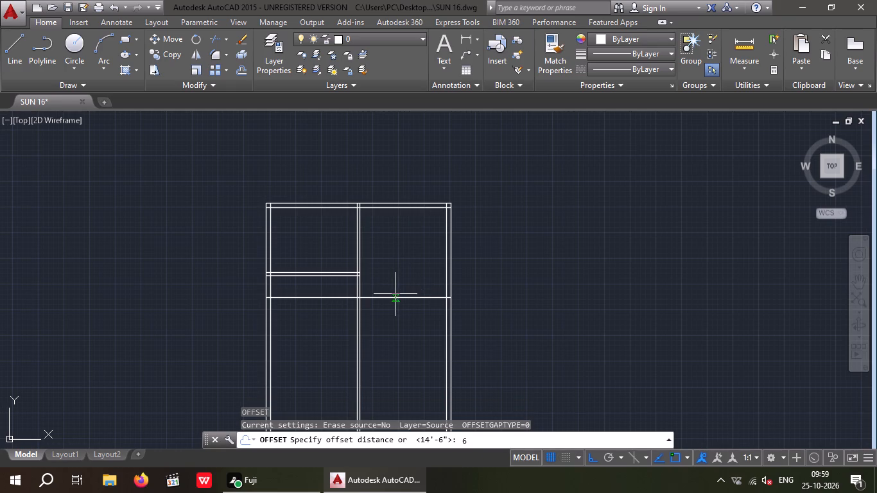
key(Return)
drag(397, 298, 398, 307)
click(404, 320)
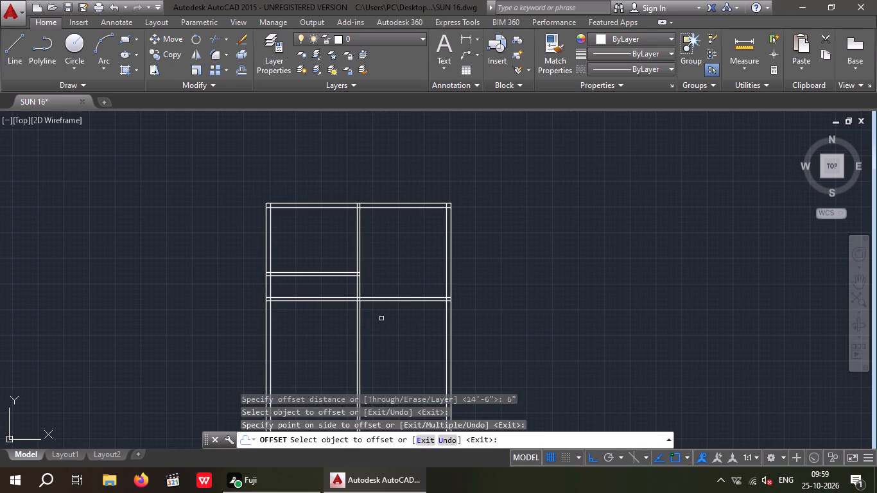
key(Escape)
key(Escape)
key(Escape)
Trim away the second horizontal partition's lines left of the middle partition, including their ends inside the left outer wall.
key(t)
key(r)
key(space)
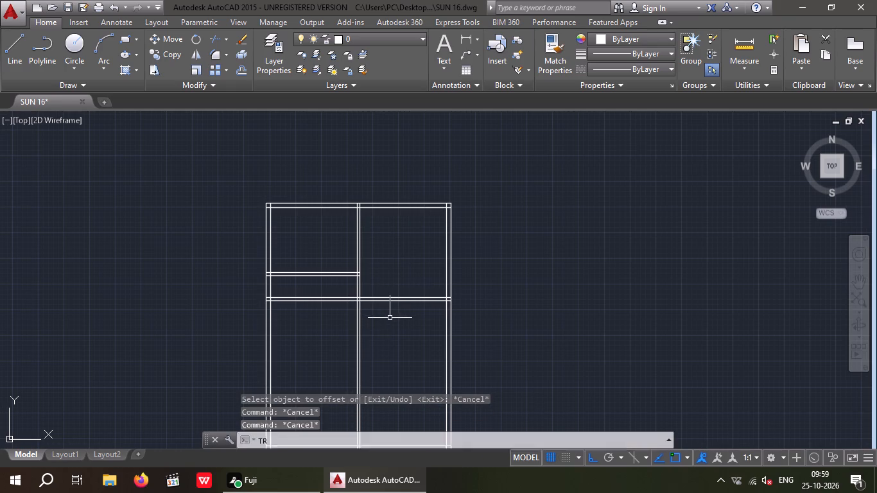
key(space)
scroll(272, 303, up, 6)
drag(205, 292, 174, 268)
drag(162, 203, 165, 211)
scroll(165, 211, down, 5)
drag(283, 257, 256, 238)
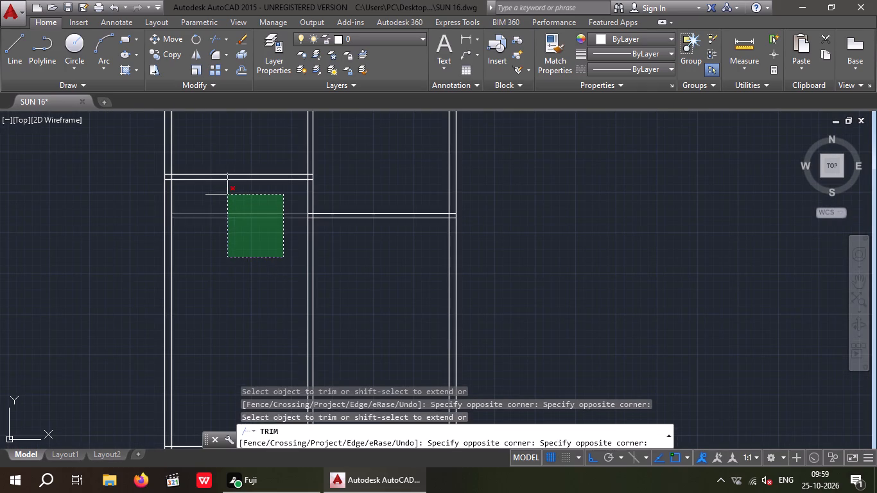
click(227, 195)
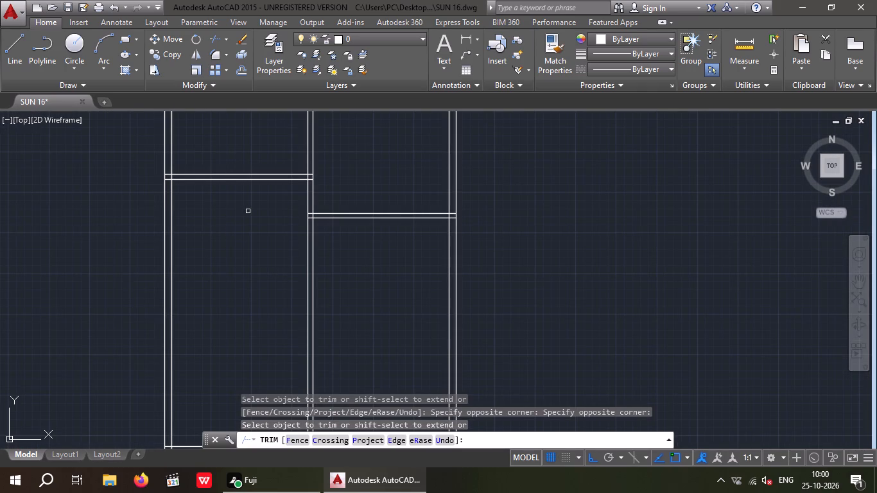
key(Escape)
key(Escape)
key(Escape)
Offset the lower line of the right-hand horizontal partition 6' downward.
key(o)
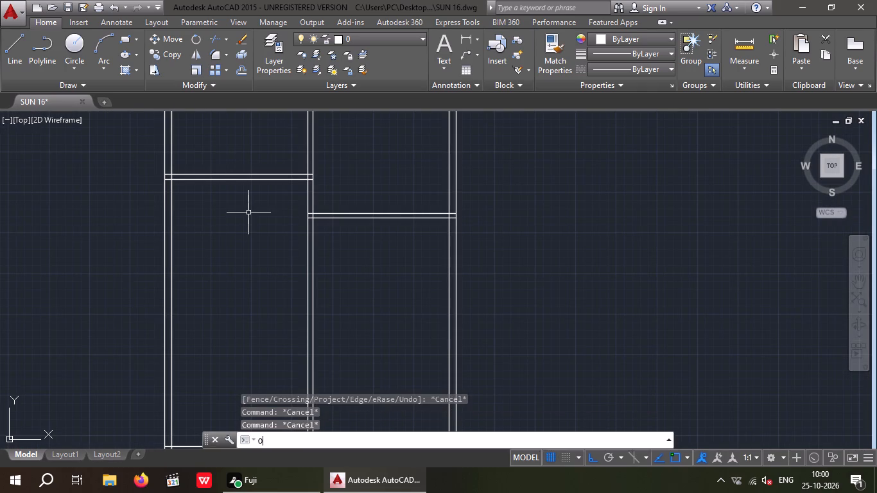
key(Return)
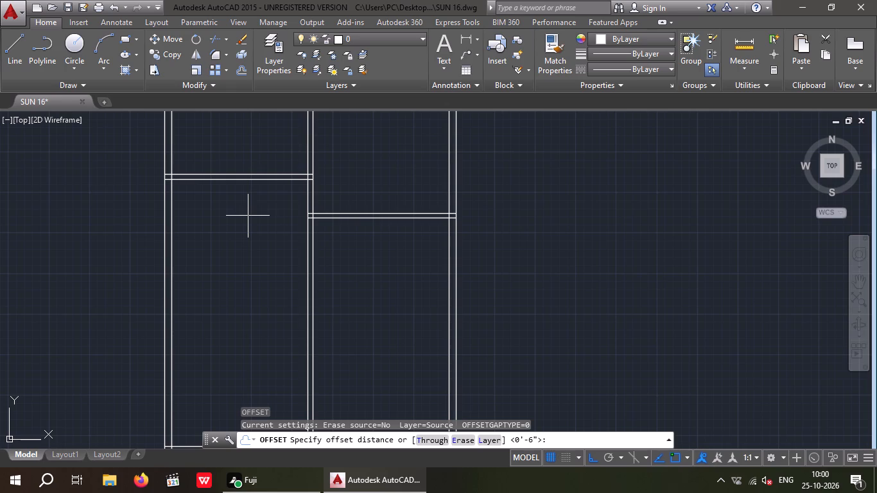
key(6)
key(apostrophe)
key(Return)
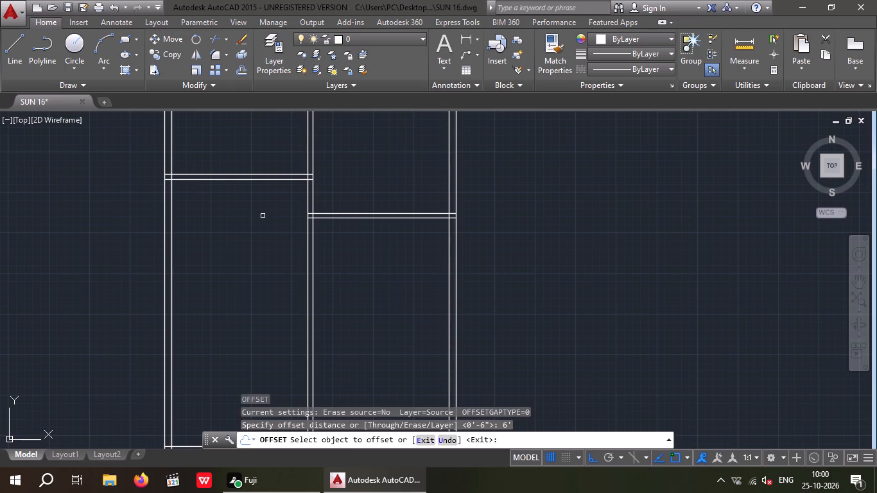
drag(401, 218, 401, 246)
click(401, 259)
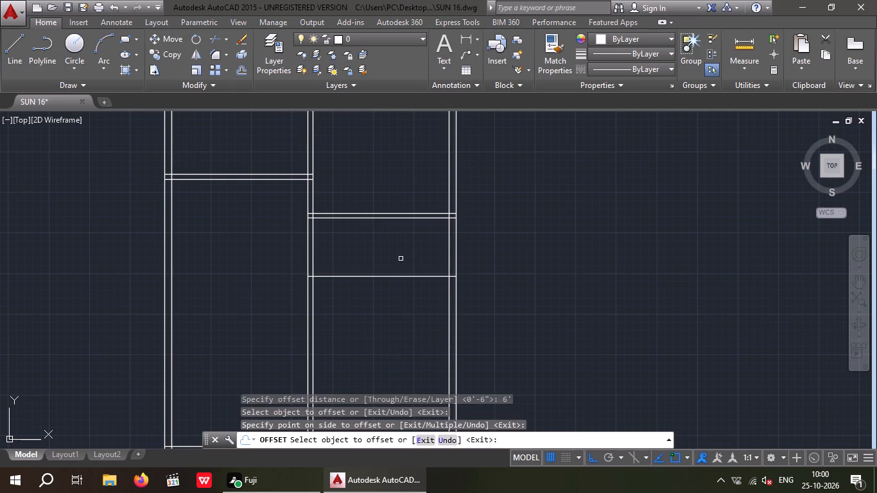
key(Escape)
key(Escape)
key(Escape)
Offset the new horizontal line on the plan's right side 6" downward to form another partition wall.
key(o)
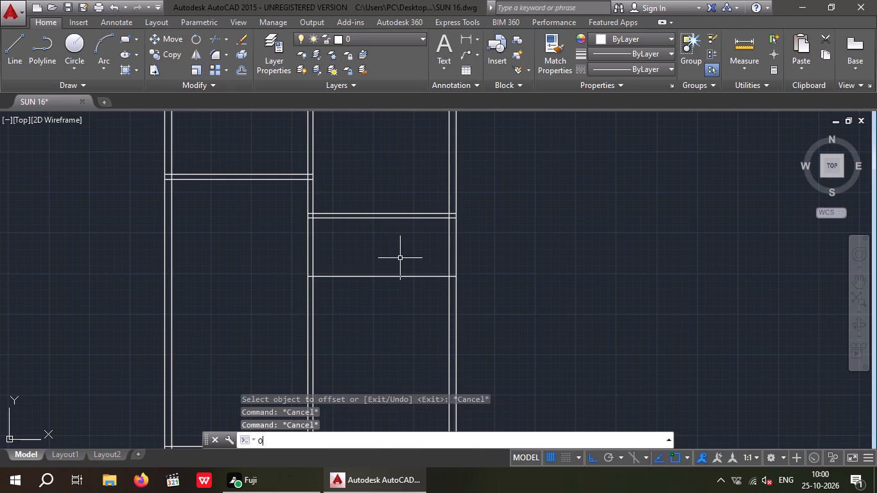
key(Return)
key(6)
key(shift+quotedbl)
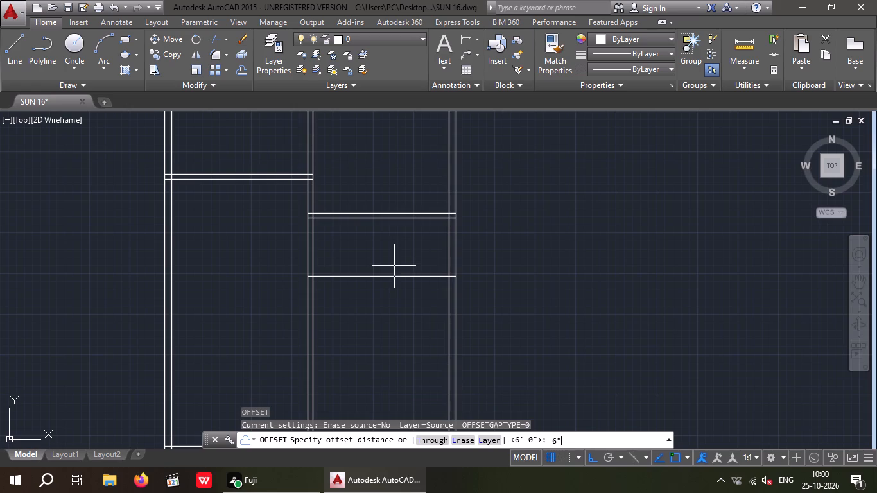
key(Return)
drag(408, 277, 410, 297)
click(411, 298)
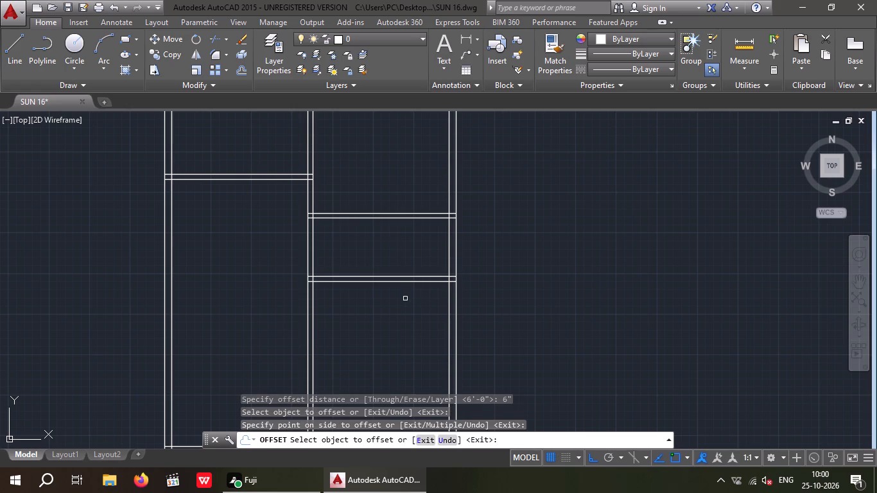
key(Escape)
key(Escape)
key(Escape)
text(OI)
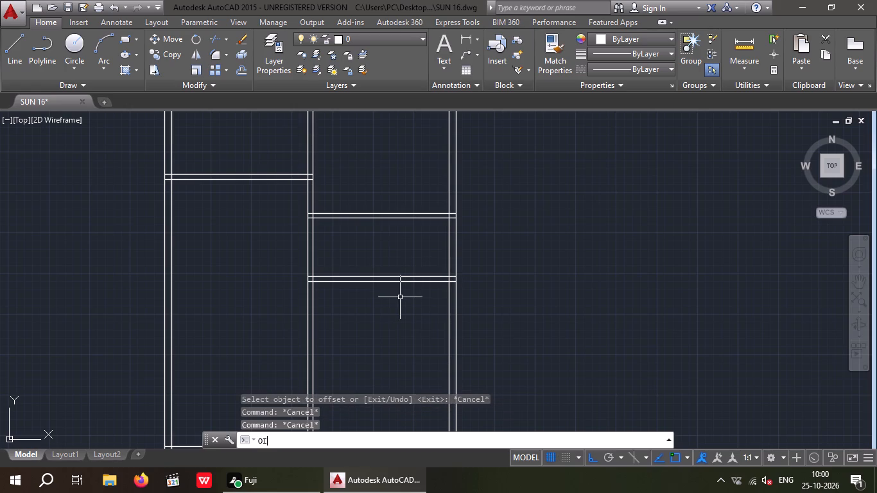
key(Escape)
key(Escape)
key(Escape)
Offset the right wall's inner line 6' toward the plan's interior.
key(o)
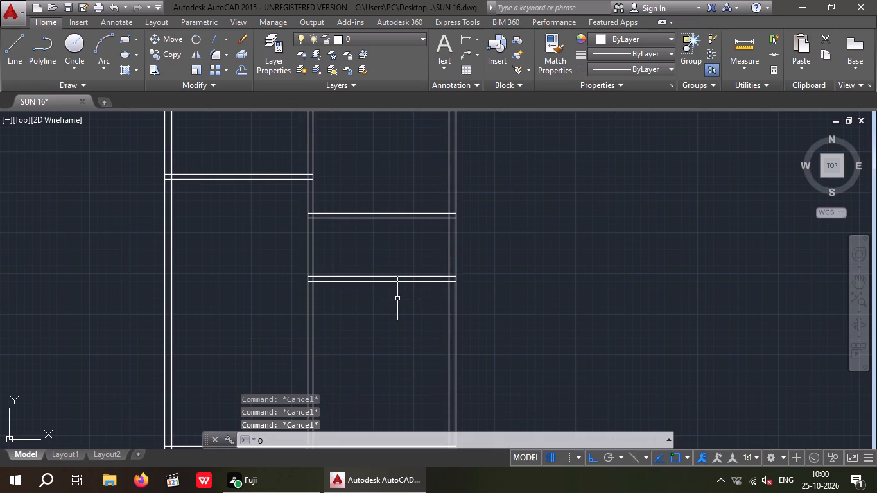
key(Return)
key(6)
key(apostrophe)
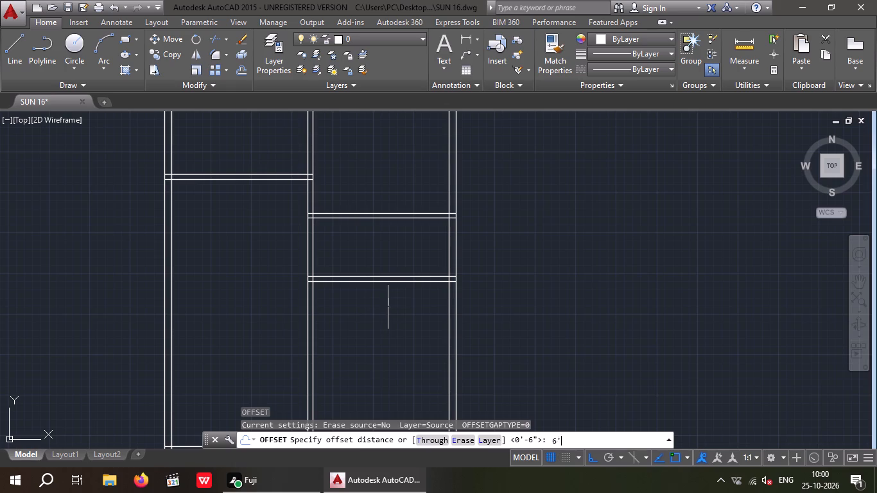
key(Return)
drag(447, 259, 440, 261)
drag(381, 283, 379, 290)
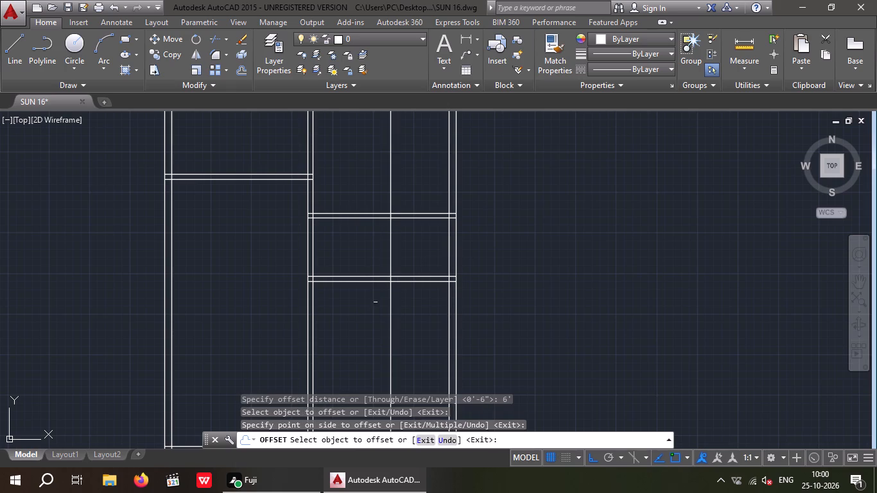
key(Escape)
key(Escape)
Offset the new vertical line 6" to its left to form a vertical partition wall.
key(o)
key(Return)
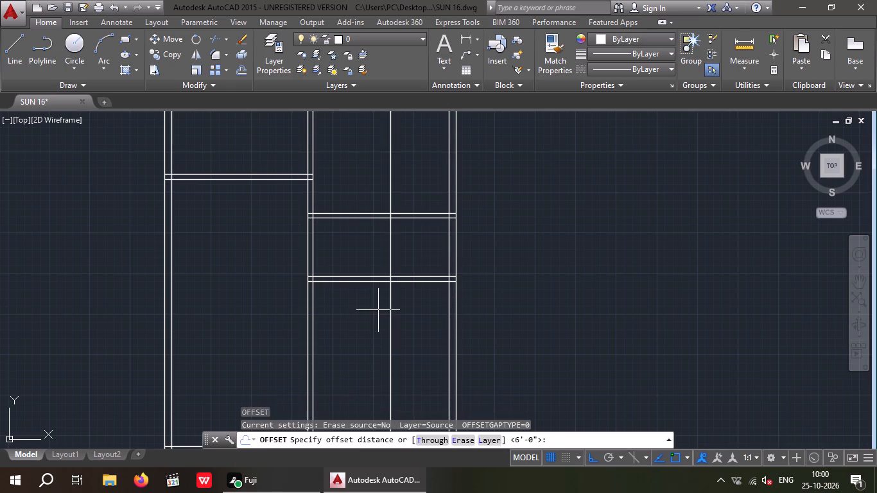
key(6)
key(shift+quotedbl)
key(Return)
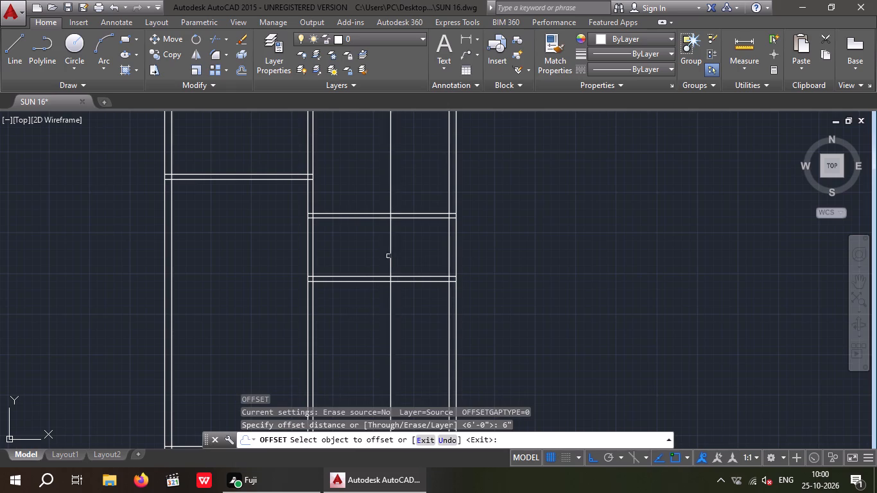
drag(390, 254, 342, 278)
click(341, 278)
key(Escape)
key(Escape)
key(Escape)
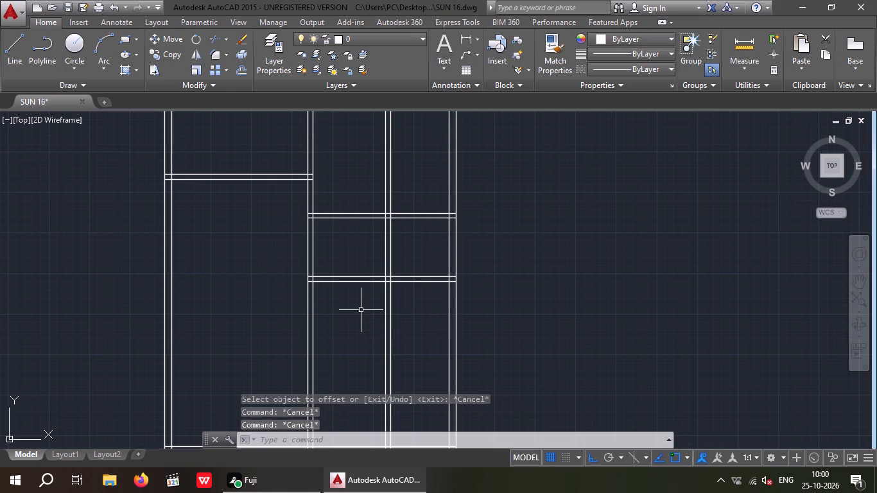
Trim the new vertical partition above and below the two right-hand horizontal partitions so it spans only between them.
key(t)
key(r)
key(space)
key(space)
scroll(388, 196, up, 4)
drag(415, 206, 358, 234)
click(333, 245)
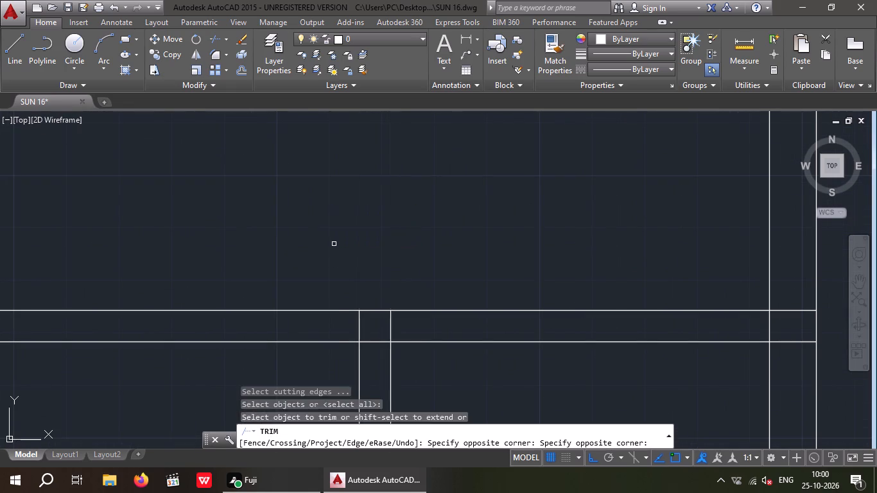
scroll(369, 184, down, 5)
scroll(366, 240, up, 7)
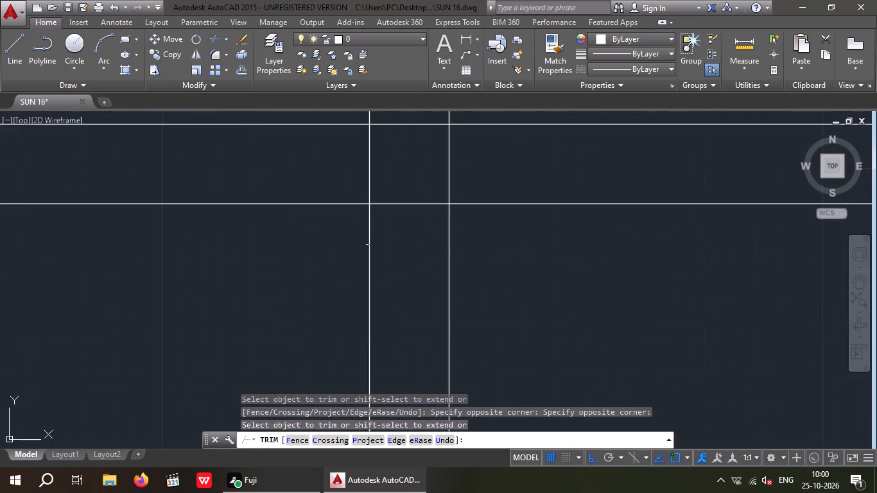
drag(464, 230, 329, 286)
click(311, 297)
scroll(321, 288, down, 5)
middle_drag(322, 318, 343, 365)
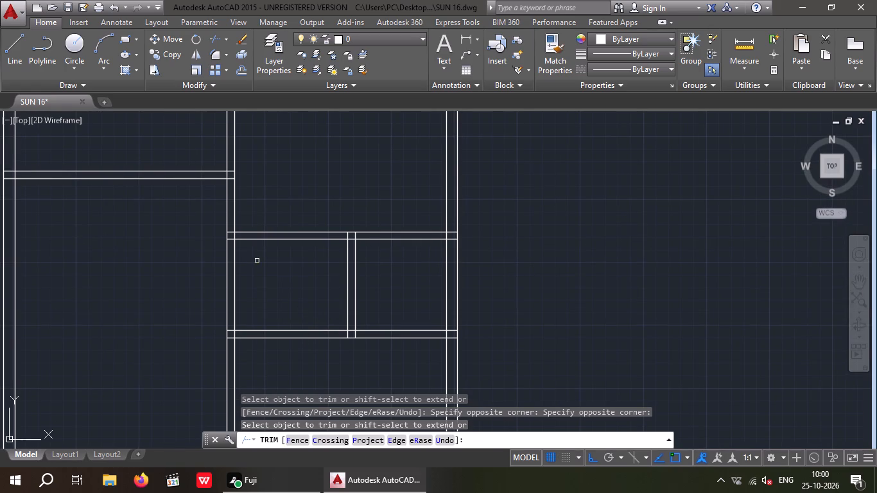
Trim away the middle vertical partition's two lines between the two right-hand horizontal partitions to open the passage.
drag(257, 261, 211, 290)
click(191, 300)
scroll(194, 302, down, 1)
middle_drag(199, 306, 249, 331)
middle_drag(249, 325, 299, 327)
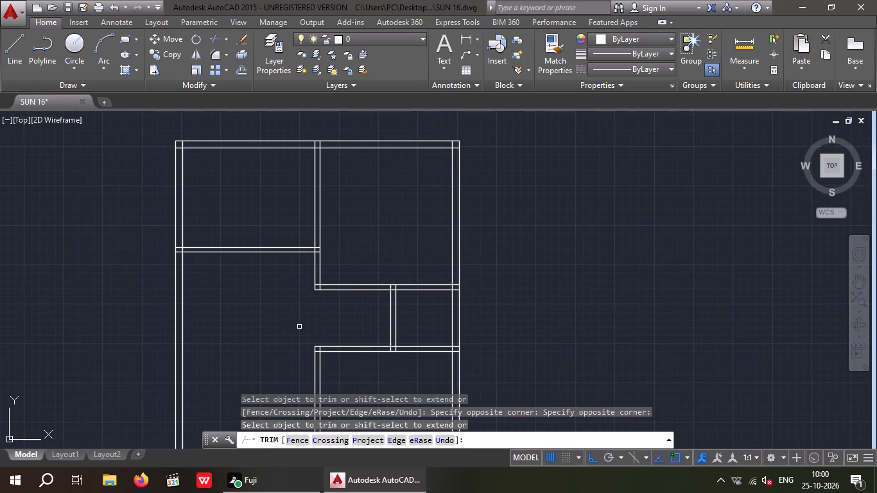
Erase the two lines of the vertical partition below the lower right-hand horizontal partition.
key(Escape)
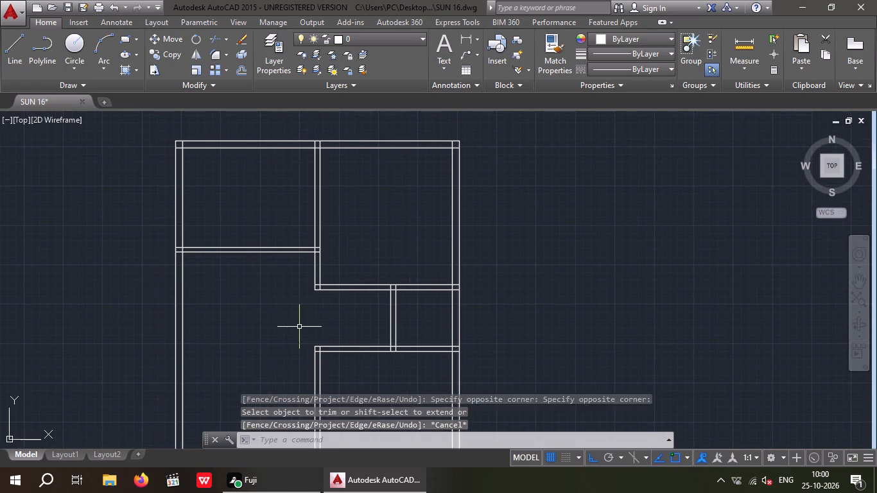
key(Escape)
middle_drag(297, 328, 294, 269)
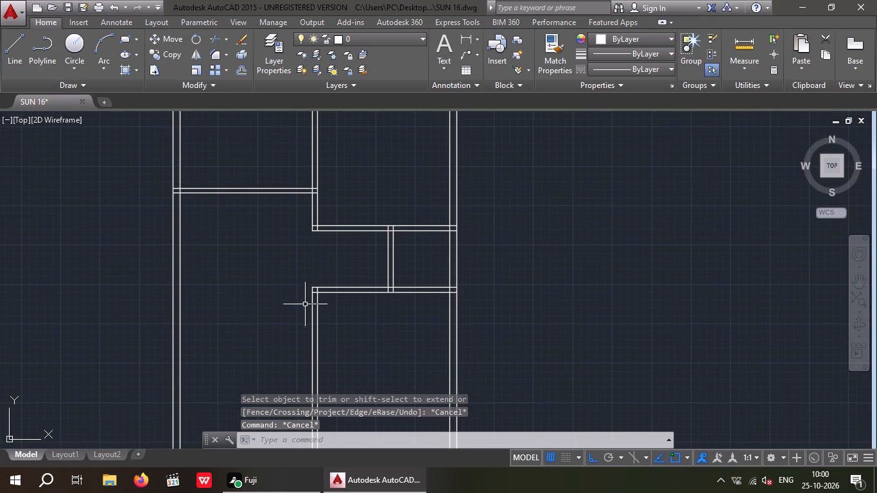
scroll(322, 319, up, 2)
drag(327, 282, 260, 308)
click(241, 319)
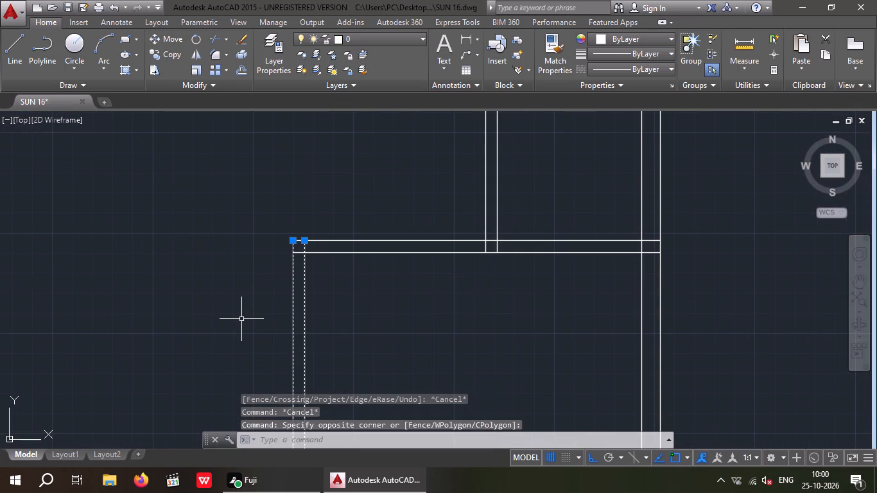
key(Delete)
key(Escape)
key(Escape)
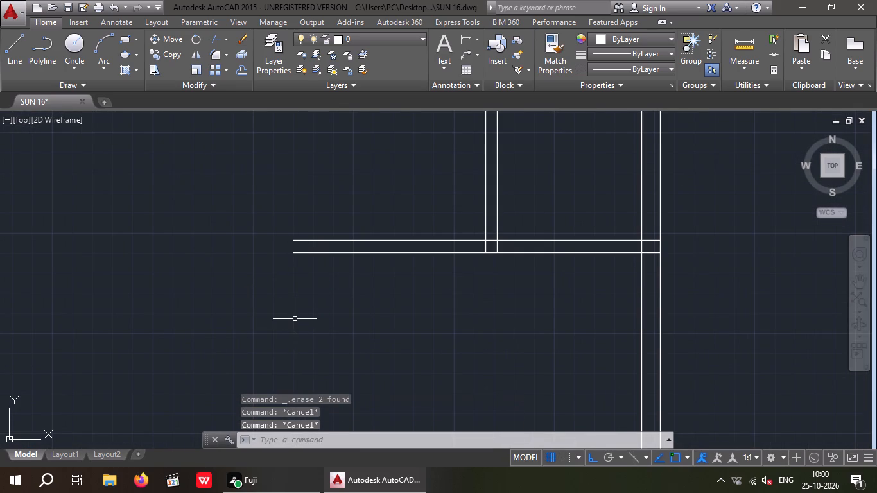
key(Escape)
Offset the right wall's inner line 10' toward the plan's interior.
key(o)
key(Return)
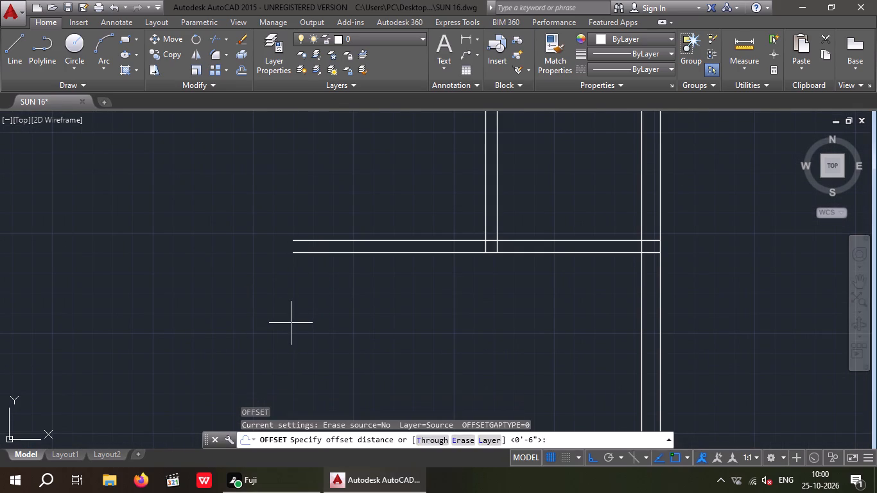
key(1)
key(0)
key(apostrophe)
key(Return)
scroll(297, 273, down, 3)
drag(383, 303, 336, 321)
click(320, 326)
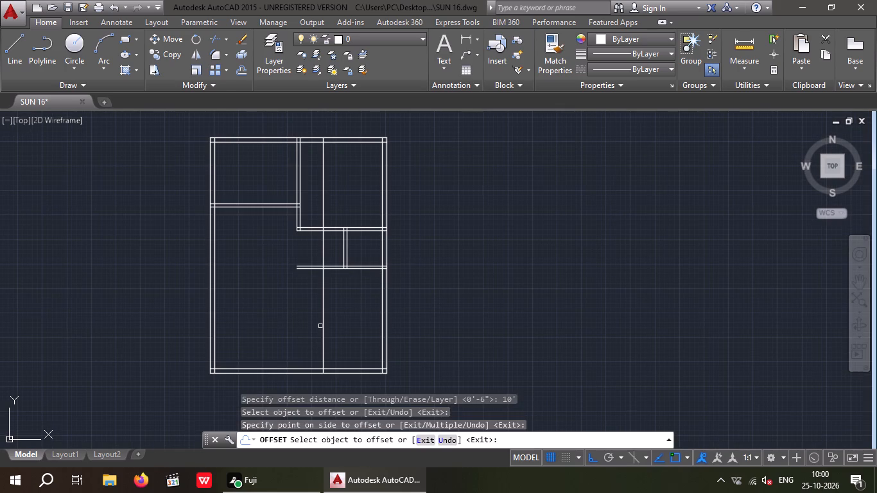
key(Escape)
key(Escape)
key(Escape)
Offset the new vertical line 6" to its left to form a vertical partition wall.
key(o)
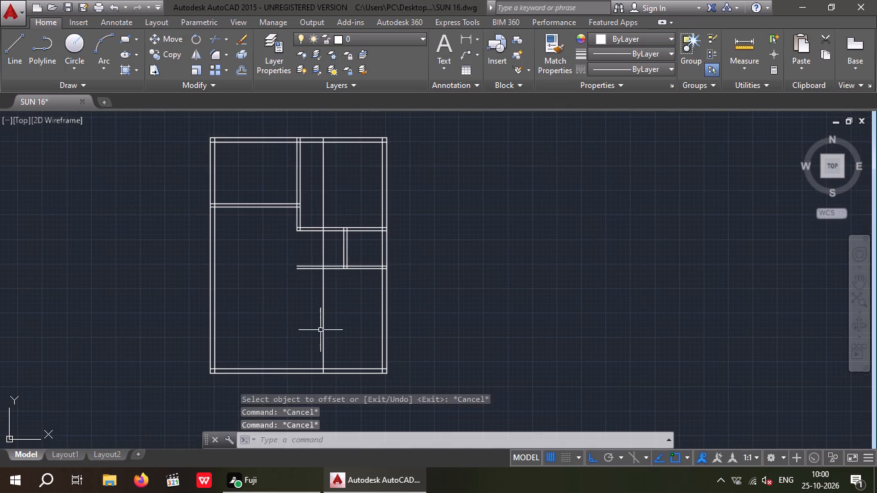
key(Return)
key(6)
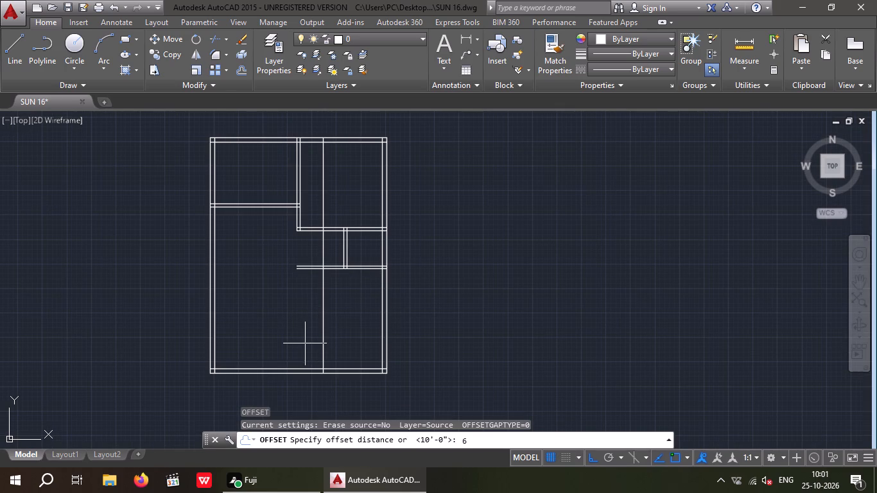
key(shift+quotedbl)
key(Return)
scroll(320, 310, up, 2)
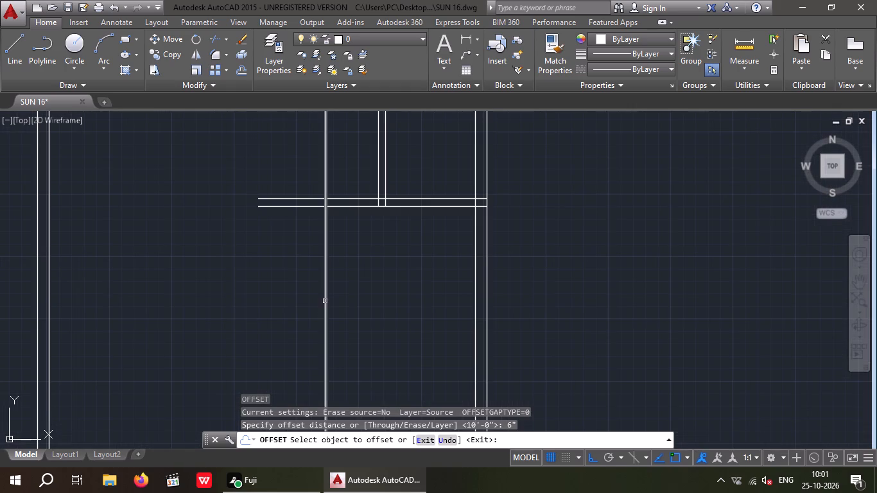
drag(325, 301, 277, 318)
click(276, 319)
middle_drag(276, 319, 279, 418)
key(Escape)
key(Escape)
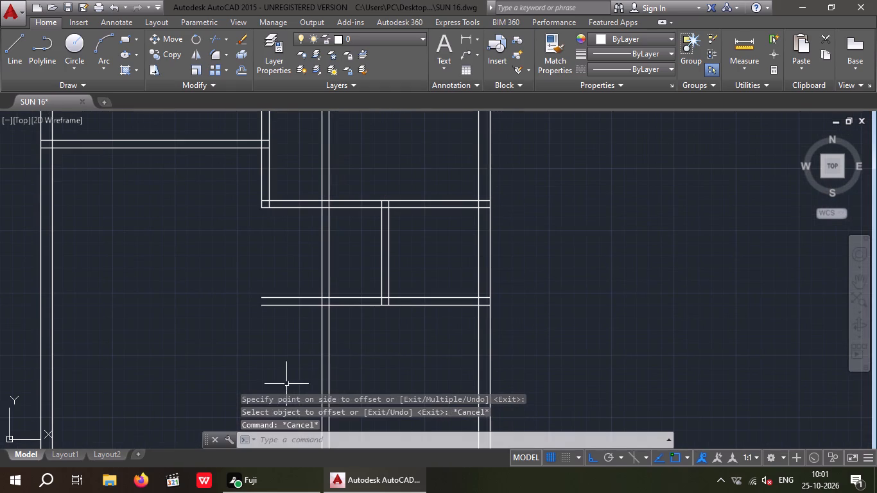
Trim the lower right-hand horizontal partition's two lines where they extend left of the new vertical partition.
scroll(298, 314, up, 2)
key(Escape)
key(Escape)
key(t)
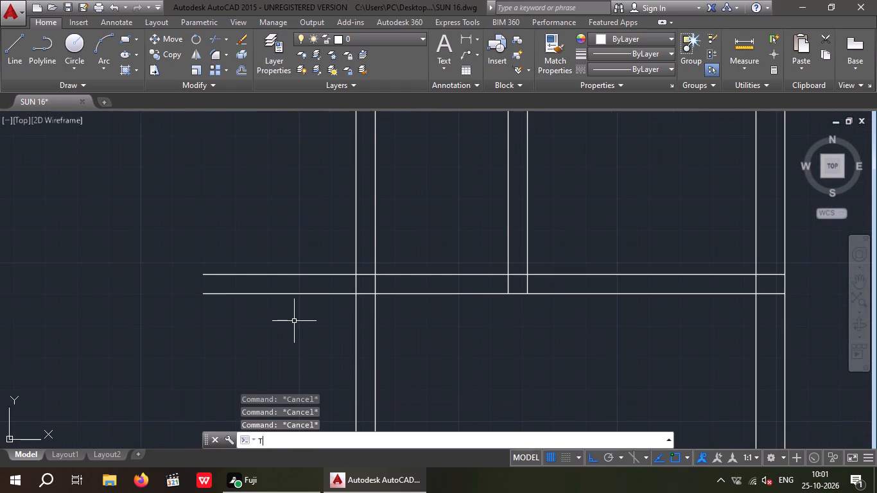
key(r)
key(space)
key(space)
drag(318, 336, 230, 275)
click(204, 248)
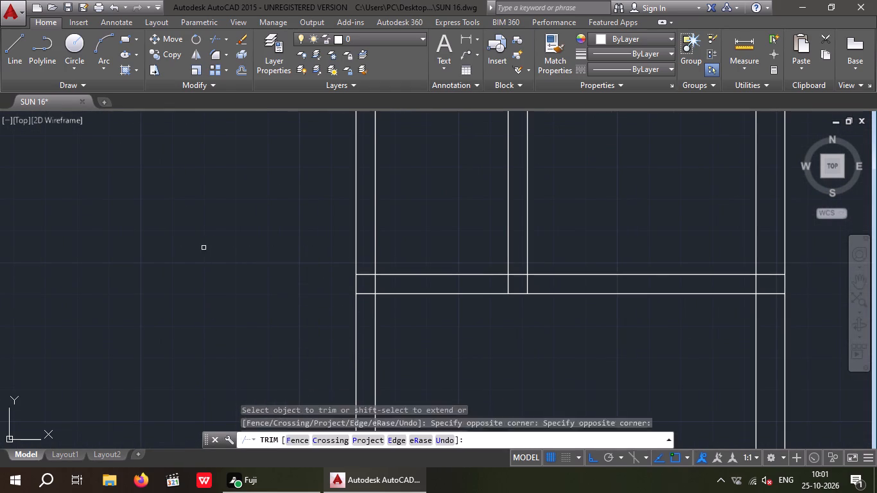
Trim away the new vertical partition's two lines above the lower right-hand horizontal partition.
drag(416, 208, 301, 267)
click(295, 267)
scroll(297, 250, down, 4)
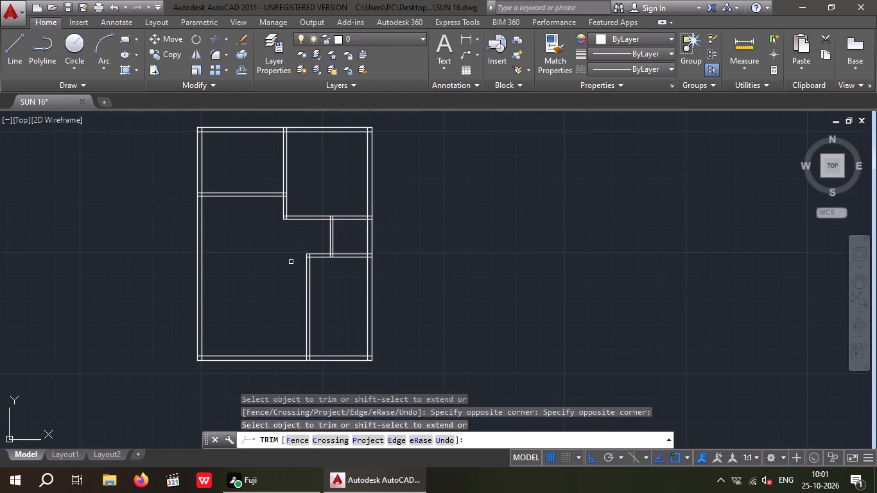
middle_drag(295, 272, 307, 309)
key(Escape)
key(Escape)
key(Escape)
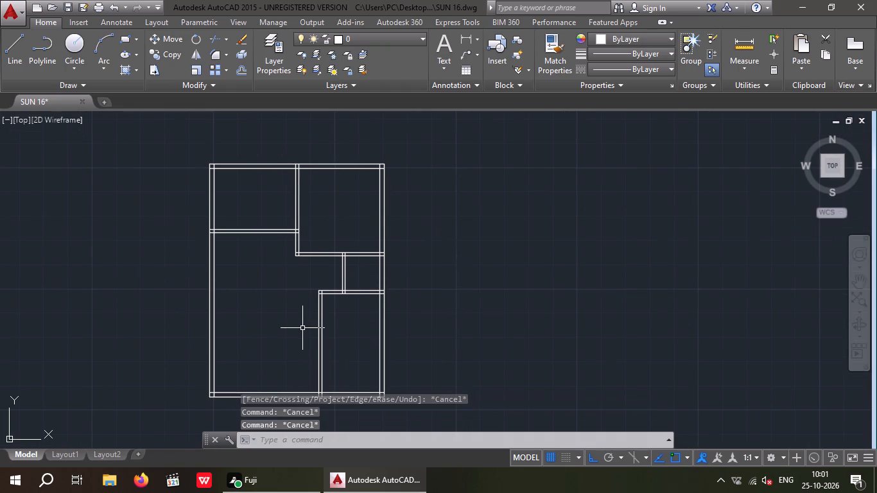
Offset the lower line of the lower right-hand horizontal partition 10' downward.
key(o)
key(Return)
key(1)
key(0)
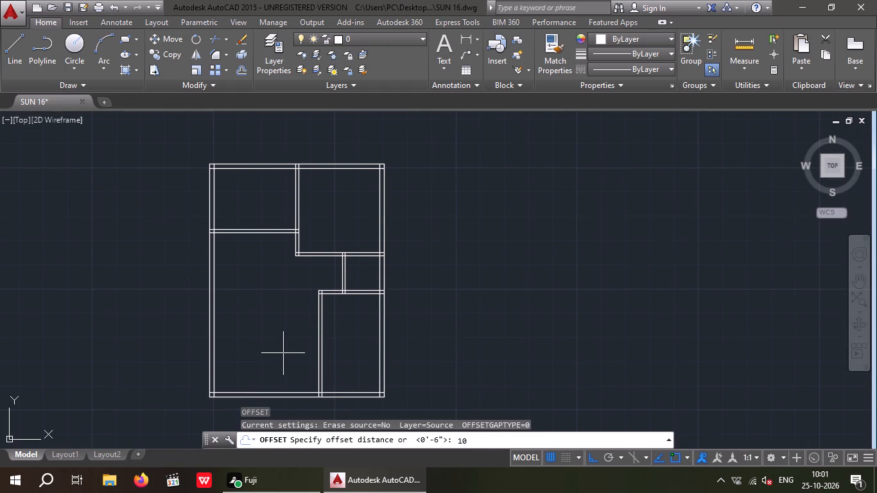
key(apostrophe)
key(Return)
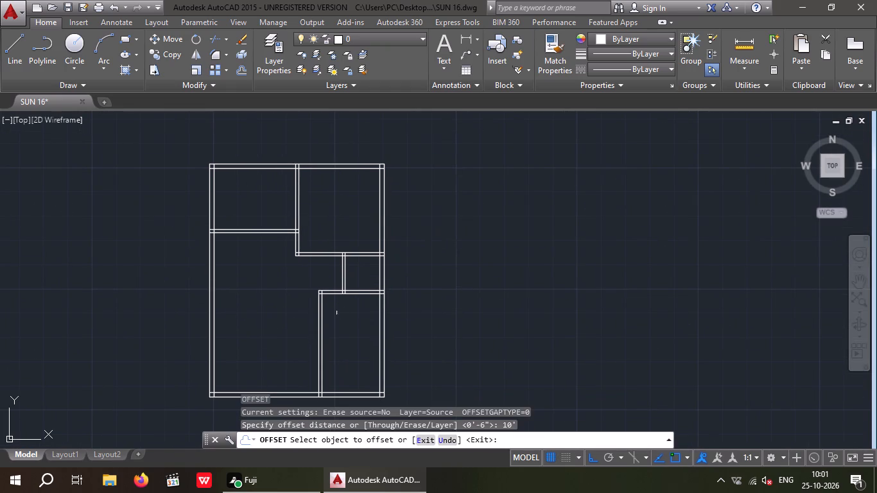
scroll(357, 297, up, 2)
drag(347, 293, 340, 312)
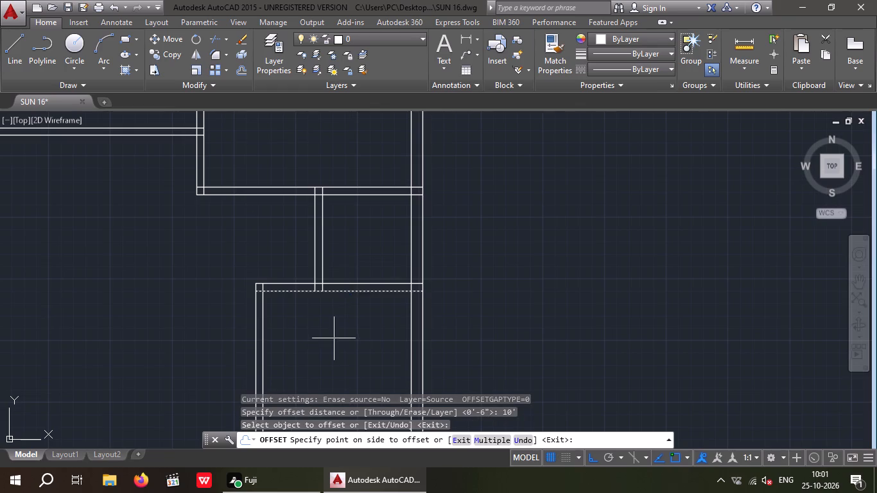
scroll(334, 338, down, 3)
click(334, 345)
middle_drag(339, 367, 369, 309)
scroll(365, 322, up, 1)
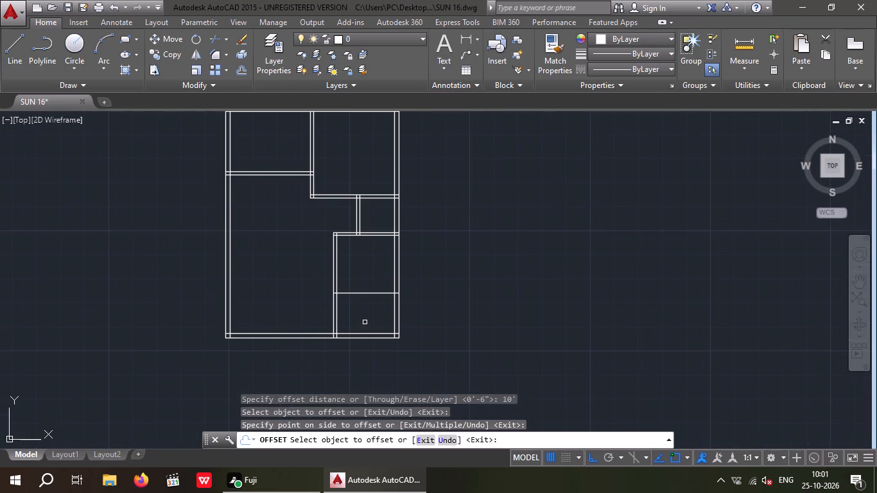
middle_drag(362, 320, 343, 294)
scroll(343, 294, up, 2)
key(Escape)
key(Escape)
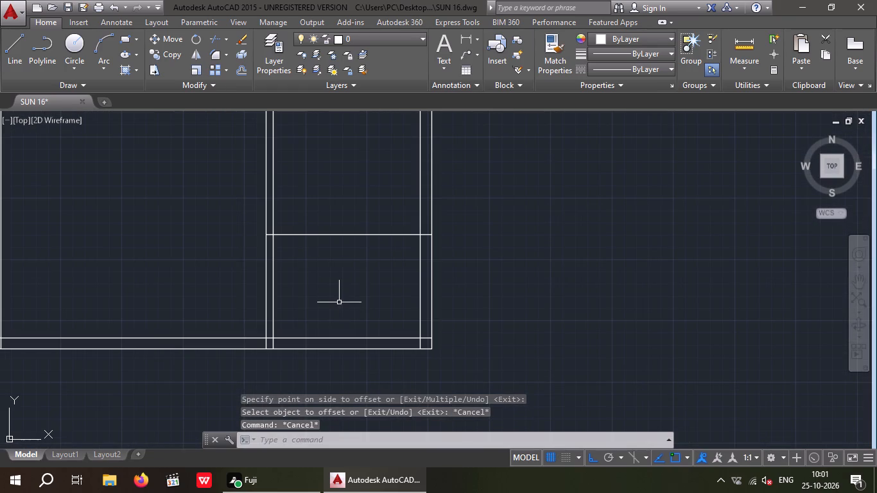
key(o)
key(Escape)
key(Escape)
Offset the new horizontal line 6" downward to form a partition across the lower-right room.
key(o)
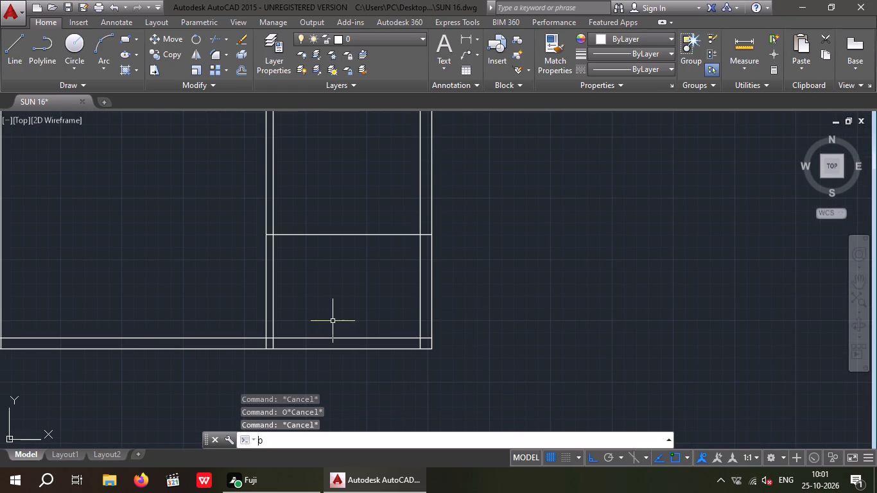
key(Return)
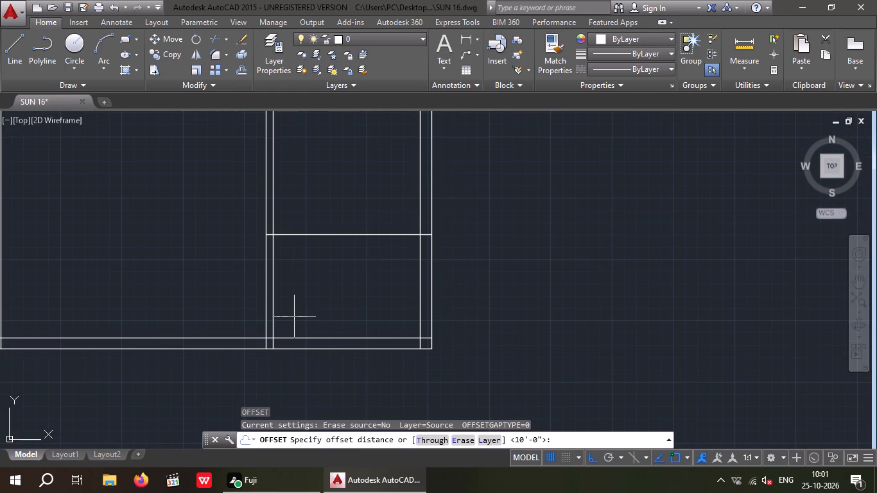
key(6)
key(shift+quotedbl)
key(Return)
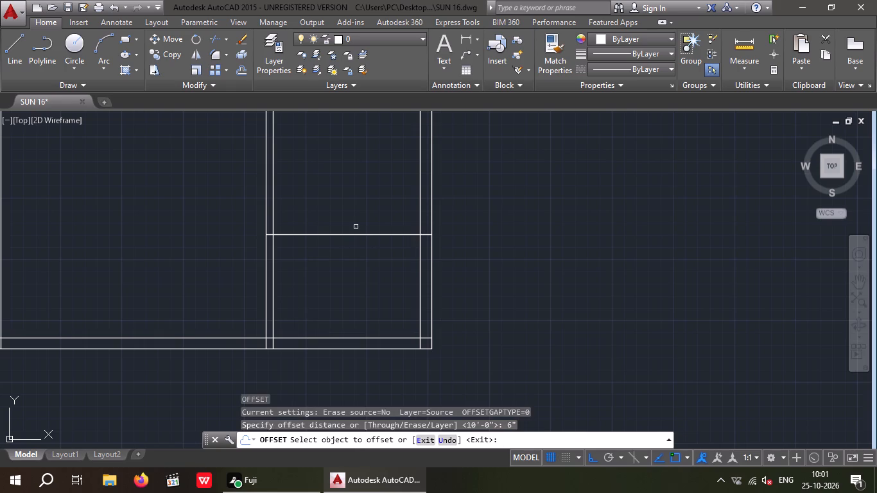
drag(355, 235, 352, 252)
click(349, 267)
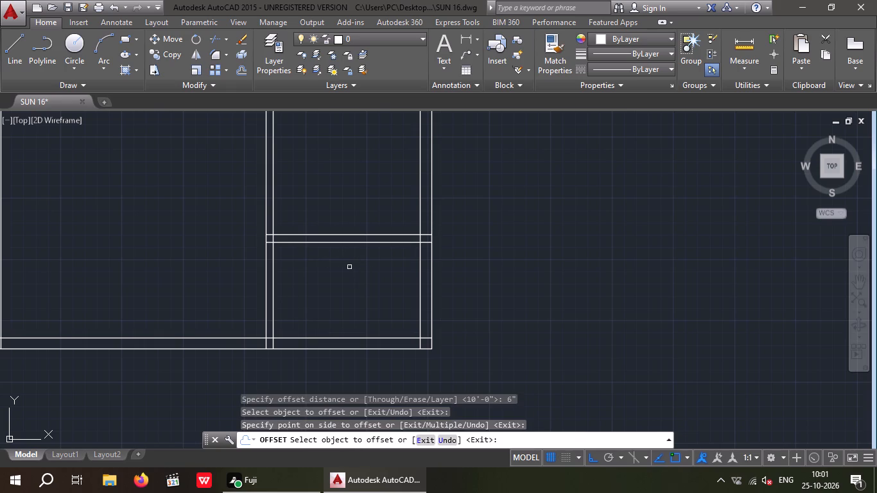
scroll(358, 288, down, 1)
middle_drag(358, 288, 417, 288)
middle_drag(392, 297, 435, 298)
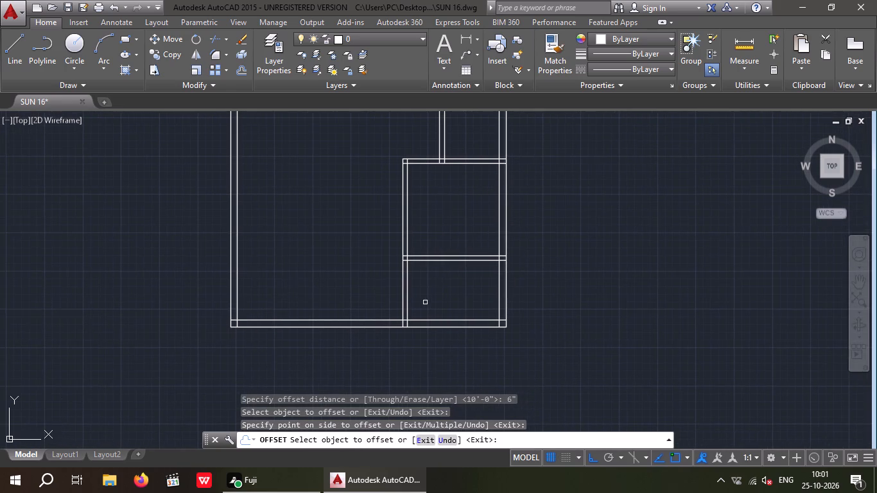
key(Escape)
key(Escape)
Offset the lower line of the upper-left room's horizontal partition 10' downward.
middle_drag(343, 294, 351, 297)
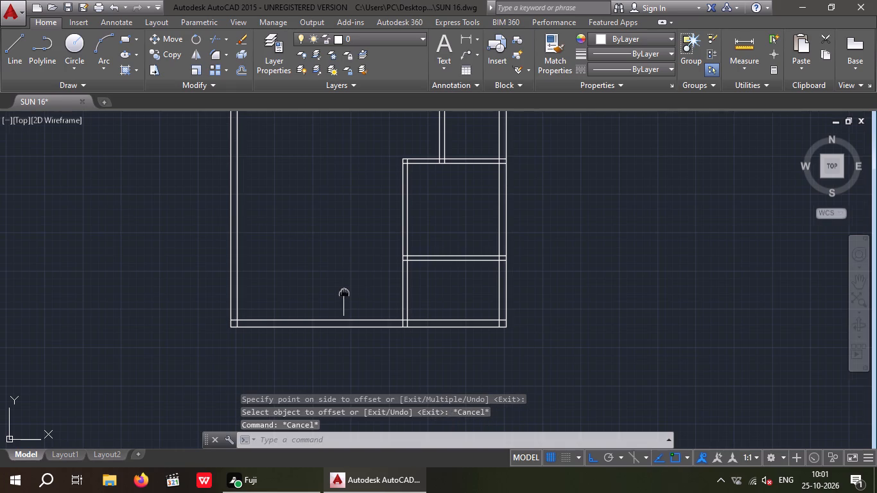
middle_drag(351, 297, 421, 352)
scroll(385, 322, down, 1)
middle_drag(385, 322, 397, 343)
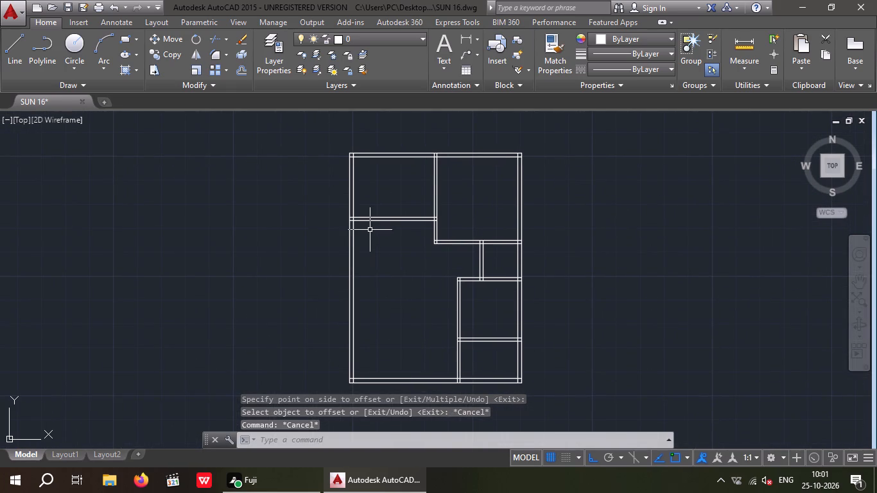
key(Escape)
key(Escape)
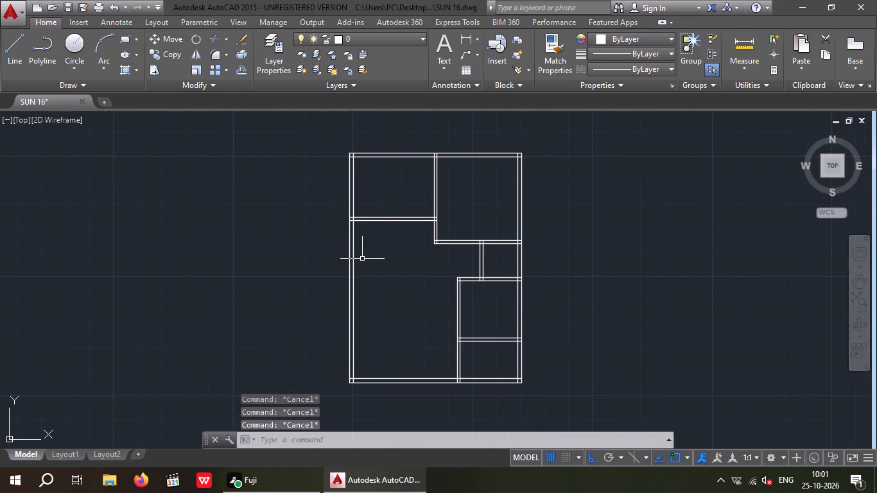
key(Escape)
key(Escape)
key(o)
key(Return)
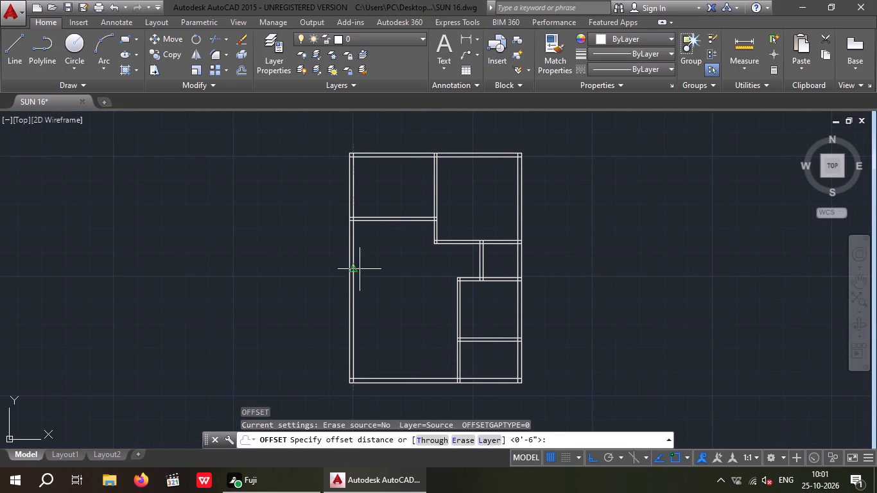
key(1)
key(0)
key(apostrophe)
key(Return)
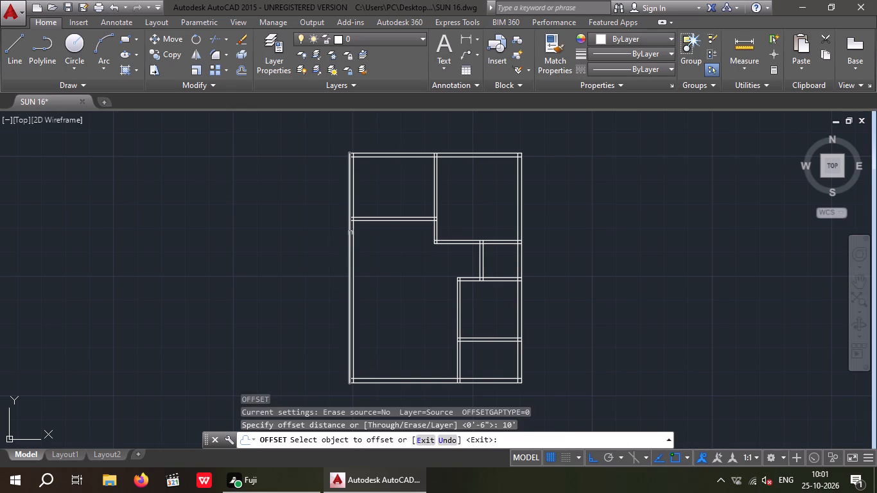
click(388, 221)
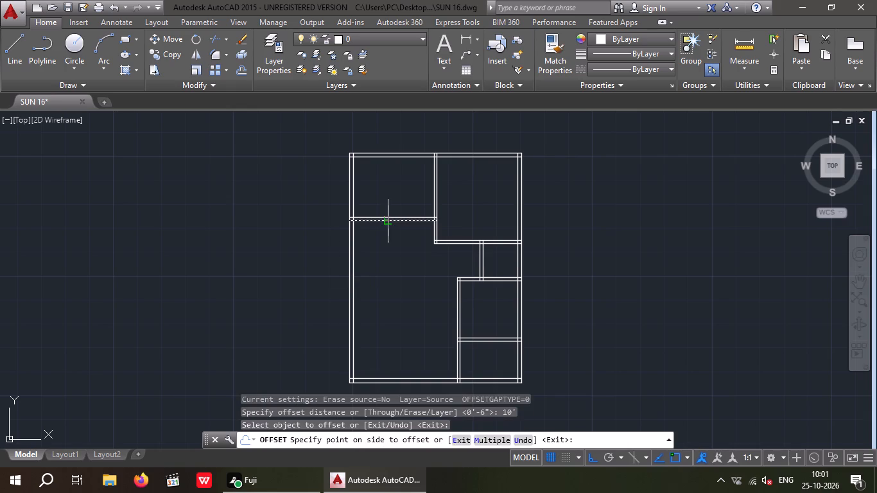
click(388, 271)
key(Escape)
key(Escape)
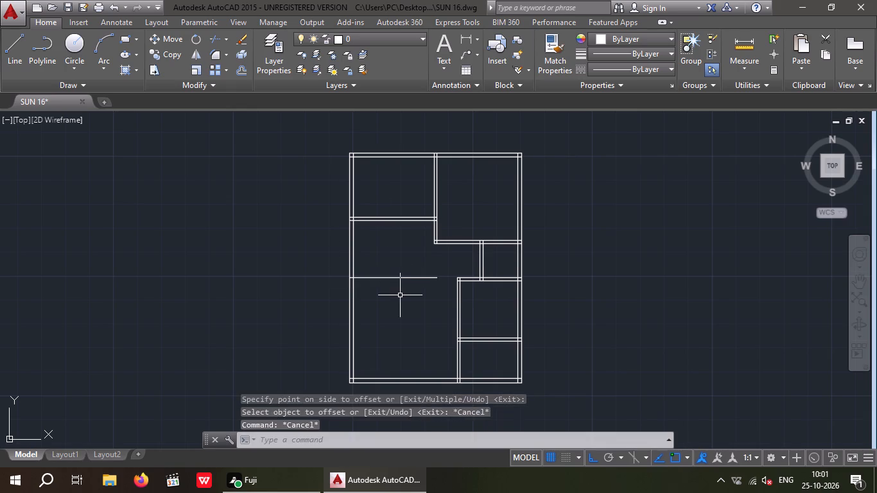
key(Escape)
key(Escape)
Offset the new horizontal line below the upper-left partition 6" downward to form a second left-hand partition.
key(o)
key(Return)
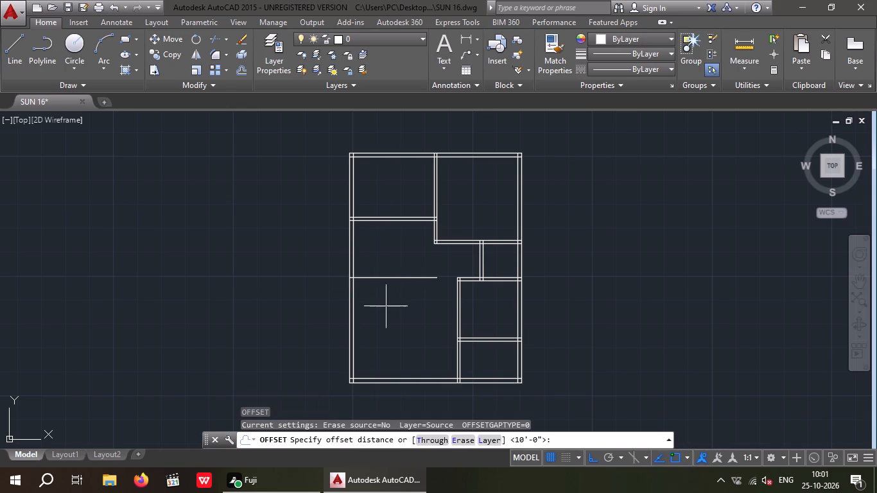
key(1)
key(BackSpace)
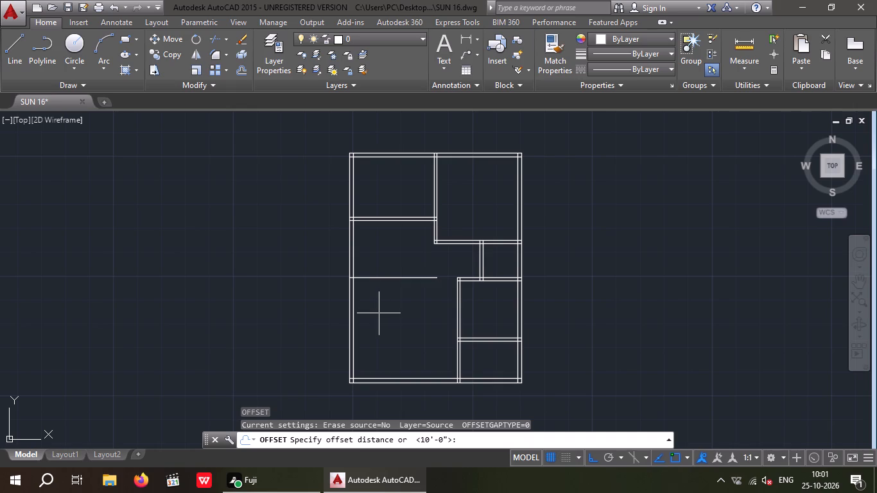
key(6)
key(shift+quotedbl)
key(Return)
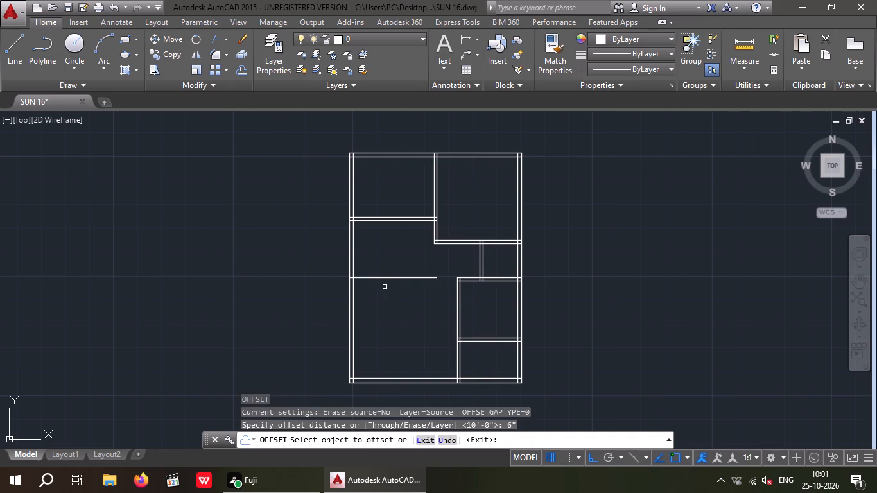
scroll(385, 286, up, 1)
drag(387, 274, 390, 297)
click(388, 306)
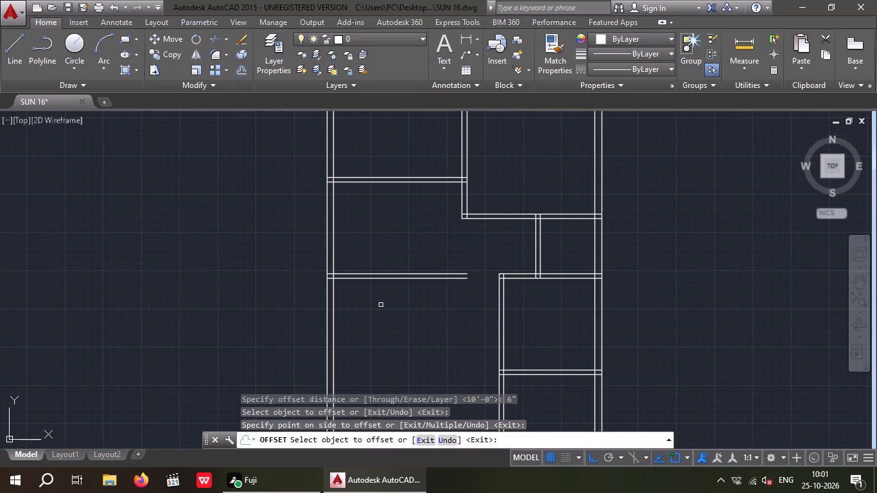
key(Escape)
key(Escape)
key(Escape)
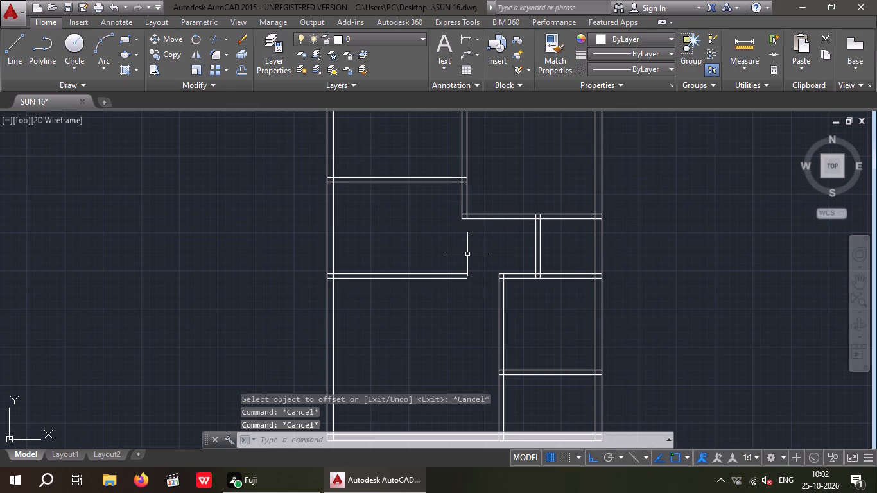
key(Escape)
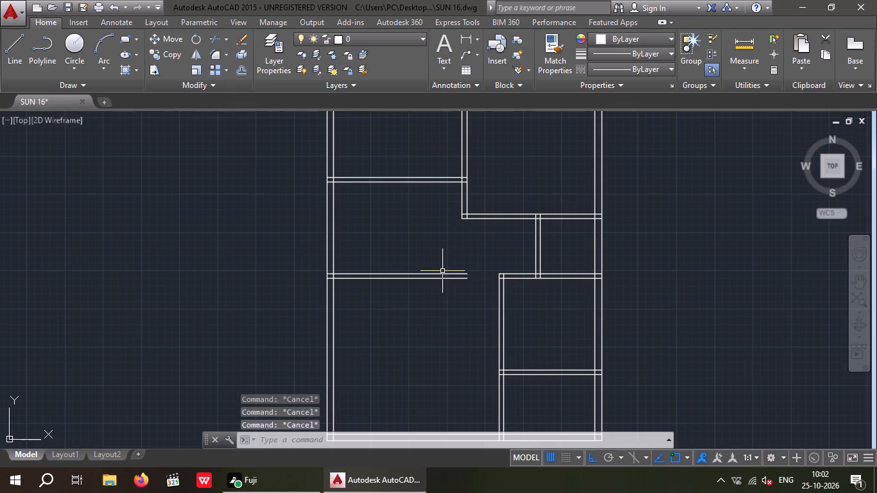
key(Escape)
Offset the inner line of the left outer wall 6' to the right, into the upper-left room.
middle_drag(432, 243, 438, 327)
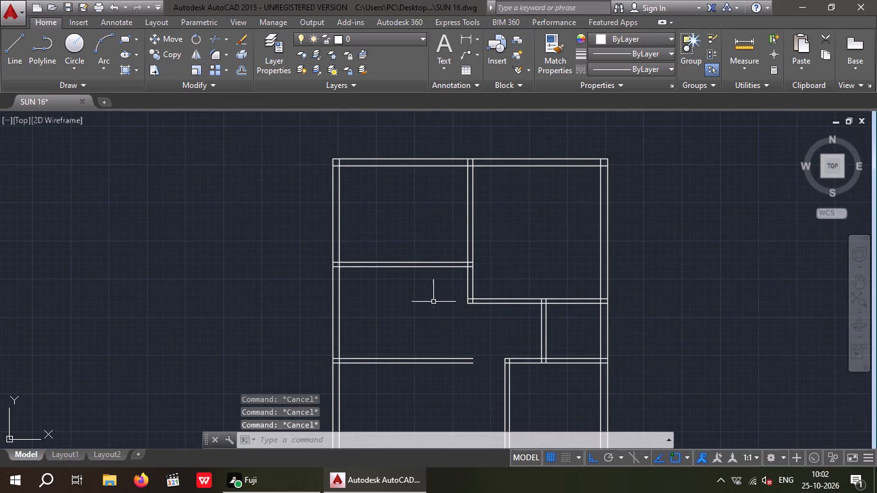
scroll(431, 304, down, 1)
middle_drag(430, 304, 426, 309)
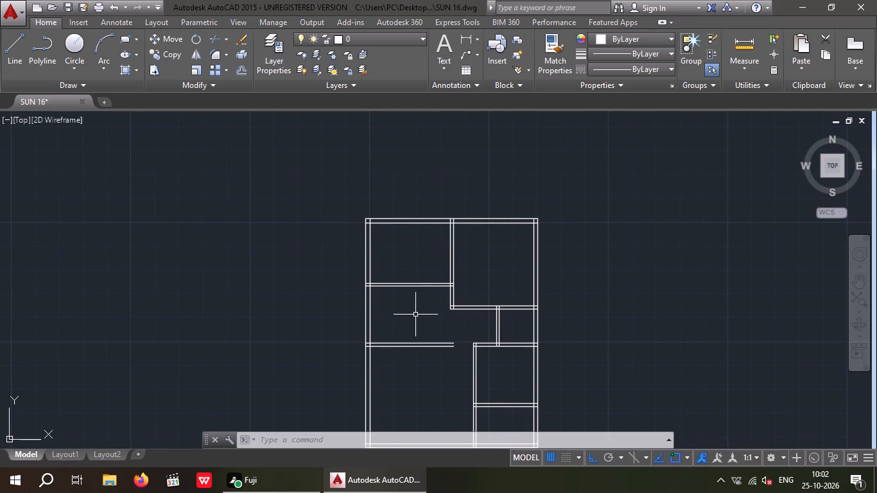
key(Escape)
key(Escape)
key(o)
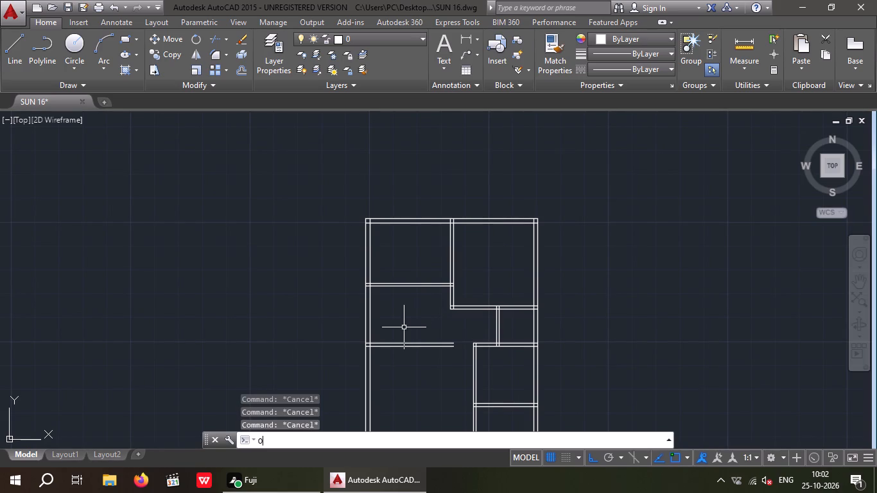
key(Return)
key(6)
key(apostrophe)
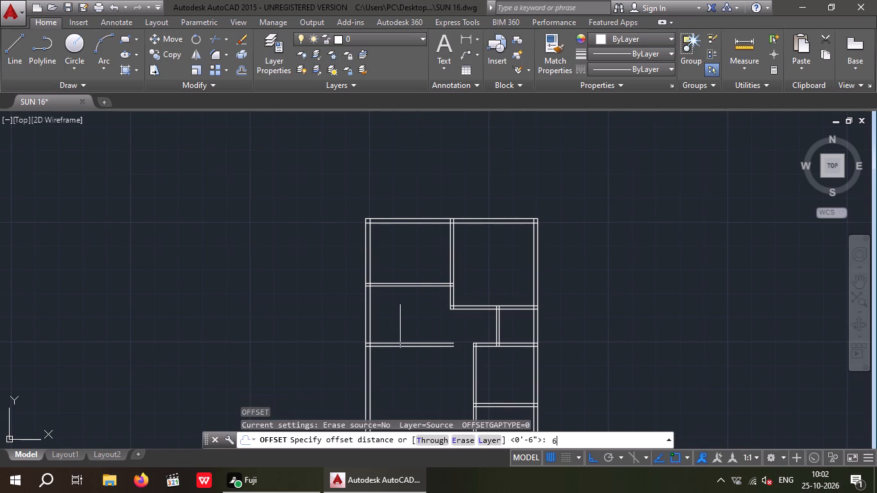
key(Return)
scroll(372, 245, up, 2)
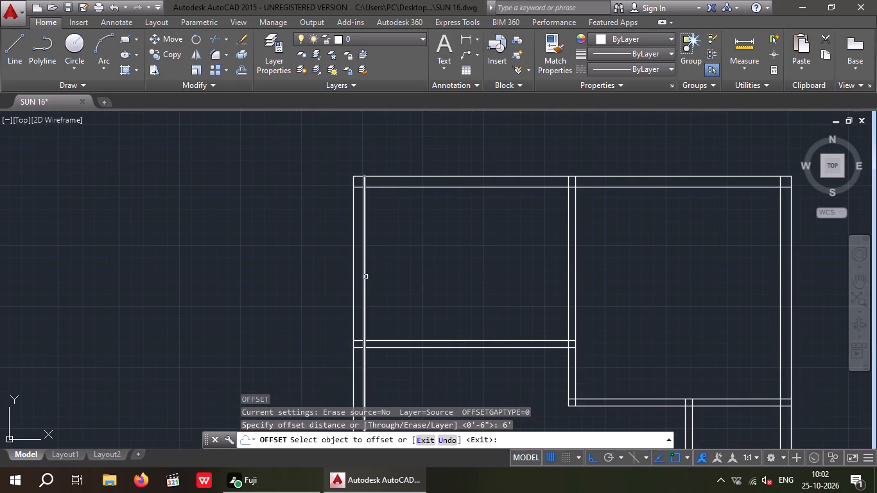
drag(364, 279, 393, 281)
click(485, 275)
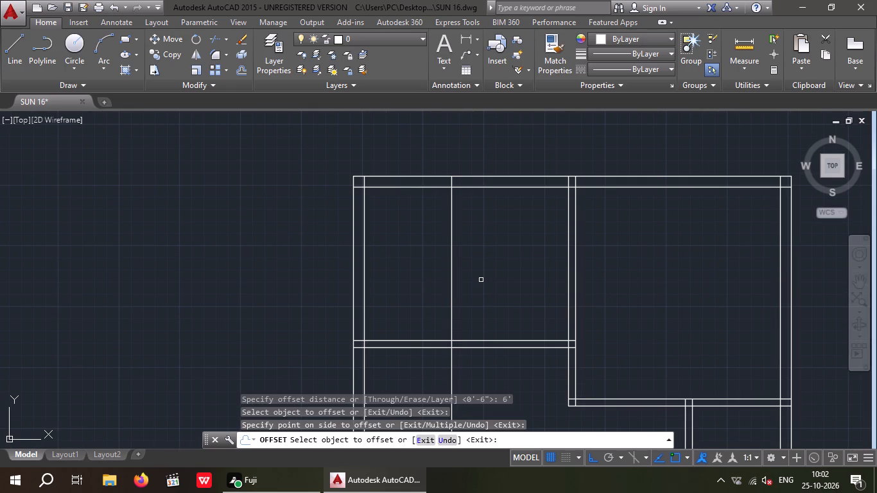
key(Escape)
key(Escape)
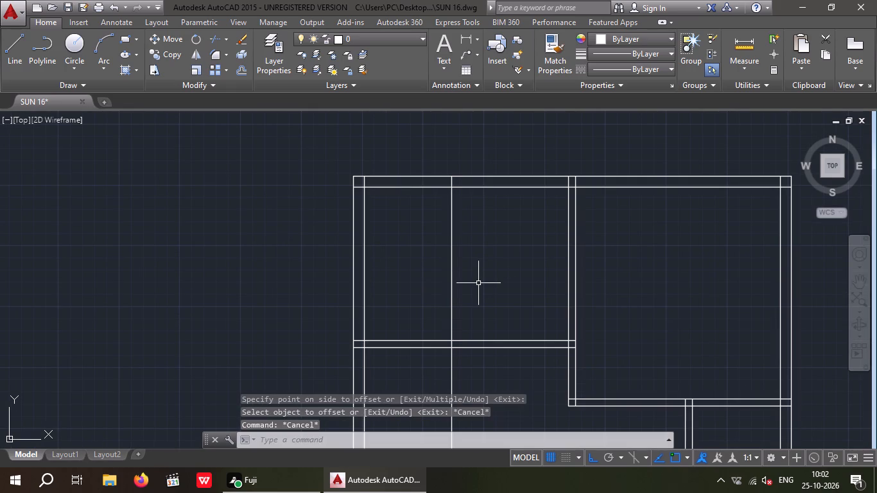
Trim the new vertical line above and below the upper-left horizontal partition, keeping only the short piece between the partition's lines.
text(TR)
key(space)
key(space)
scroll(449, 175, up, 6)
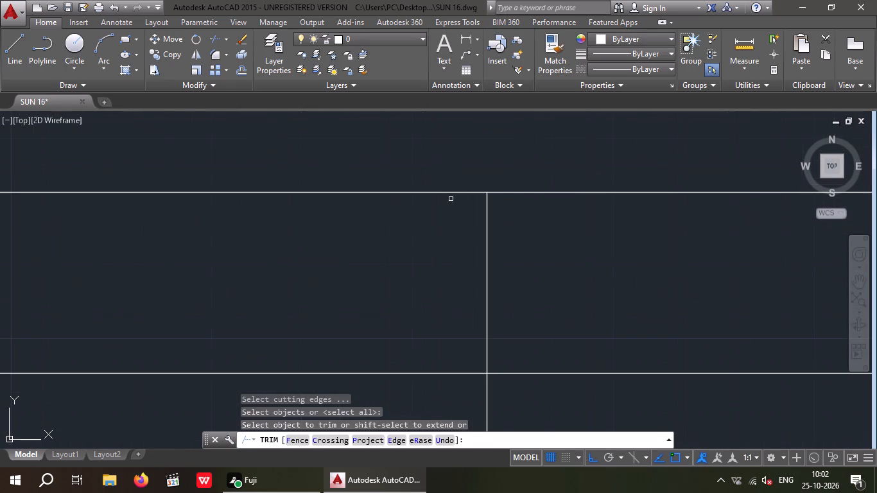
drag(525, 229, 414, 303)
click(419, 304)
scroll(423, 277, down, 5)
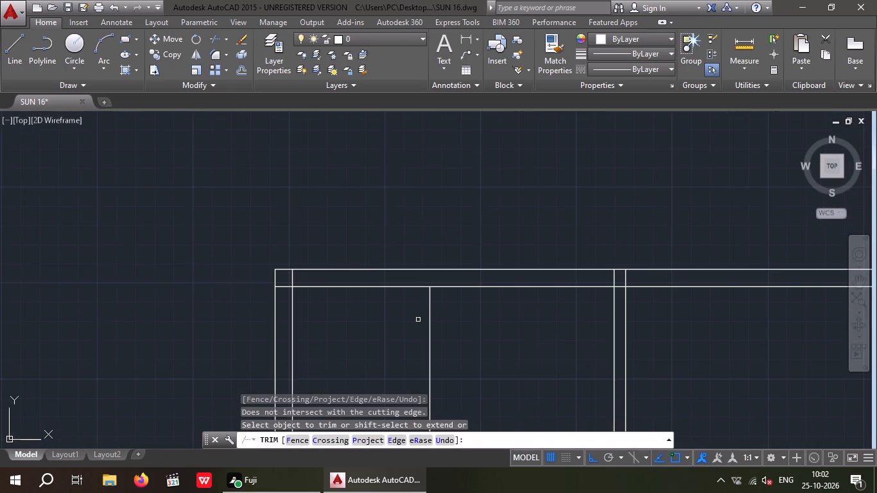
middle_drag(418, 320, 421, 252)
scroll(425, 259, down, 2)
click(452, 283)
click(413, 297)
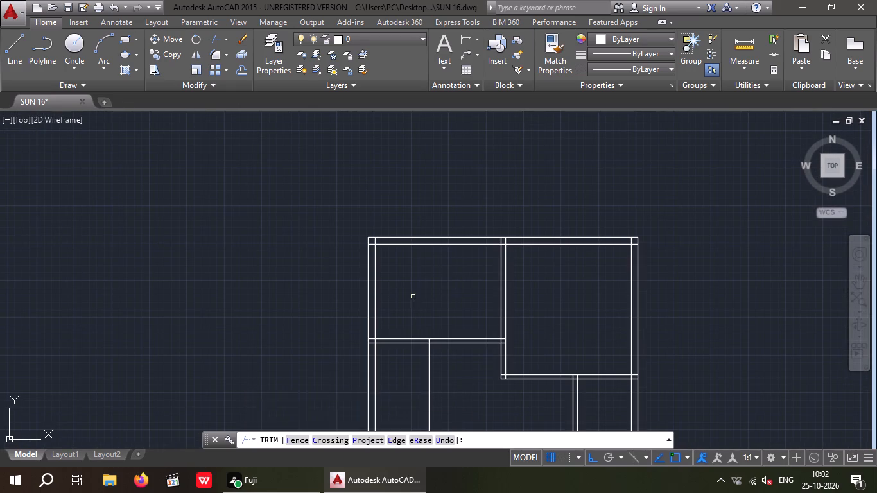
scroll(428, 350, up, 3)
drag(442, 340, 386, 370)
click(386, 372)
Trim away the upper-left horizontal partition's two lines to the right of the short end piece, opening up the room.
drag(507, 340, 507, 341)
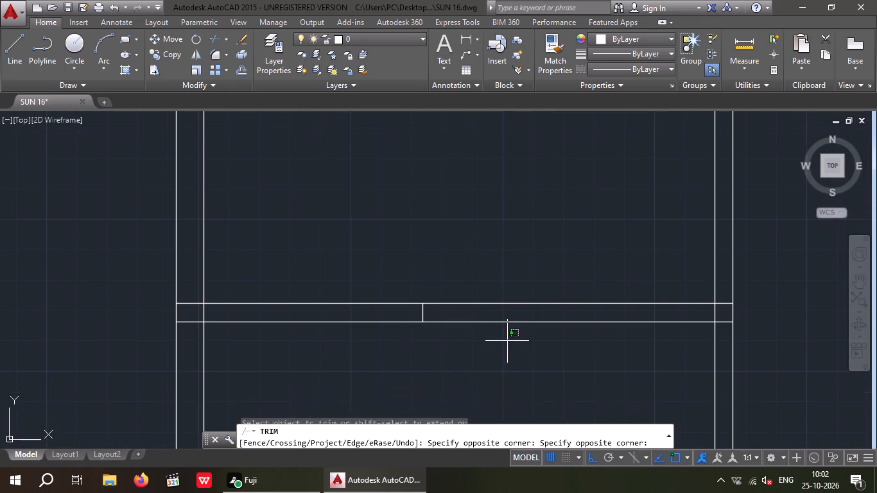
drag(507, 341, 498, 337)
scroll(484, 304, down, 1)
click(527, 358)
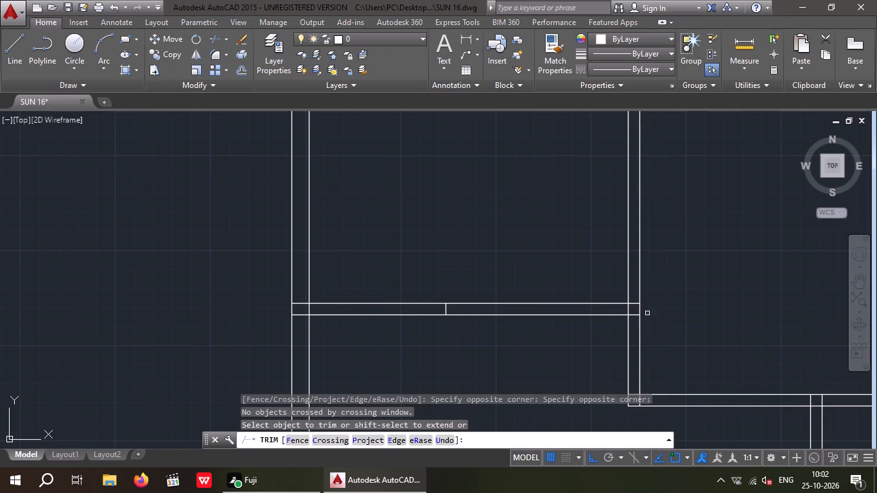
scroll(625, 306, up, 5)
drag(719, 420, 711, 404)
click(677, 263)
scroll(681, 265, down, 3)
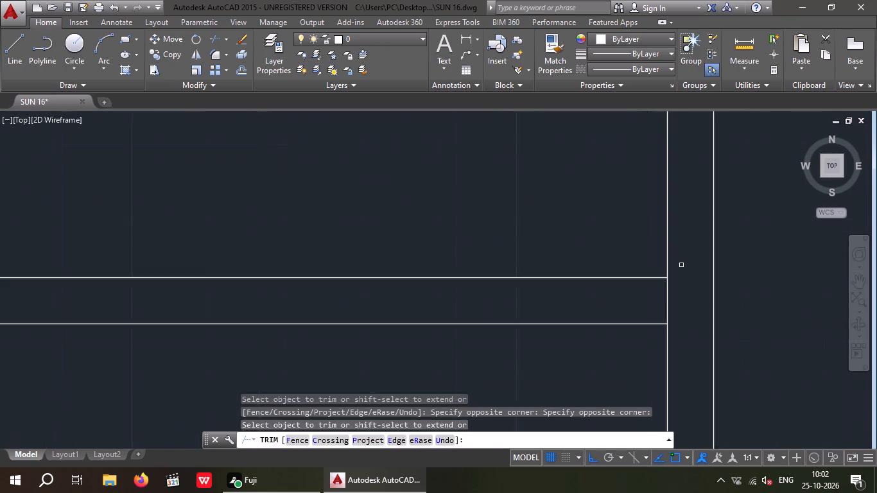
scroll(681, 265, down, 2)
drag(612, 319, 573, 304)
click(543, 228)
scroll(543, 233, down, 3)
middle_drag(543, 236, 539, 241)
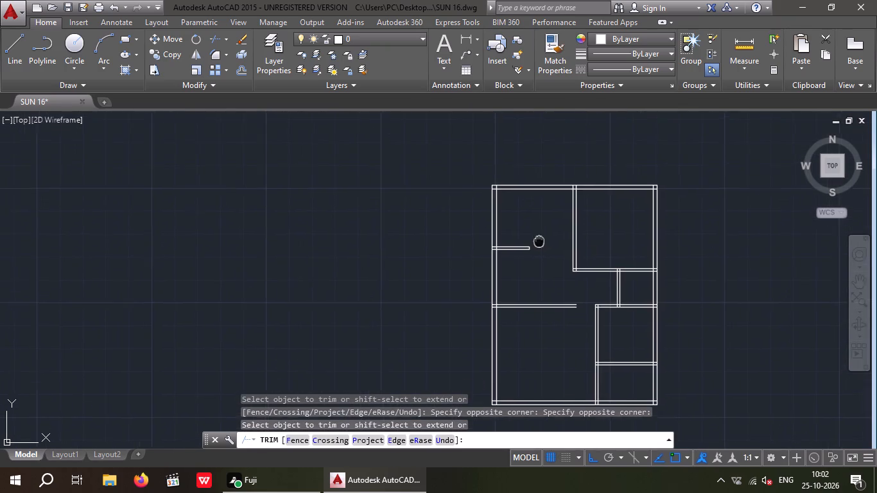
middle_drag(539, 241, 470, 275)
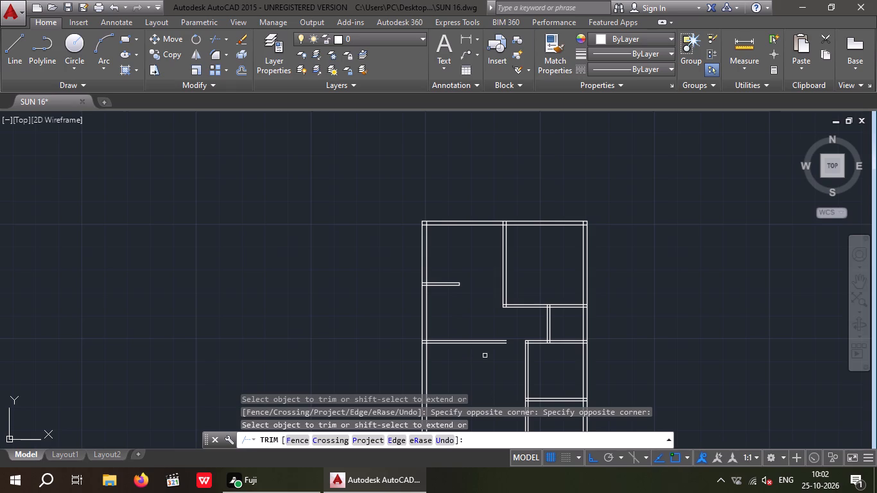
key(Escape)
key(Escape)
key(Escape)
Offset the left line of the lower-right rooms' vertical partition 7' to the left.
middle_drag(484, 351, 449, 334)
scroll(447, 334, down, 1)
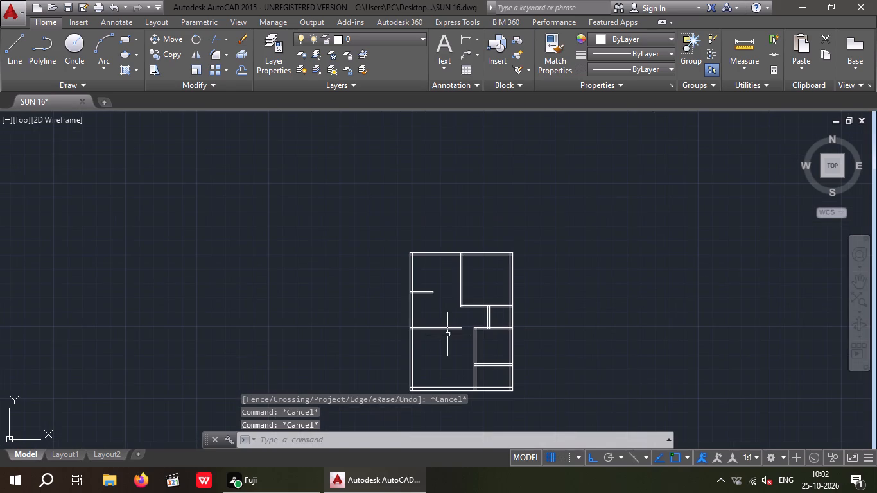
middle_click(449, 334)
key(Escape)
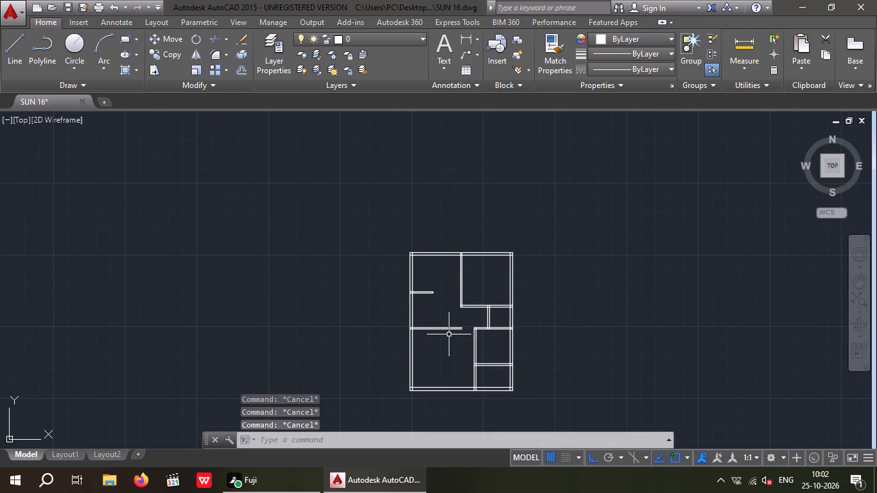
key(Escape)
key(o)
key(Return)
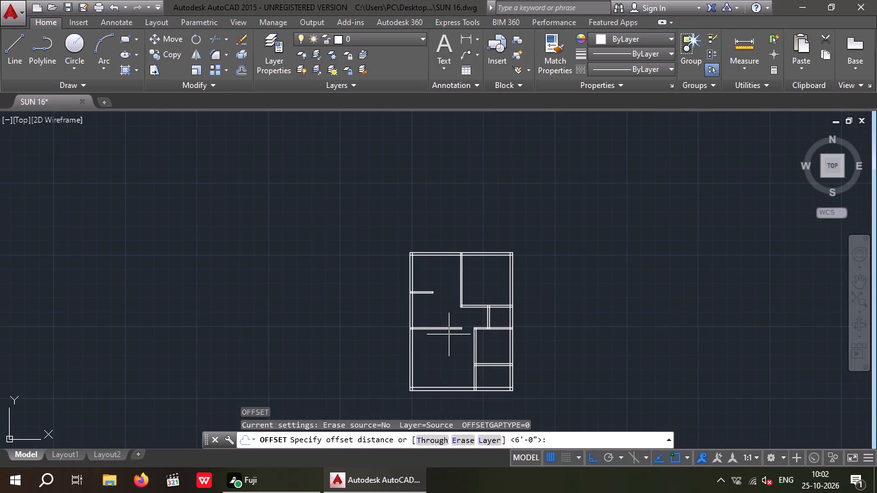
key(7)
key(apostrophe)
key(Return)
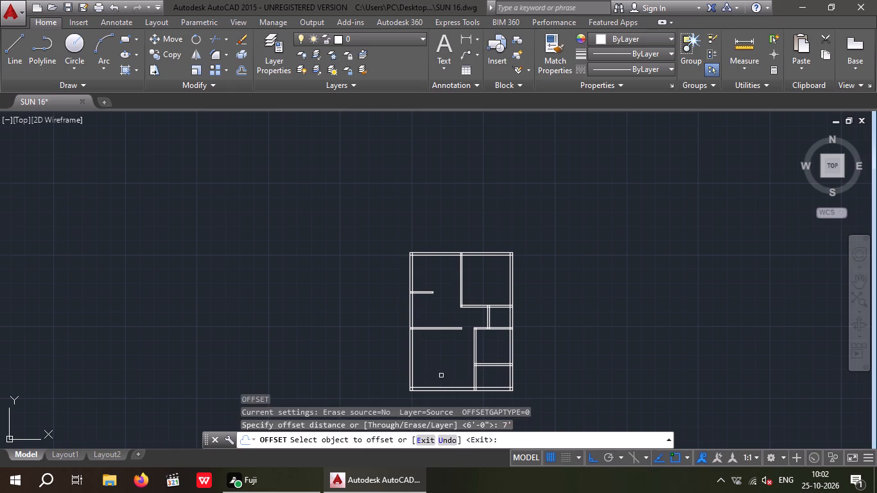
scroll(475, 324, up, 3)
drag(464, 378, 447, 379)
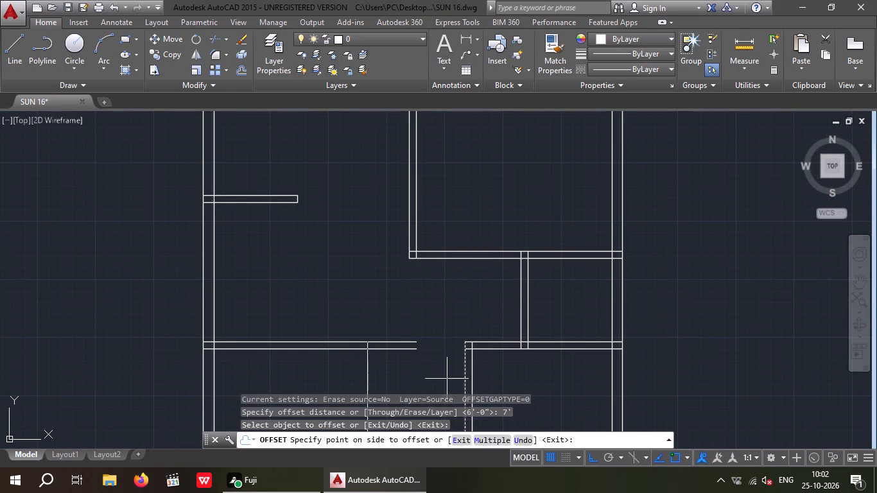
drag(447, 379, 426, 382)
click(373, 386)
scroll(428, 321, down, 2)
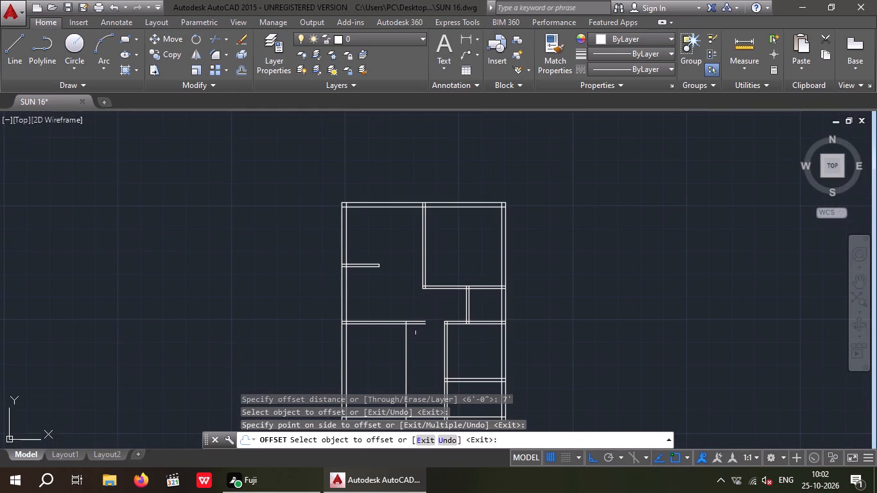
key(Escape)
key(Escape)
key(Escape)
Trim away the lower left-hand horizontal partition's two lines to the right of the new vertical line.
key(t)
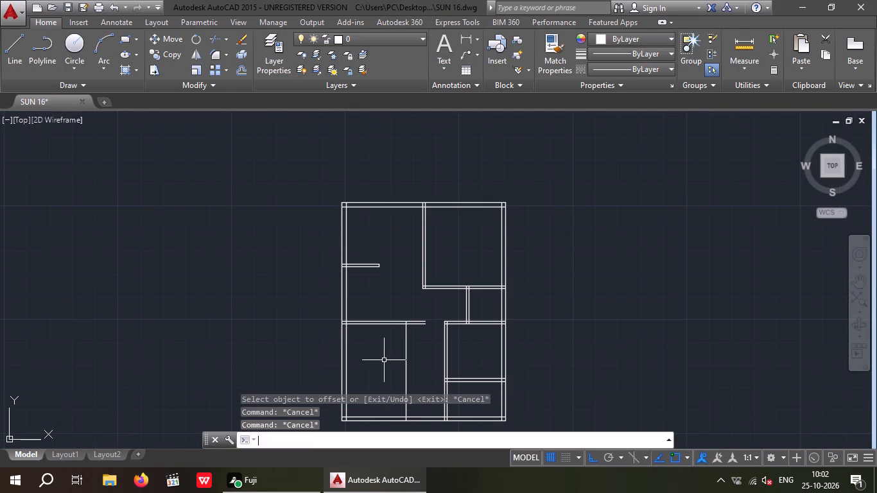
key(r)
key(space)
key(space)
scroll(417, 322, up, 2)
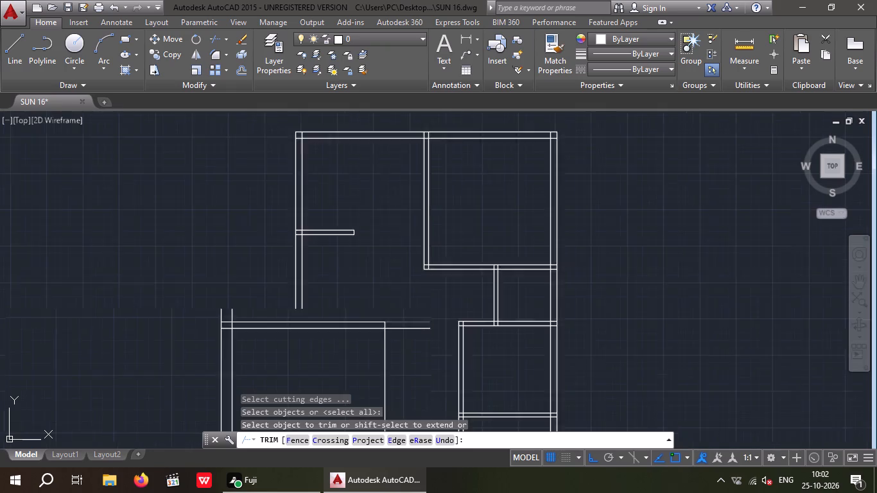
scroll(417, 322, up, 1)
drag(418, 361, 386, 326)
click(387, 265)
scroll(389, 274, down, 3)
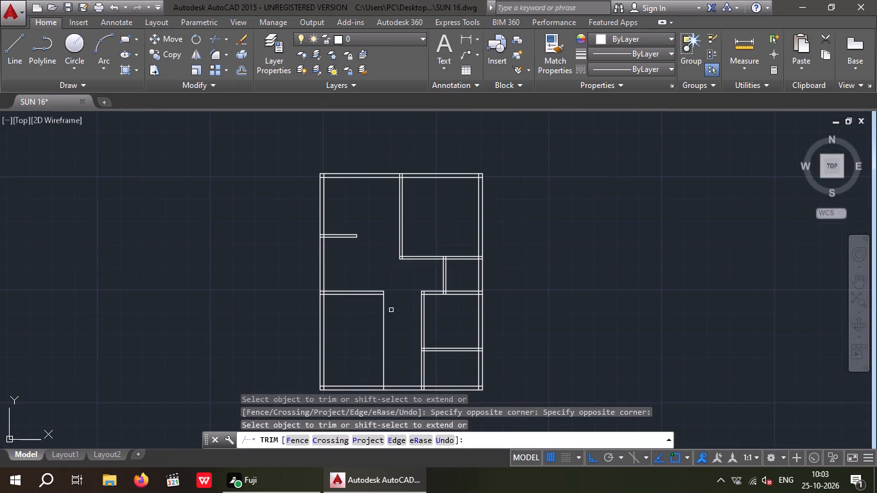
Trim away the new vertical line below the lower left-hand horizontal partition, keeping only its short piece as the partition's end.
scroll(388, 309, up, 2)
drag(395, 296, 334, 340)
click(333, 340)
scroll(339, 338, down, 2)
middle_drag(341, 338, 444, 316)
middle_drag(444, 316, 419, 375)
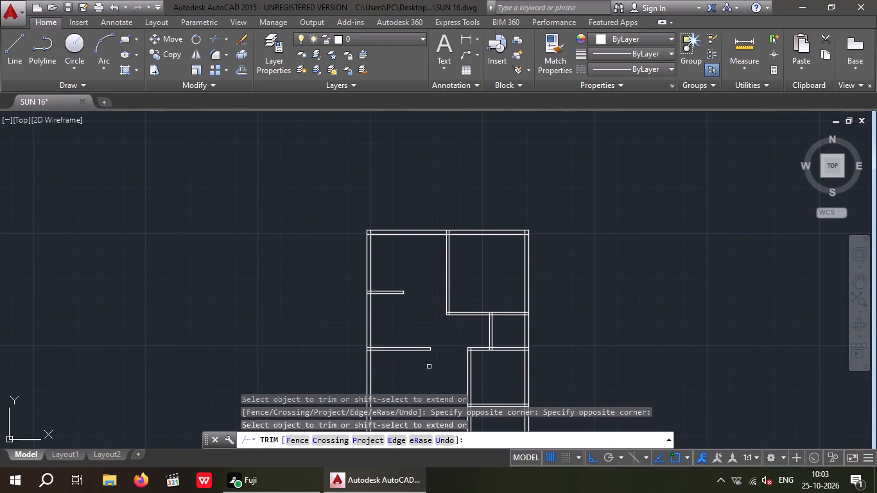
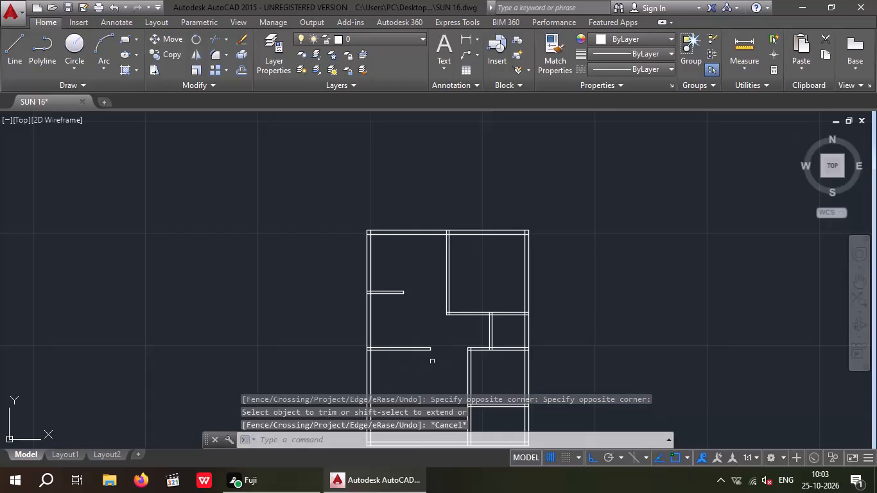
Offset the end line of the lower left-hand horizontal partition 2' to the left.
key(o)
key(Return)
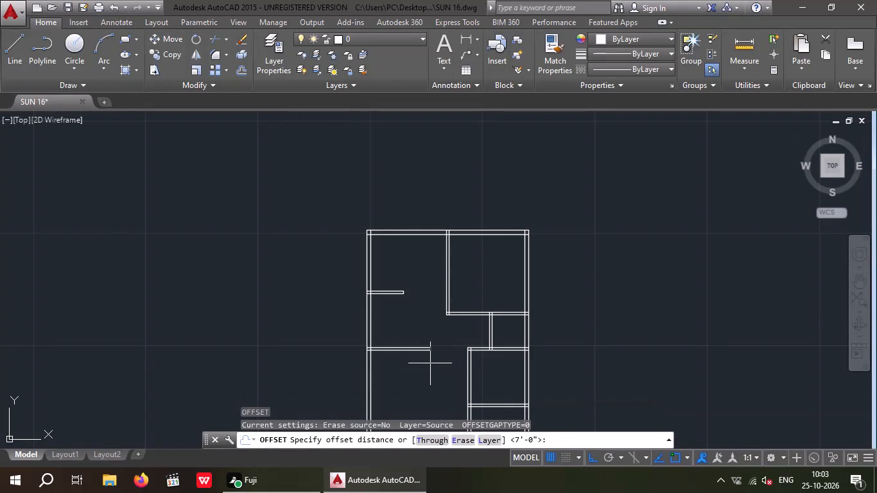
key(2)
key(apostrophe)
key(Return)
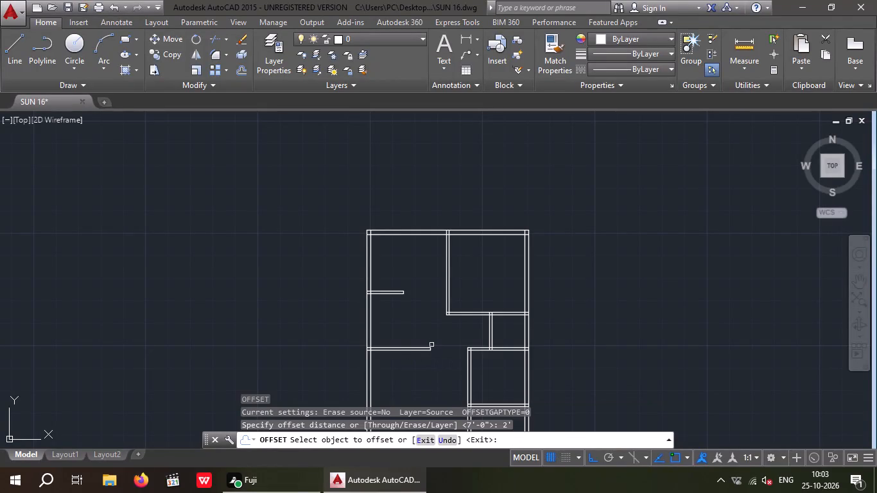
scroll(424, 354, up, 4)
drag(451, 318, 428, 329)
click(396, 340)
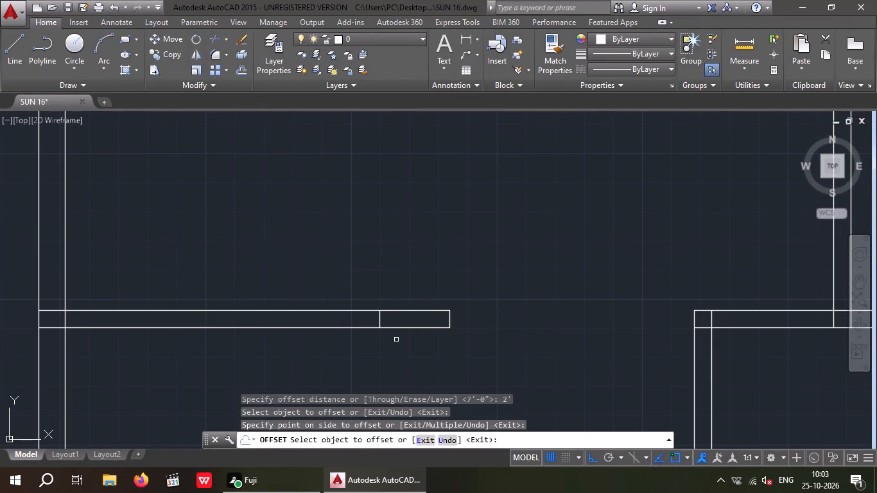
scroll(396, 340, down, 4)
key(Escape)
key(Escape)
key(Escape)
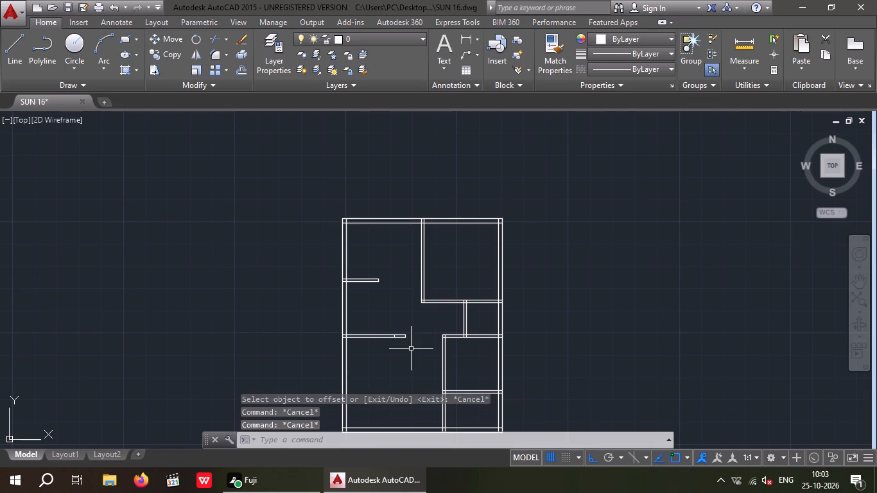
Trim away the lower left-hand horizontal partition's two lines to the right of the newly offset end line.
text(TR)
key(space)
key(space)
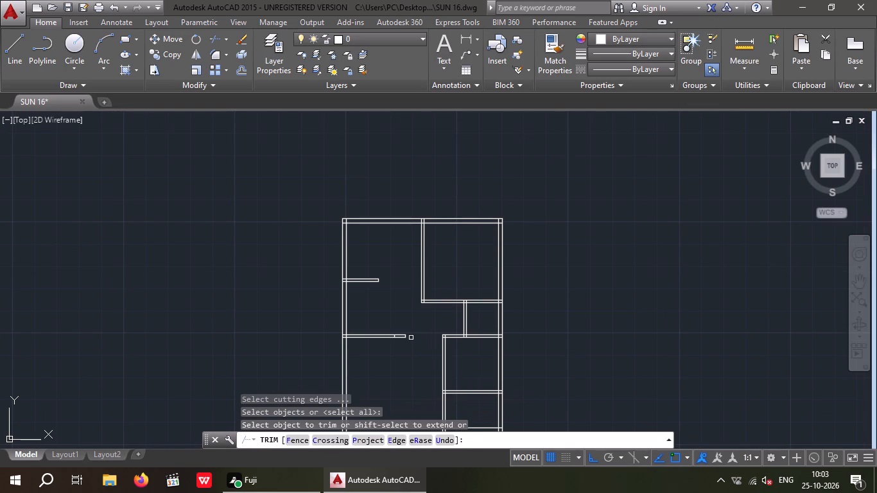
scroll(410, 338, up, 3)
drag(389, 387, 376, 361)
click(372, 294)
scroll(397, 309, down, 2)
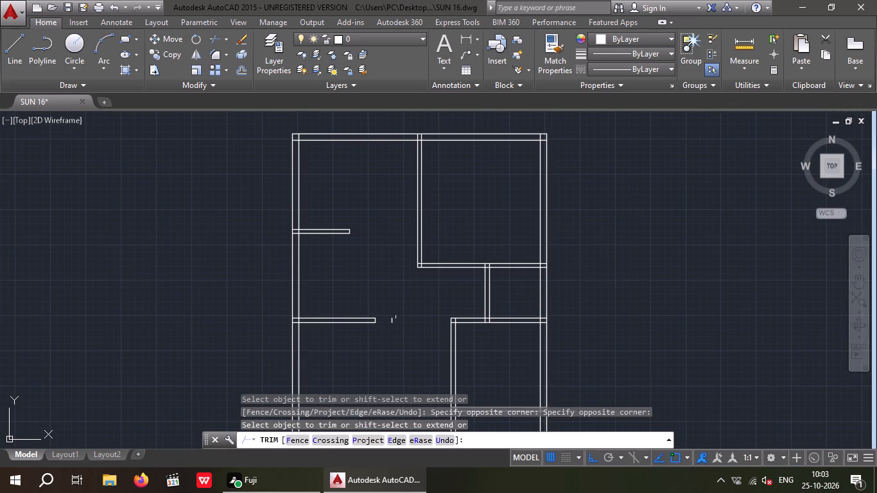
key(Escape)
key(Escape)
Erase the leftover short end line beyond the shortened lower left-hand partition.
drag(401, 333, 395, 336)
click(385, 312)
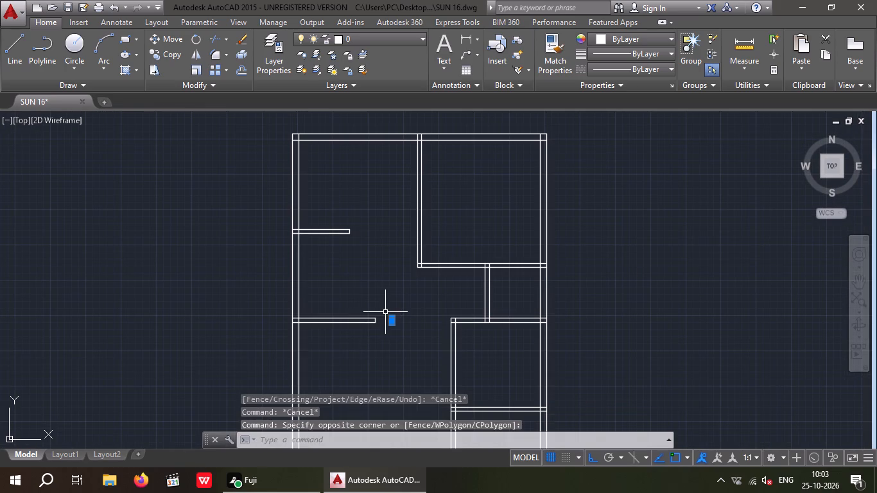
key(Delete)
scroll(400, 316, down, 2)
middle_drag(401, 321, 455, 356)
middle_drag(444, 356, 447, 306)
key(Escape)
key(Escape)
Offset the inner line of the left outer wall 2' to the right, into the lower-left room.
middle_drag(447, 308, 458, 279)
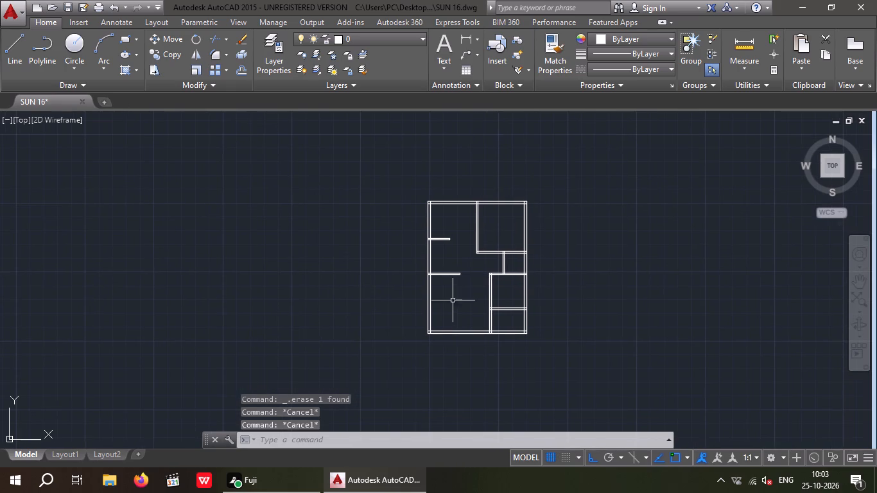
scroll(436, 334, up, 3)
middle_drag(433, 299, 399, 298)
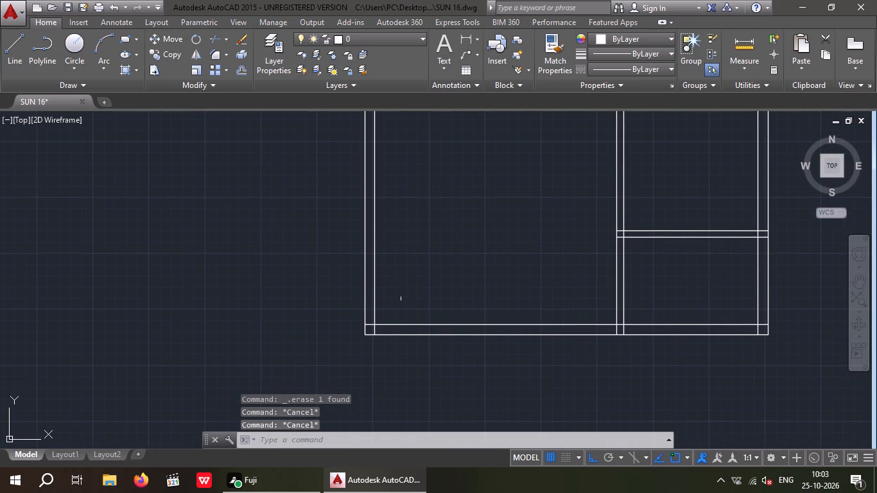
scroll(393, 302, up, 3)
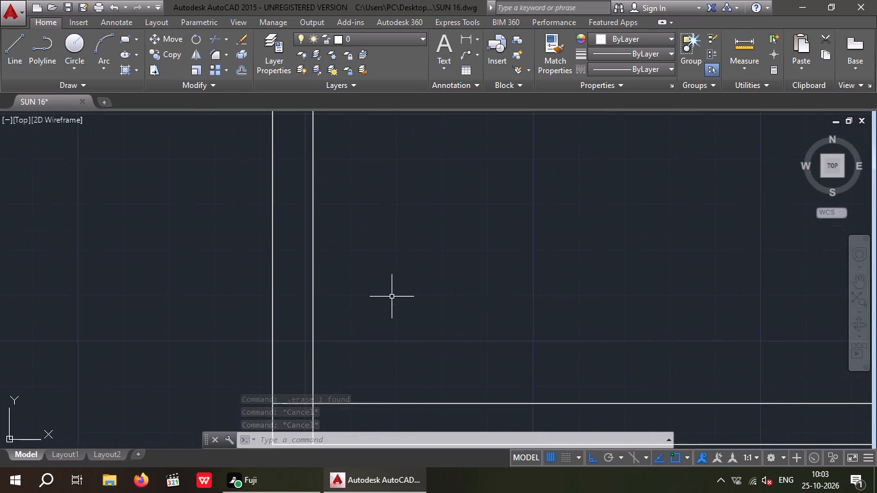
middle_drag(388, 293, 380, 247)
key(Escape)
key(Escape)
key(o)
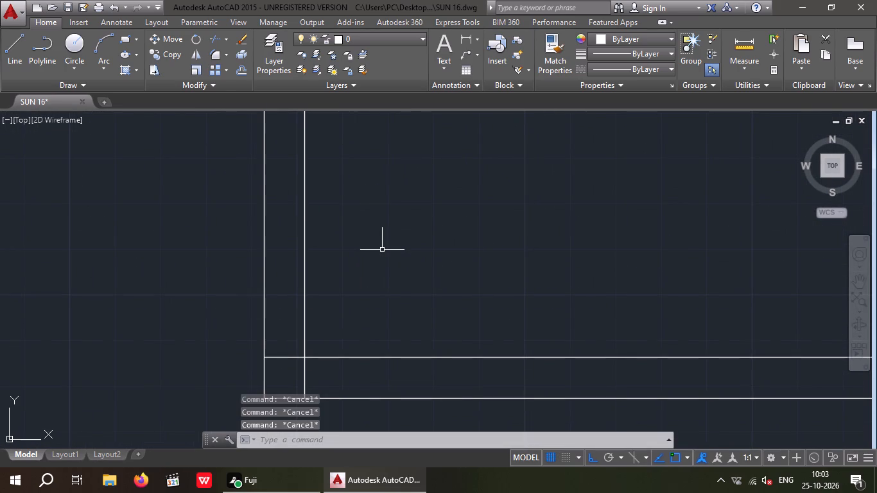
key(Return)
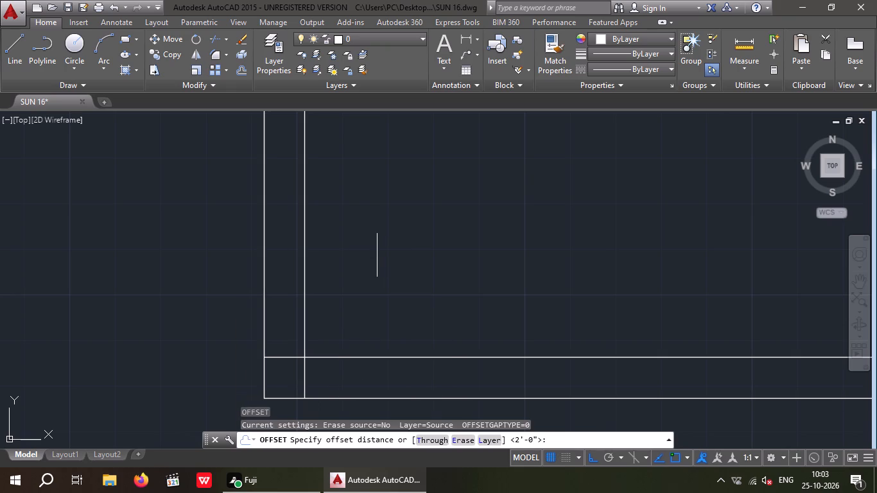
key(2)
key(apostrophe)
key(Return)
scroll(367, 259, down, 2)
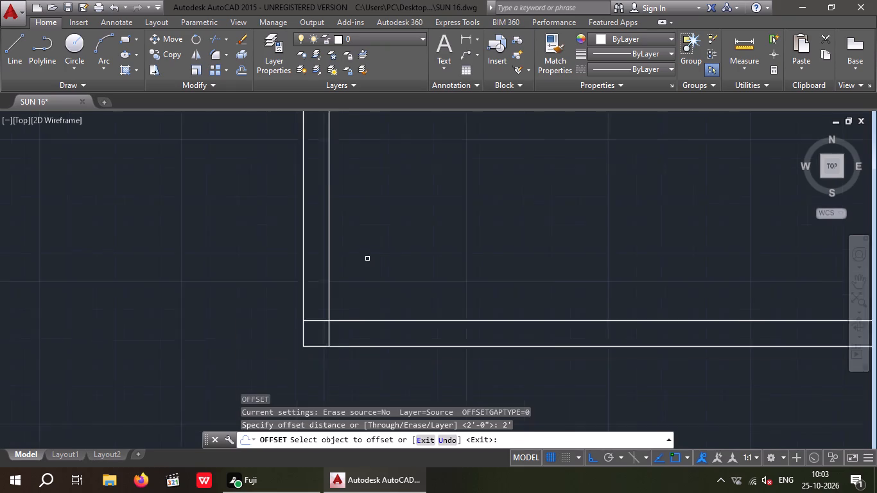
drag(343, 283, 361, 283)
click(417, 275)
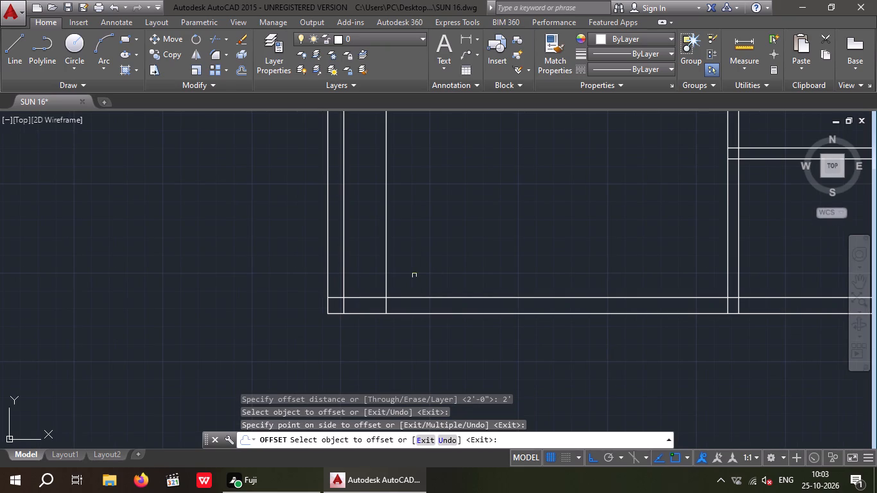
key(Escape)
key(Escape)
key(Escape)
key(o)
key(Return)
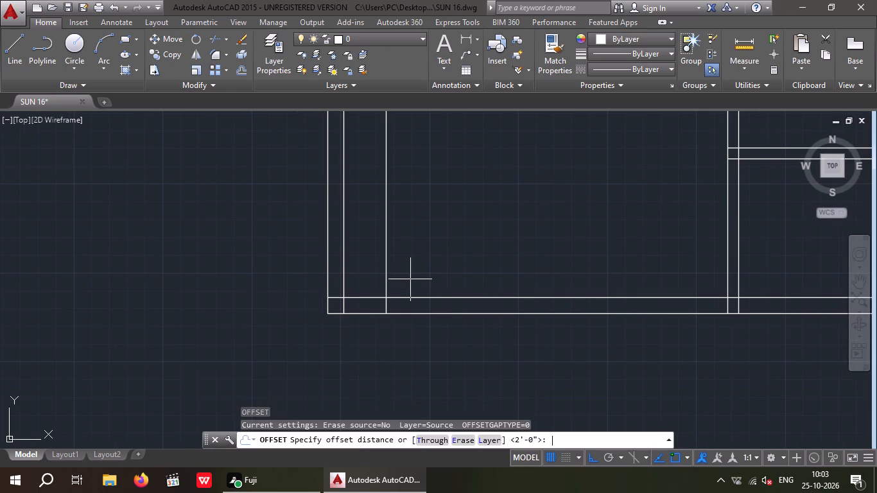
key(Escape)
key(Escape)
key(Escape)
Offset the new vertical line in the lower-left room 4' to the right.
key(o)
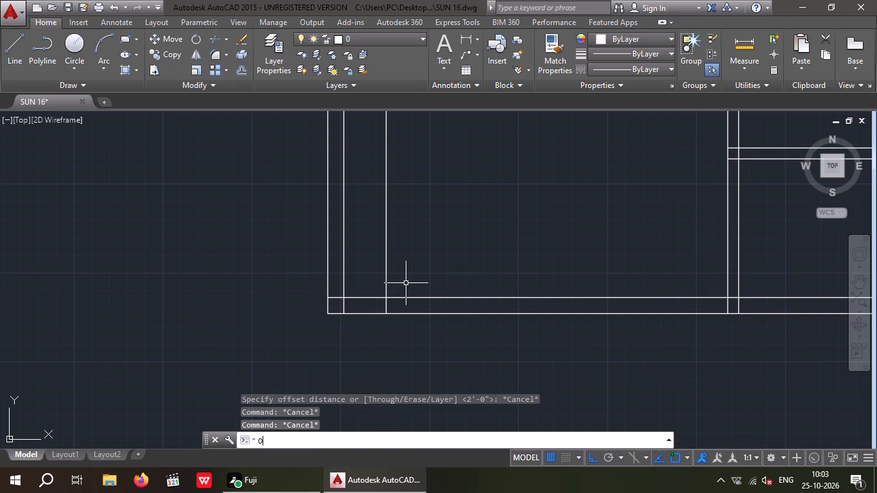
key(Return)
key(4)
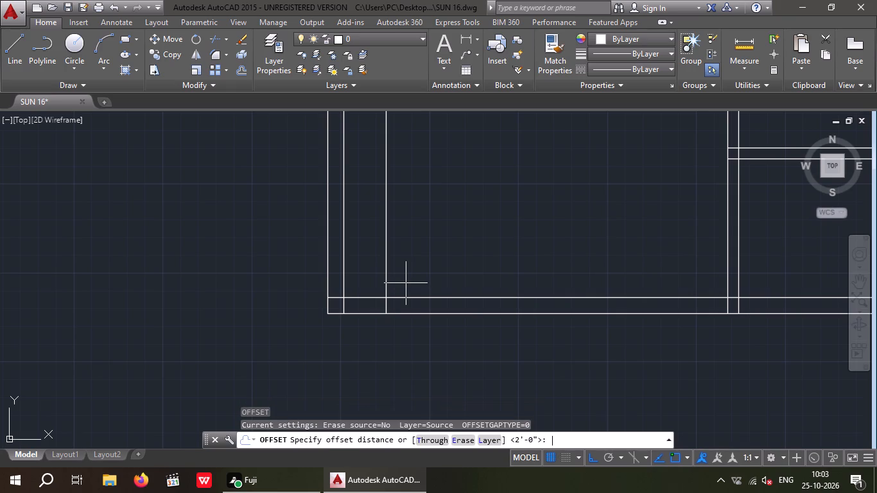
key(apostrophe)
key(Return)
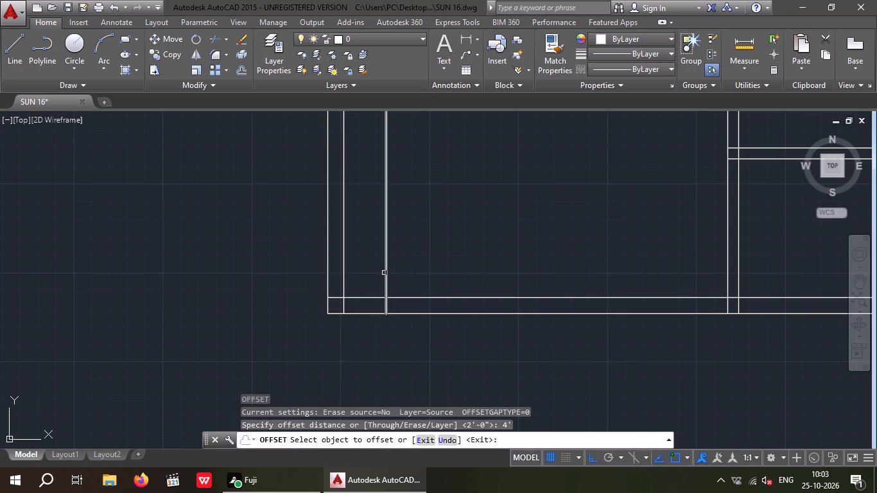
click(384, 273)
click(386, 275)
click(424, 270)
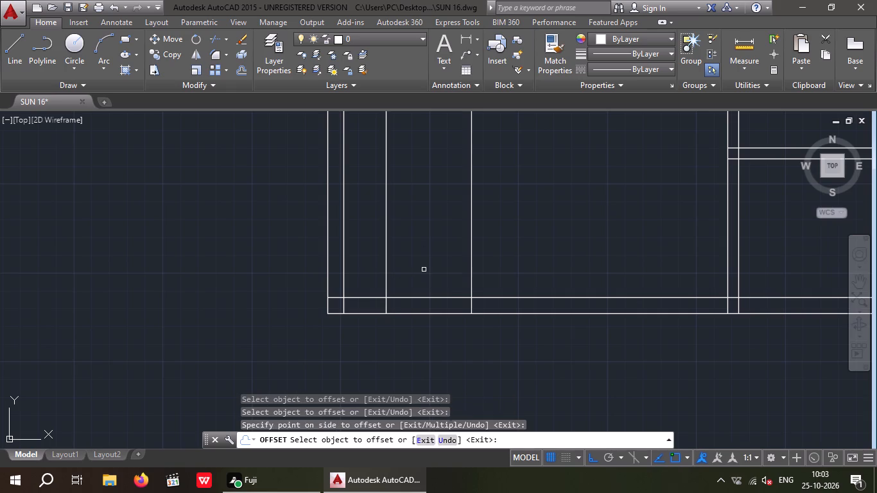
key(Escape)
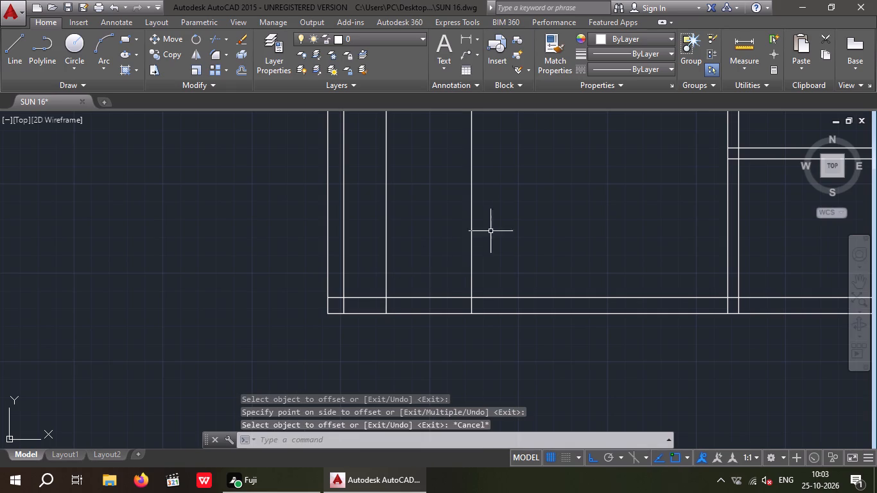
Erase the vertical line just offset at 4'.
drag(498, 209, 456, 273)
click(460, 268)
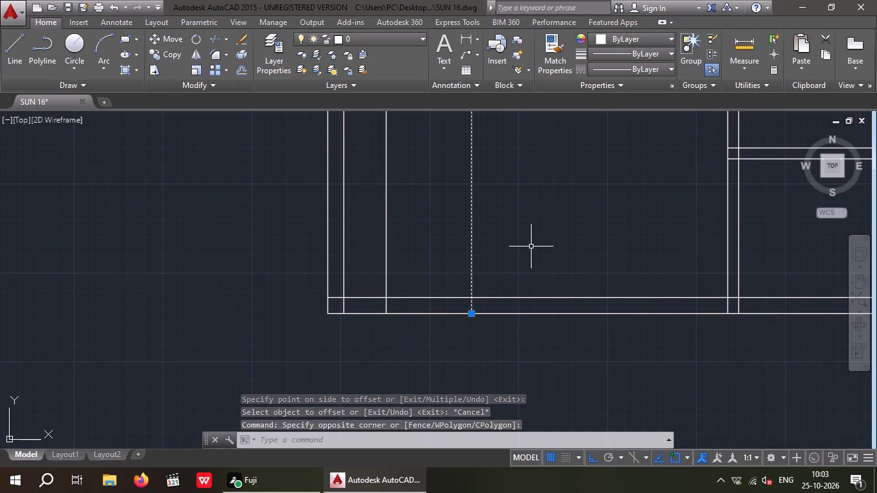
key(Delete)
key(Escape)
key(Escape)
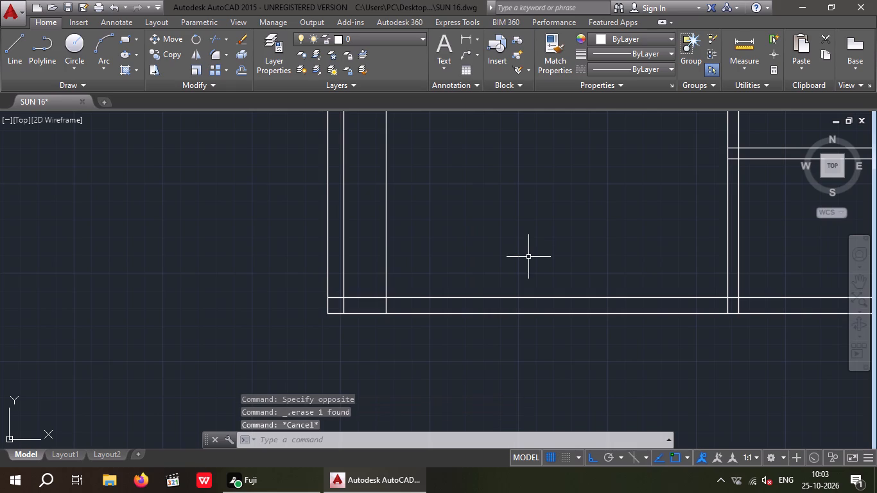
Offset the vertical line beside the left outer wall 4'6" to the right to mark the opening's width.
key(o)
key(Return)
key(4)
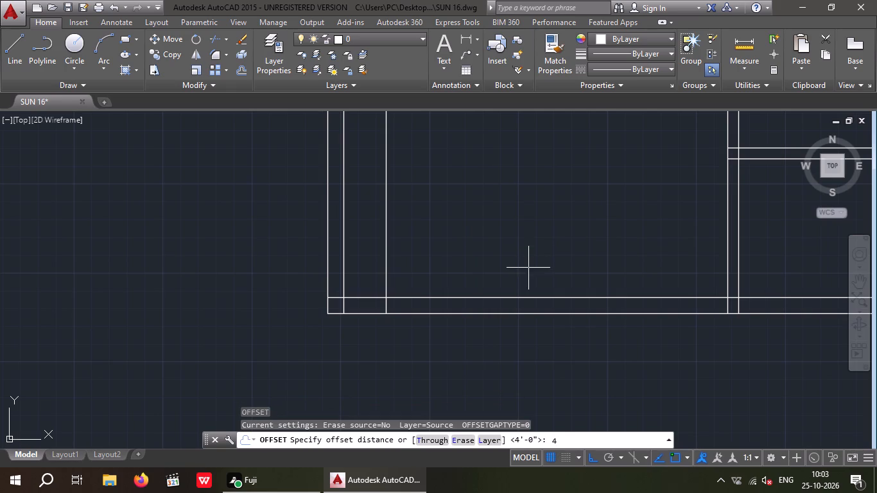
key(apostrophe)
key(6)
key(shift+quotedbl)
key(Return)
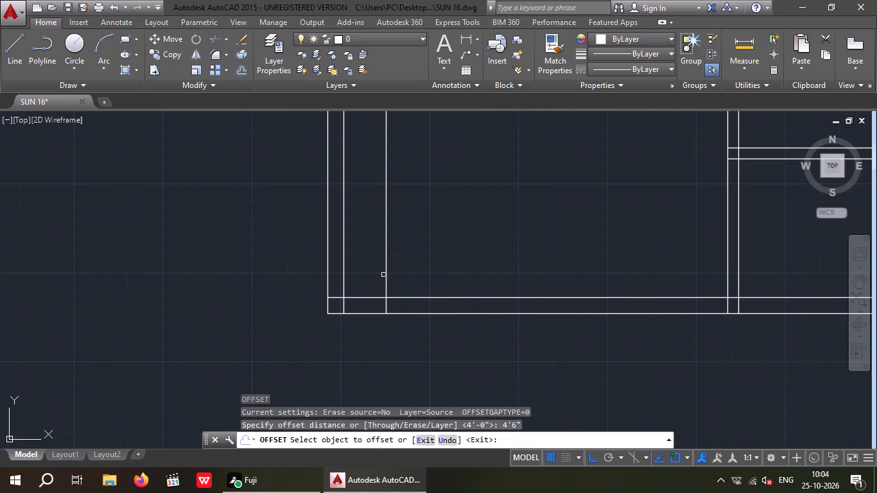
click(385, 272)
click(421, 262)
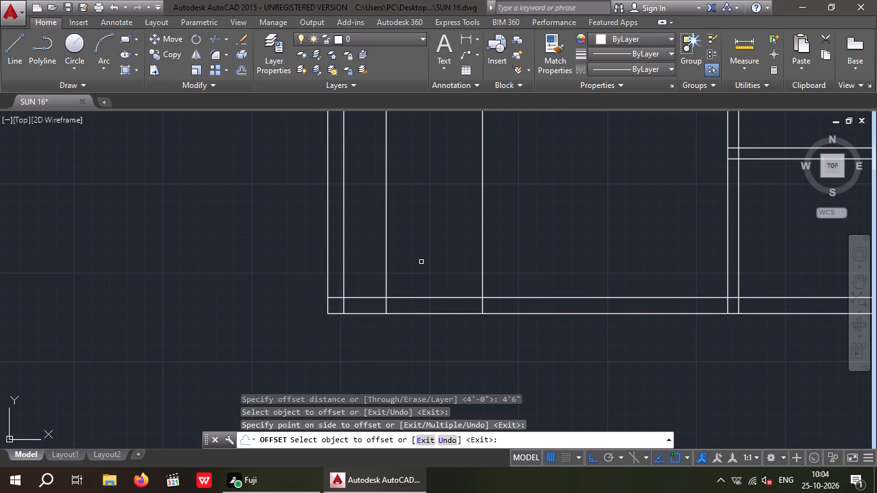
key(Escape)
key(Escape)
key(Escape)
key(Escape)
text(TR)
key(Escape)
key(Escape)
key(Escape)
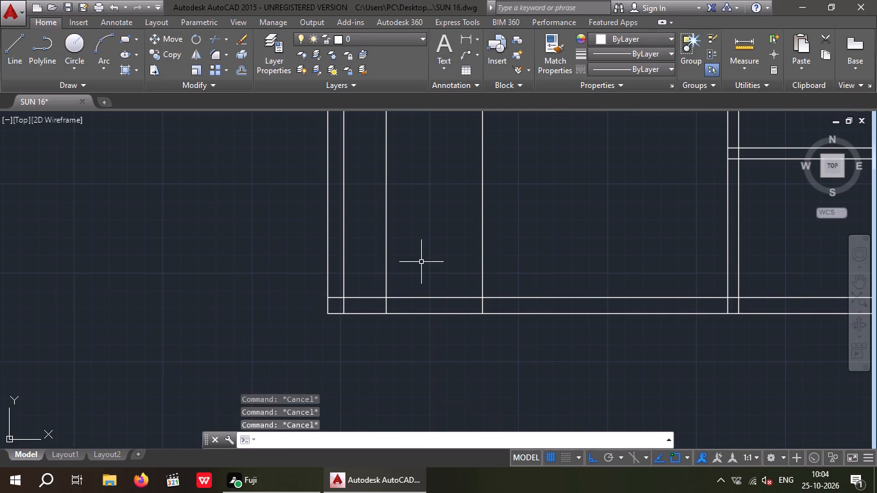
Trim the two new vertical lines above the bottom outer wall and the wall's lines between them, leaving an opening with closed ends.
text(TR)
key(space)
key(space)
scroll(420, 261, up, 1)
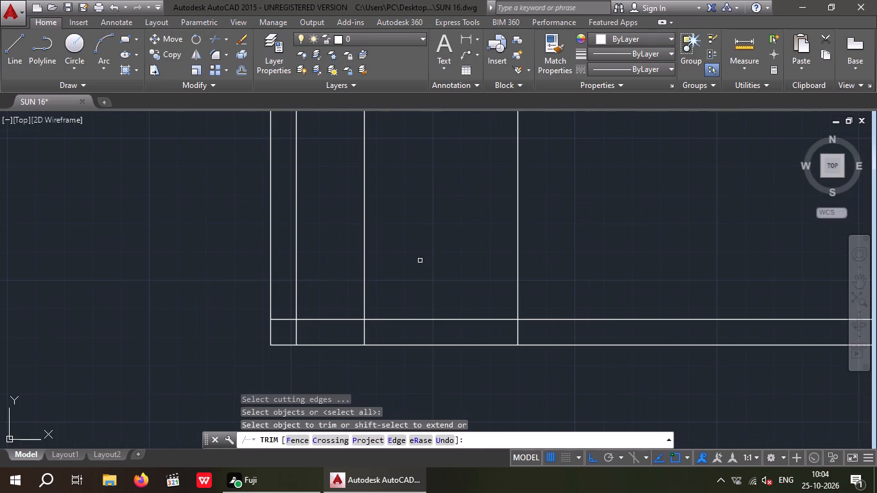
drag(534, 231, 491, 254)
click(328, 282)
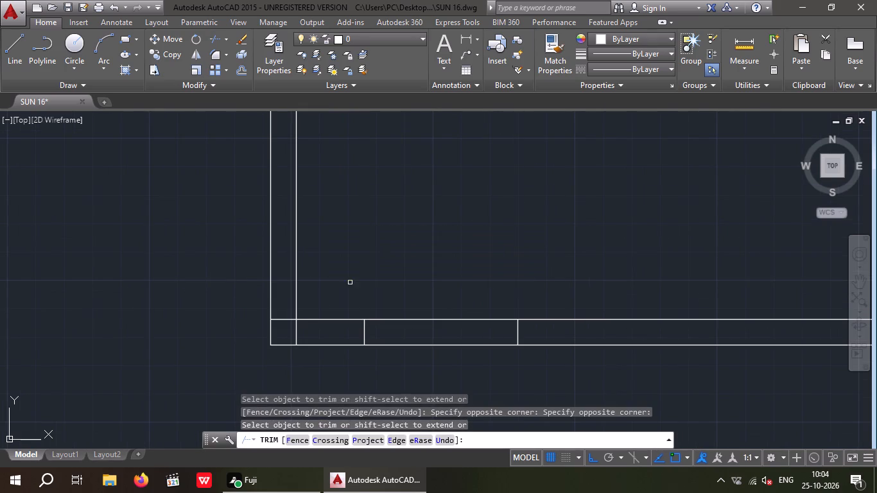
drag(447, 373, 409, 307)
click(399, 274)
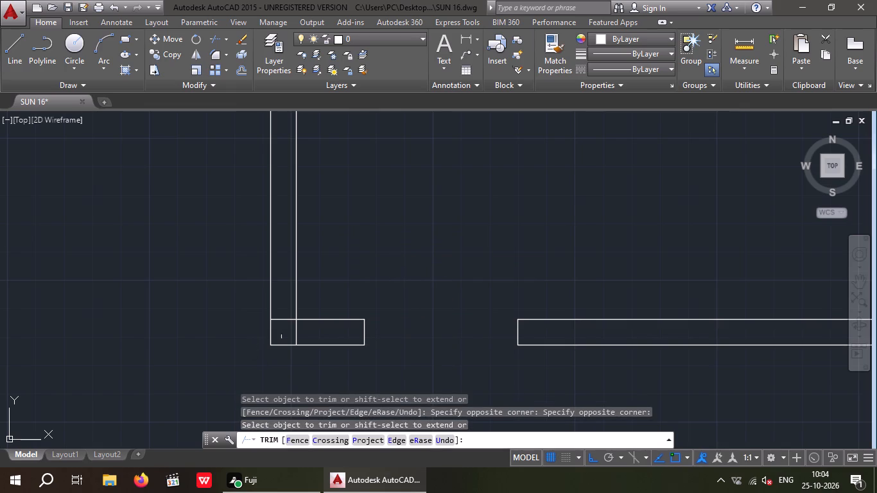
Trim away the overlapping inner wall lines inside the floor plan's lower-left outer corner.
scroll(284, 336, up, 5)
scroll(399, 298, down, 3)
drag(417, 292, 366, 316)
click(366, 316)
drag(374, 309, 365, 301)
click(347, 237)
Trim the crossing lines where the lower left-hand horizontal partition meets the left outer wall, making an open T-junction.
scroll(347, 236, down, 5)
middle_drag(323, 291, 328, 356)
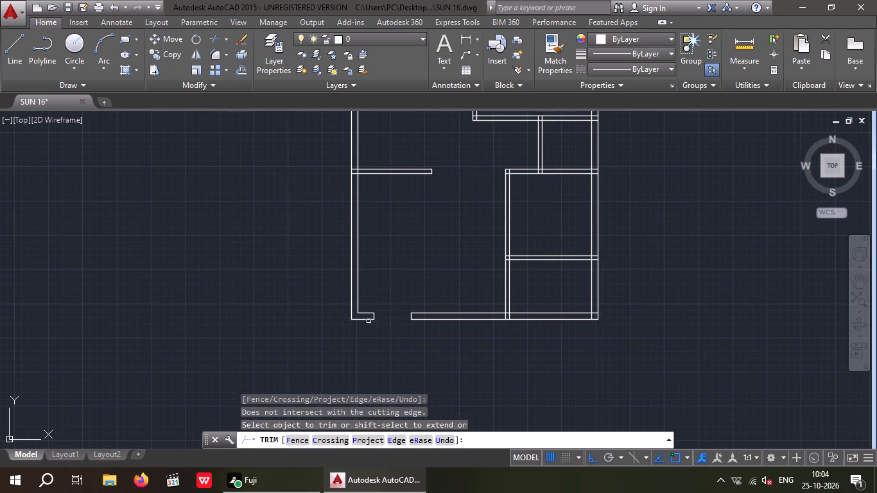
scroll(353, 157, up, 4)
scroll(354, 229, up, 3)
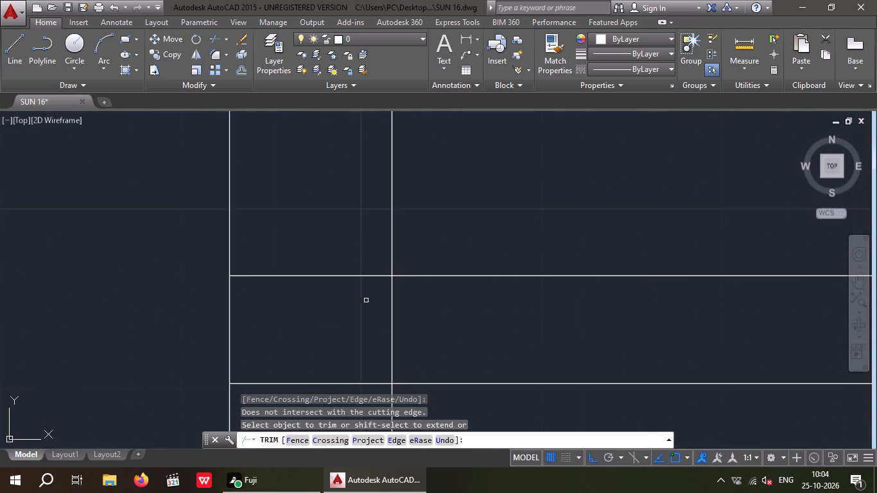
scroll(365, 300, down, 2)
drag(358, 342, 340, 327)
click(328, 261)
drag(404, 304, 358, 328)
click(358, 328)
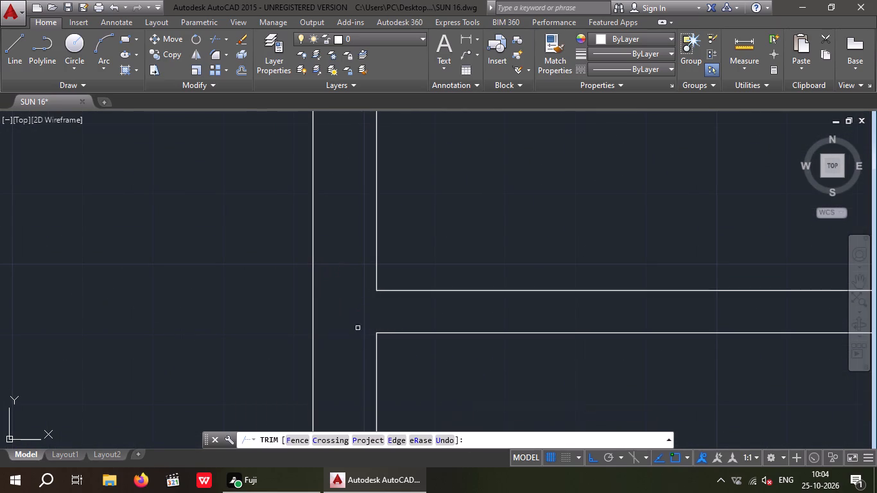
Trim the vertical partition between the lower right-hand horizontal partition and the bottom outer wall, and erase its leftover stubs inside that wall.
scroll(346, 298, down, 5)
middle_drag(394, 333, 343, 249)
scroll(345, 248, down, 1)
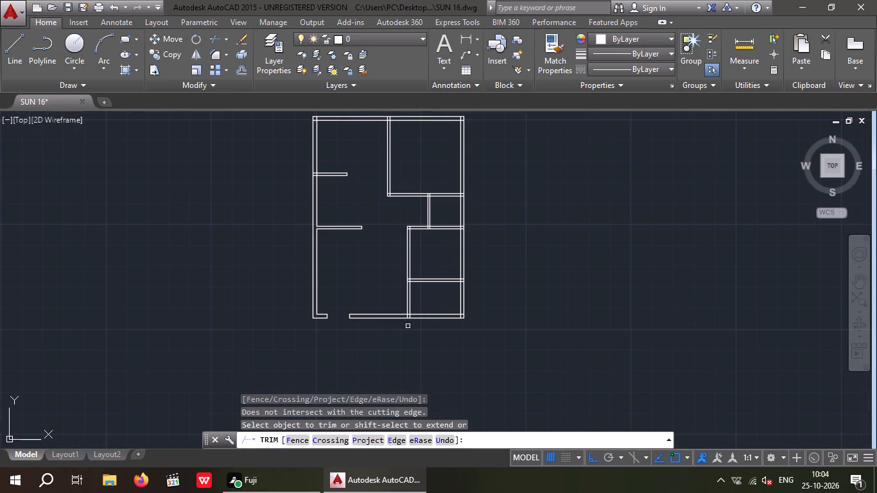
scroll(401, 325, up, 4)
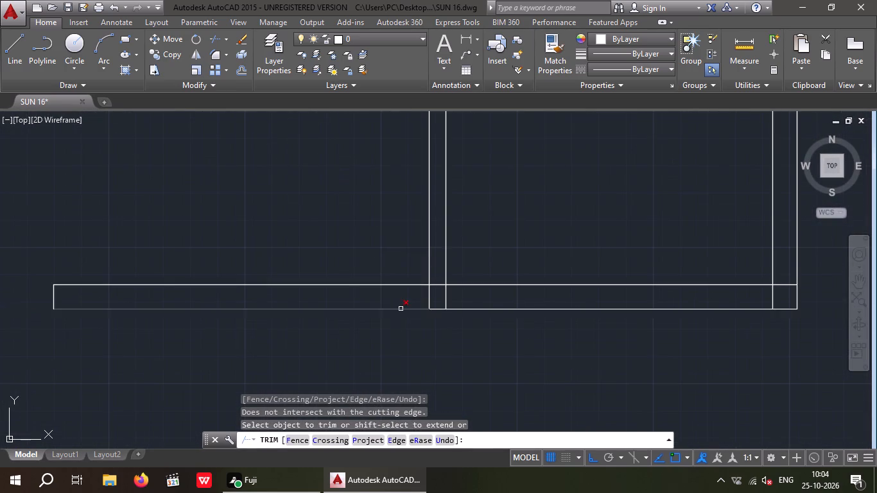
drag(482, 160, 372, 226)
scroll(371, 227, down, 2)
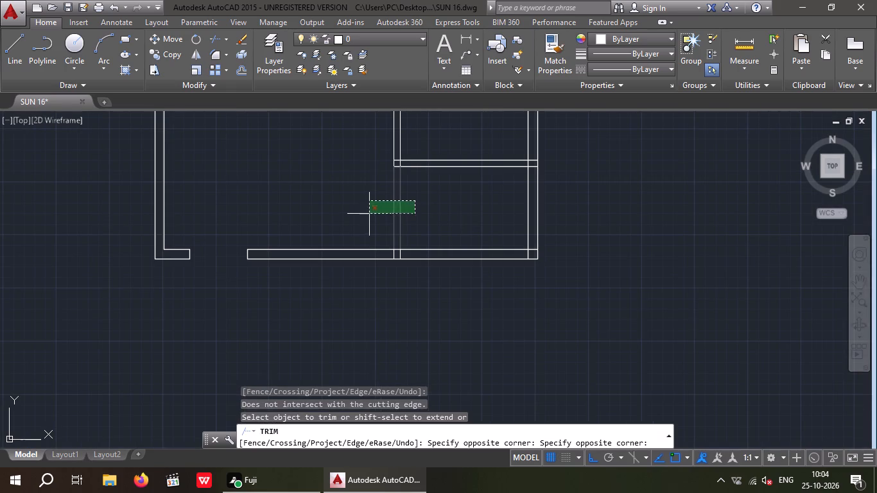
click(369, 214)
key(Escape)
scroll(390, 258, up, 4)
drag(462, 193, 412, 216)
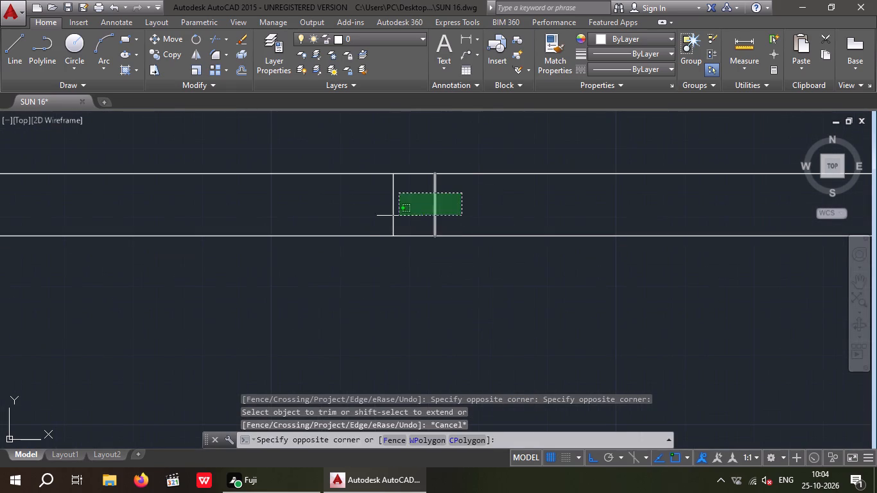
click(366, 221)
key(Delete)
Trim away the overlapping inner wall lines inside the floor plan's lower-right outer corner.
scroll(370, 224, down, 5)
middle_drag(392, 306, 363, 426)
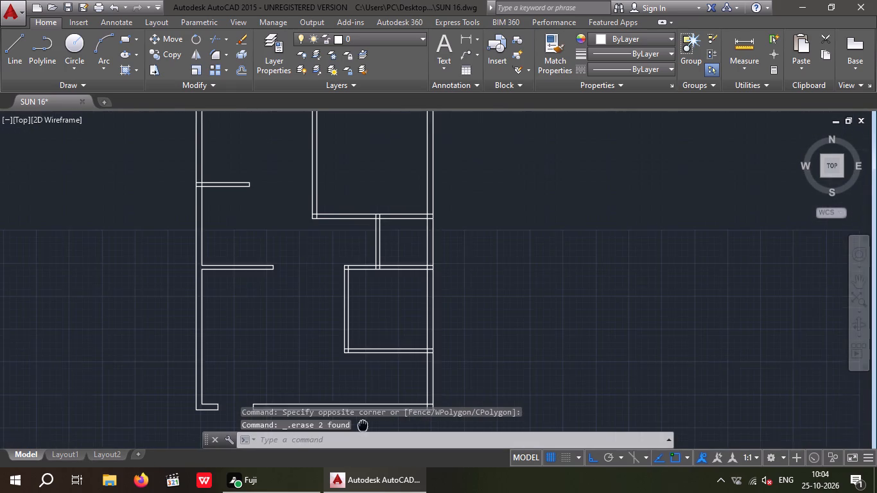
middle_drag(363, 426, 362, 426)
scroll(297, 286, down, 2)
middle_drag(296, 286, 288, 311)
middle_drag(315, 336, 283, 234)
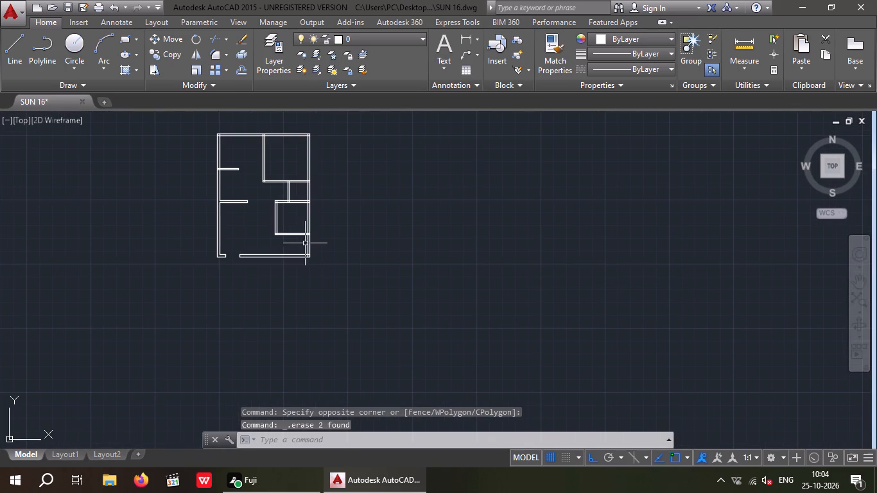
key(Escape)
key(Escape)
key(Escape)
key(t)
key(r)
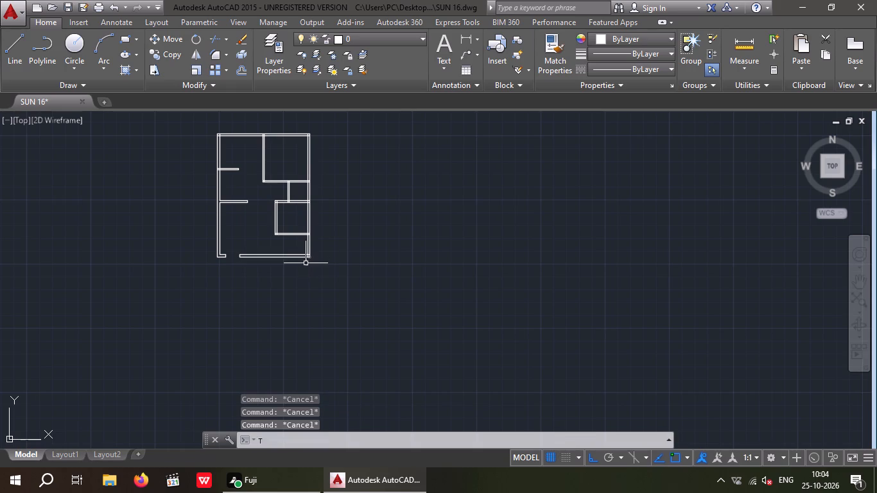
key(space)
key(space)
scroll(308, 255, up, 9)
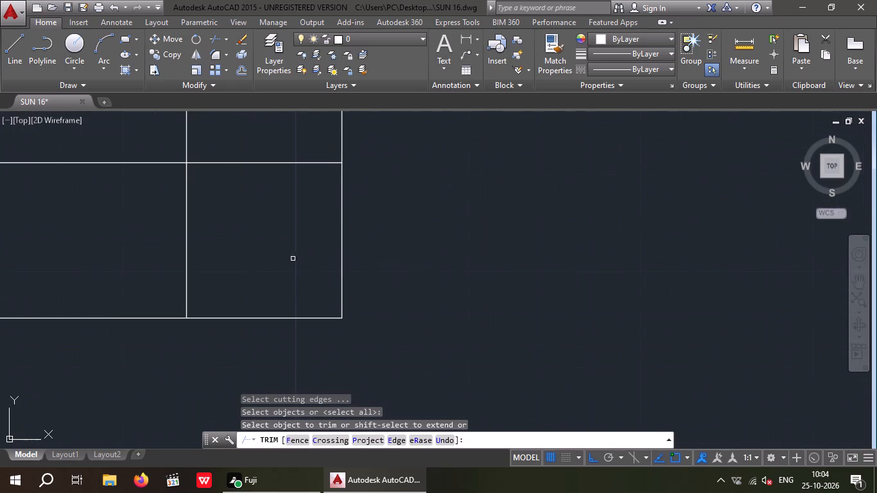
drag(290, 243, 280, 230)
click(245, 147)
drag(250, 173, 166, 248)
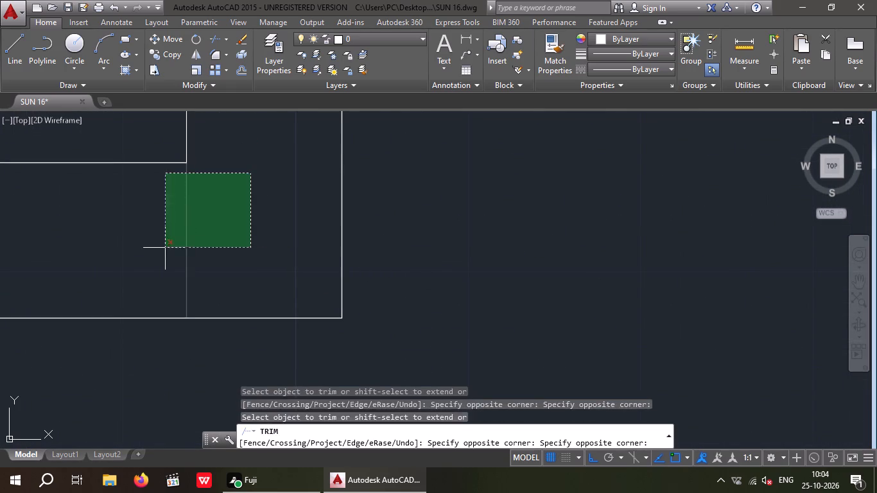
click(165, 248)
Trim the crossing lines where the lowest right-hand horizontal partition meets the right outer wall, making an open T-junction.
scroll(172, 243, down, 5)
middle_drag(191, 243, 279, 331)
scroll(277, 318, down, 1)
middle_drag(286, 362, 282, 388)
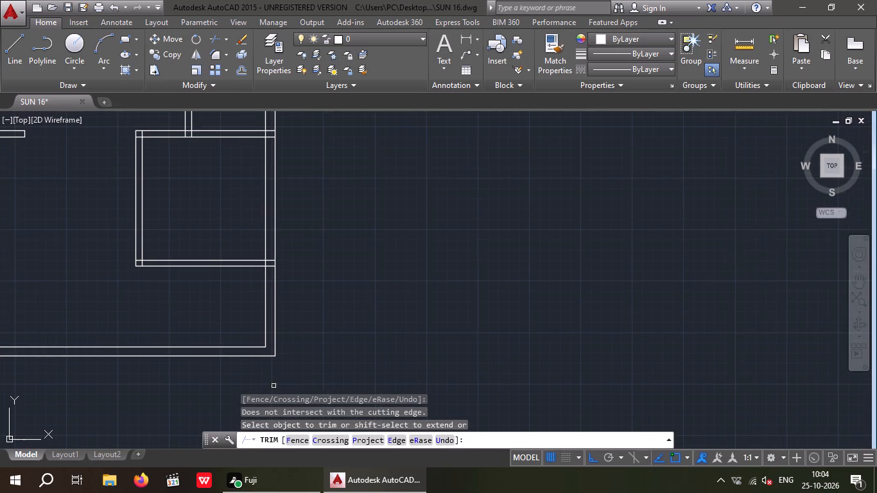
scroll(270, 263, up, 4)
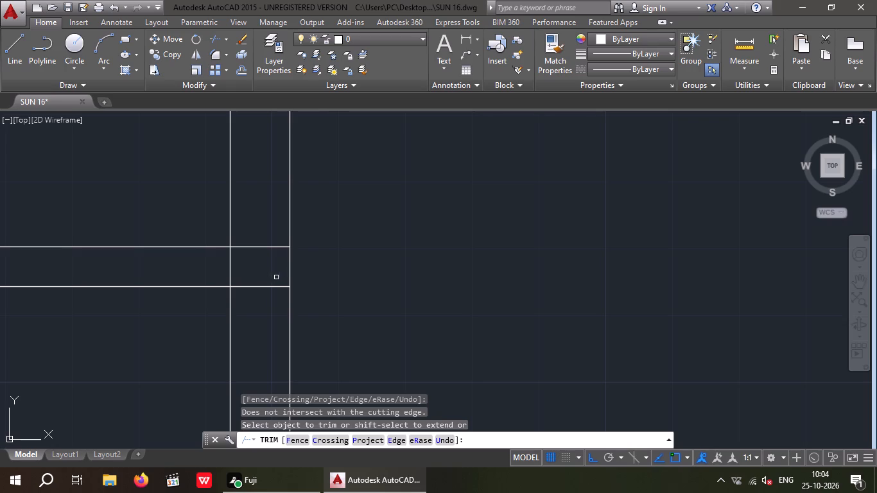
scroll(273, 284, down, 2)
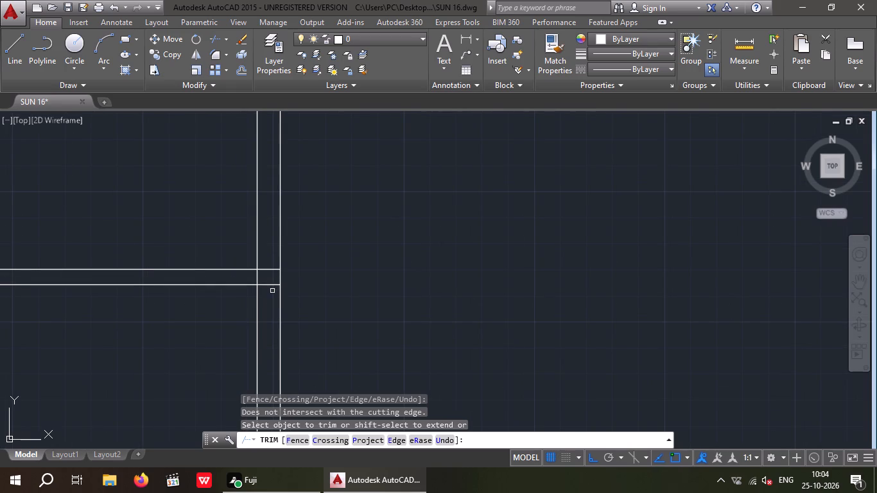
scroll(268, 286, up, 2)
click(289, 315)
click(264, 229)
drag(257, 257, 240, 266)
click(228, 268)
Trim the overlapping inner lines at the lower-left corner of the lower right-hand room.
scroll(230, 272, down, 3)
middle_drag(184, 307, 337, 327)
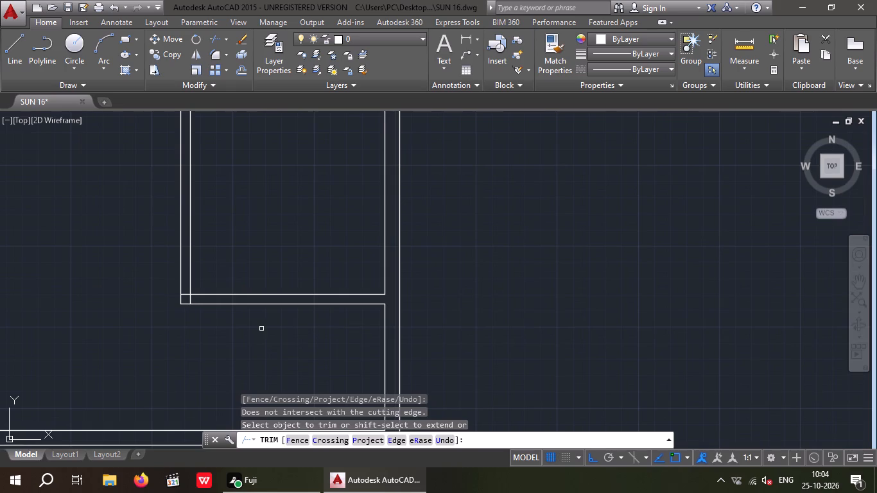
middle_drag(270, 337, 295, 374)
scroll(203, 328, up, 4)
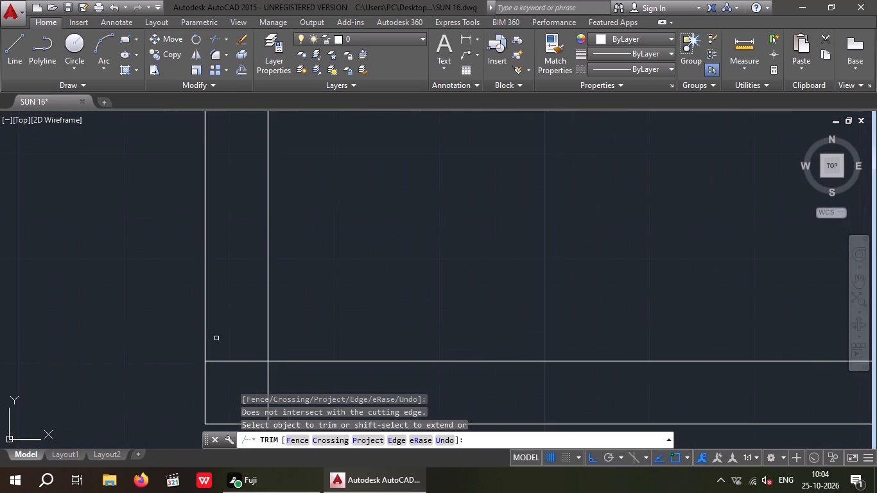
scroll(244, 347, down, 1)
middle_drag(243, 343, 295, 292)
scroll(297, 324, up, 3)
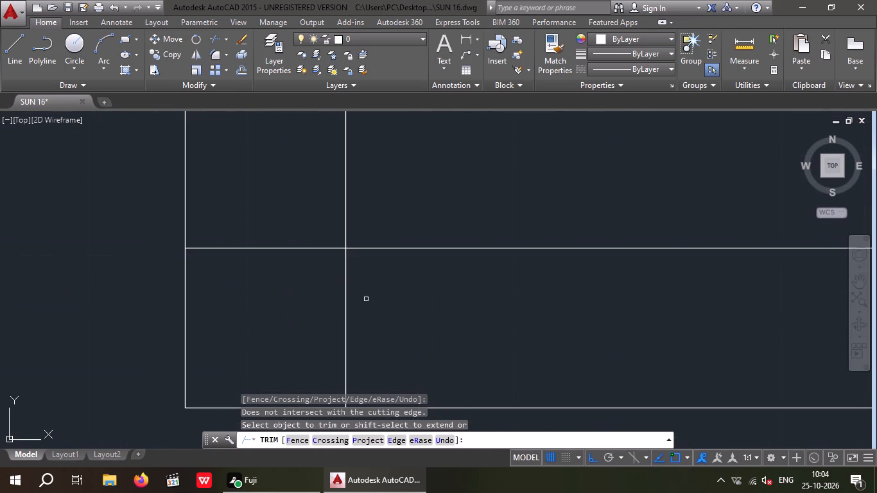
drag(367, 295, 314, 325)
click(308, 330)
drag(314, 333, 275, 297)
click(242, 229)
Trim the overlapping inner lines at the upper-left corner of the lower right-hand room.
scroll(242, 244, down, 6)
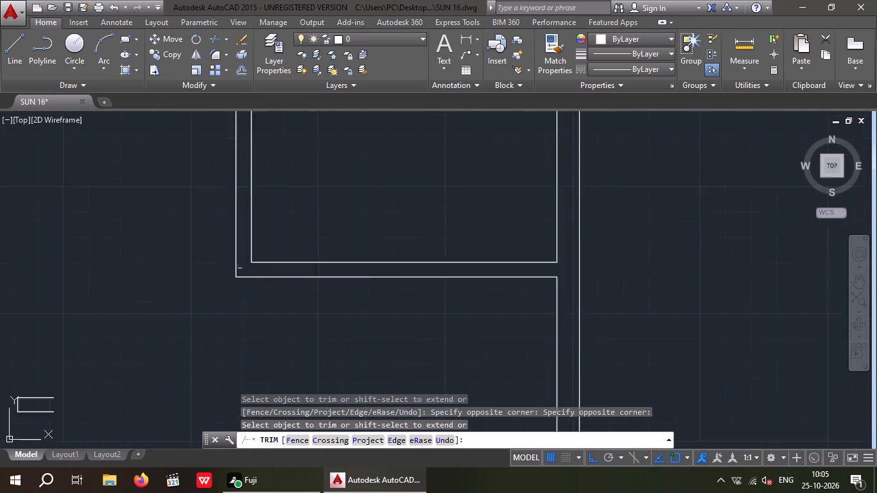
scroll(239, 266, down, 1)
middle_drag(265, 295, 243, 390)
middle_drag(295, 313, 297, 370)
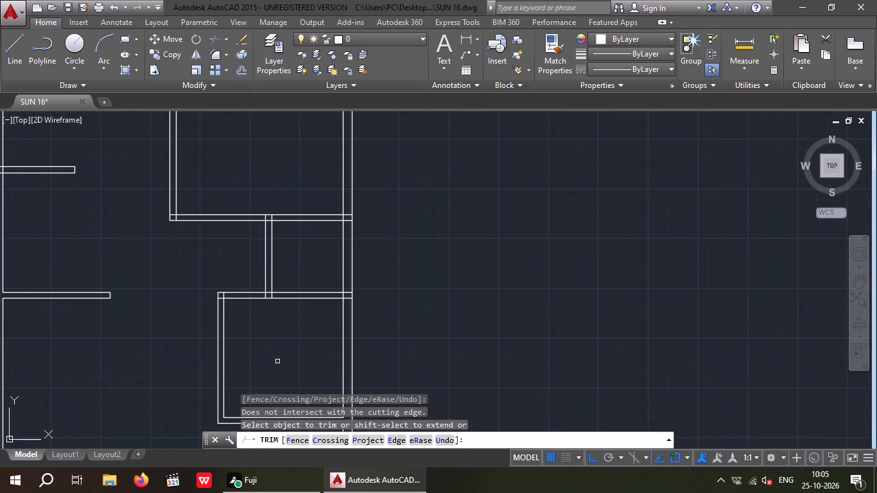
scroll(219, 297, up, 7)
drag(347, 270, 264, 320)
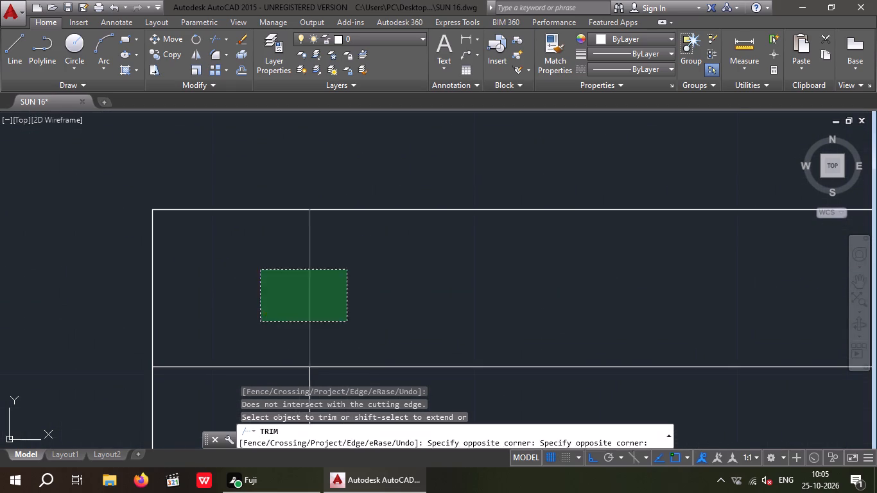
click(260, 322)
drag(249, 399, 220, 360)
click(204, 329)
click(216, 395)
Trim the crossing lines where the short vertical partition meets the top wall of the lower right-hand room, making an open T-junction.
scroll(206, 328, down, 3)
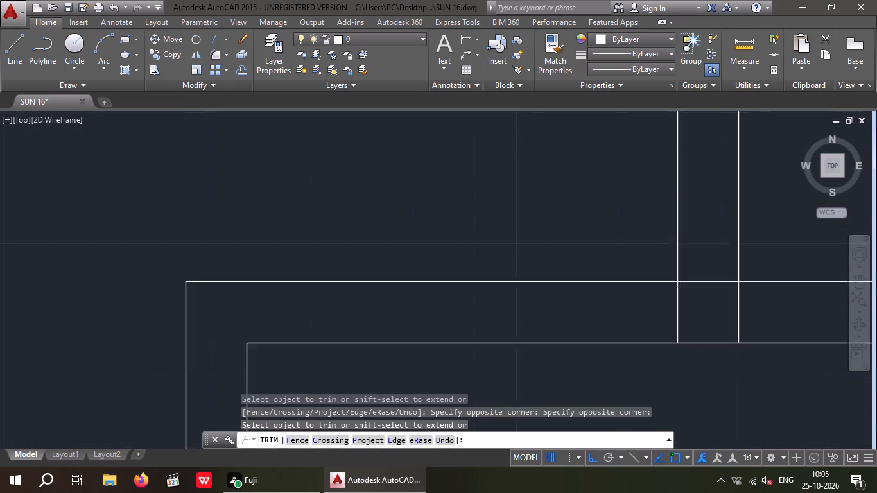
scroll(206, 328, down, 3)
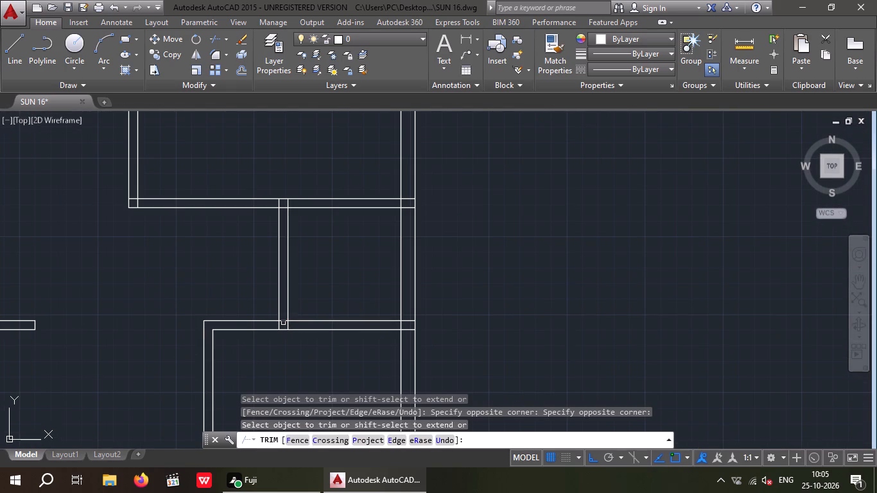
scroll(283, 323, up, 5)
middle_drag(300, 339, 313, 260)
drag(367, 274, 241, 307)
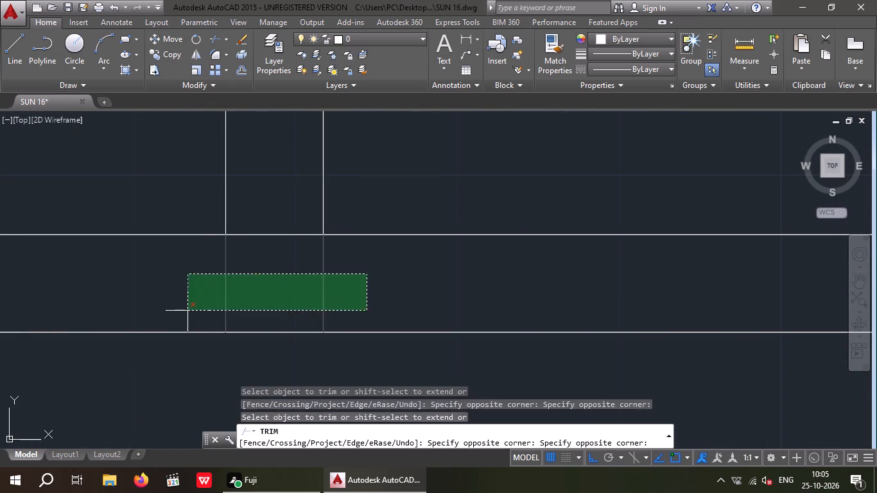
click(187, 311)
drag(311, 290, 279, 266)
click(259, 188)
Trim the crossing lines where the lower right-hand room's top wall meets the right outer wall, making an open T-junction.
scroll(255, 216, down, 6)
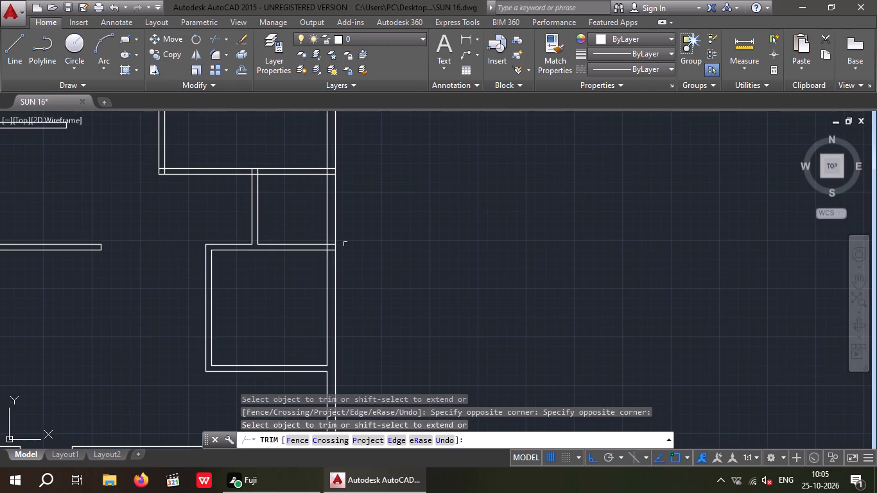
scroll(327, 248, up, 5)
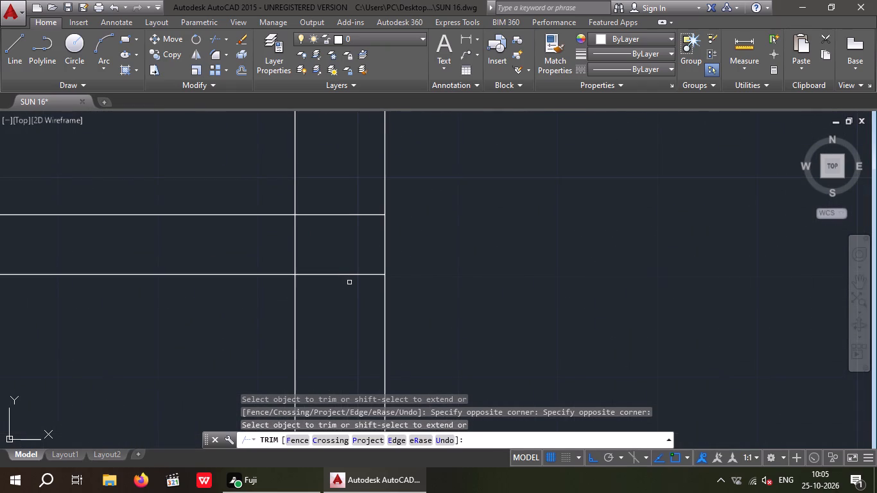
drag(357, 290, 340, 265)
click(327, 202)
drag(364, 216, 254, 260)
click(254, 260)
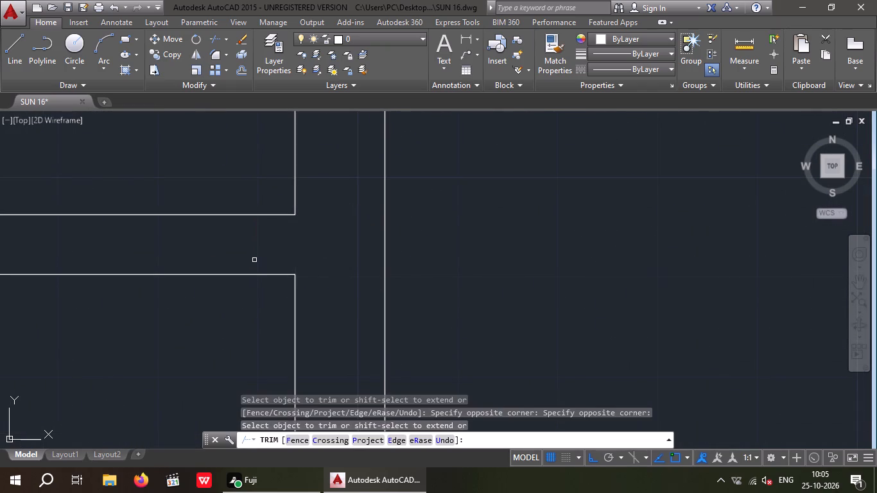
Trim the crossing lines where the upper right-hand room's bottom wall meets the right outer wall, making an open T-junction.
scroll(254, 260, down, 6)
middle_drag(232, 246, 243, 336)
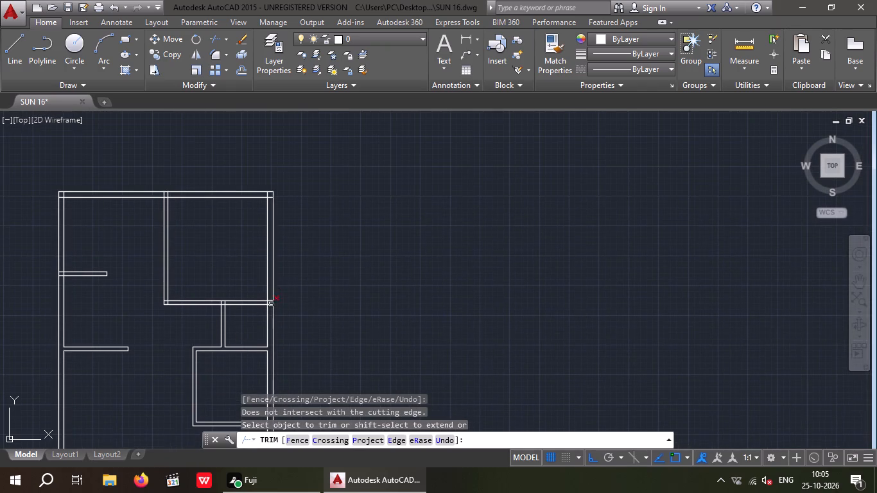
scroll(270, 308, up, 8)
middle_drag(272, 313, 279, 340)
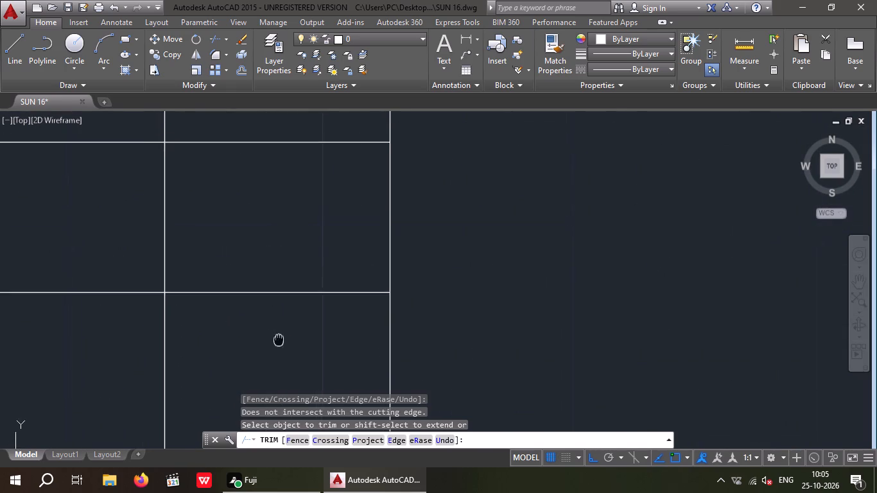
middle_drag(279, 340, 282, 354)
drag(328, 316, 295, 306)
click(257, 151)
drag(256, 178, 211, 220)
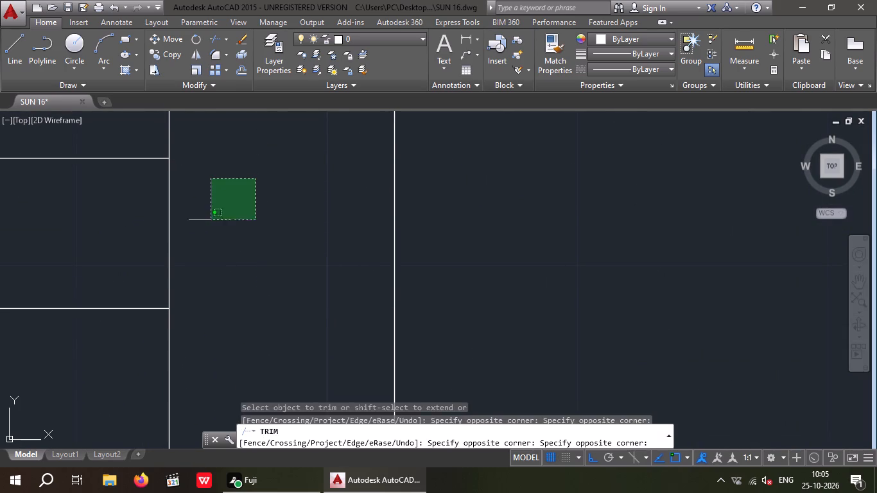
drag(211, 220, 86, 248)
click(86, 248)
scroll(99, 251, down, 5)
middle_drag(123, 273, 411, 272)
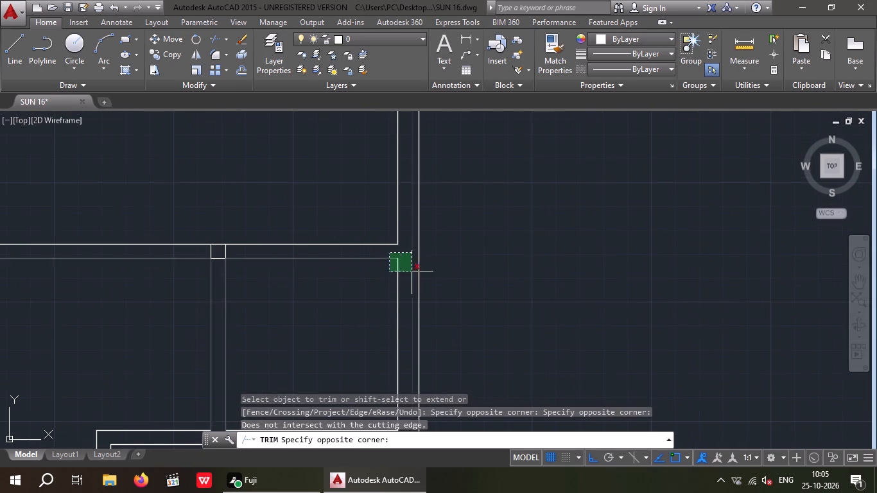
scroll(374, 258, up, 3)
click(379, 243)
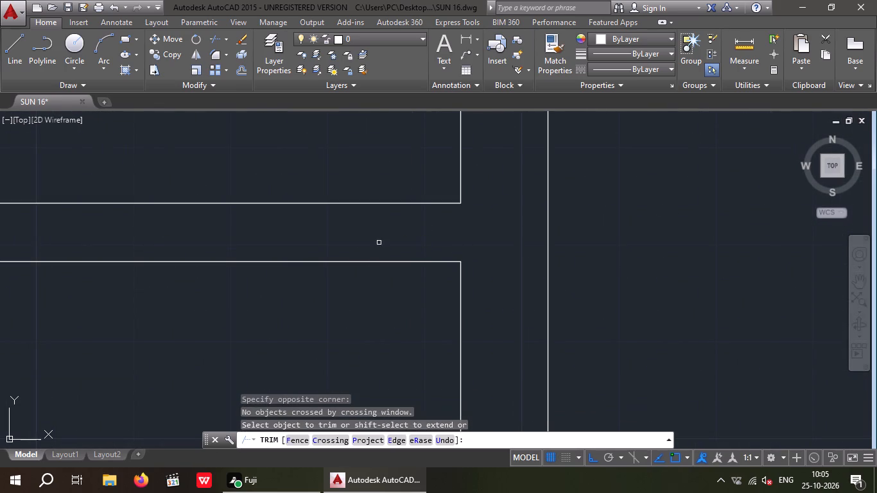
Trim the crossing lines where the short vertical partition meets the upper right-hand room's bottom wall, making an open T-junction.
scroll(332, 249, down, 2)
middle_drag(333, 249, 495, 264)
scroll(250, 267, up, 4)
drag(421, 204, 239, 224)
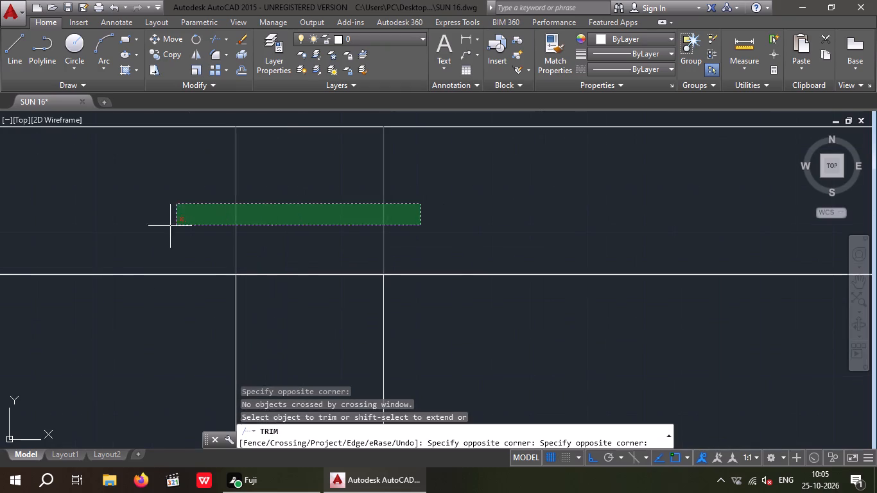
drag(141, 230, 151, 237)
drag(291, 307, 272, 280)
click(252, 212)
Trim the overlapping inner lines at the lower-left corner of the upper right-hand room.
scroll(254, 221, down, 6)
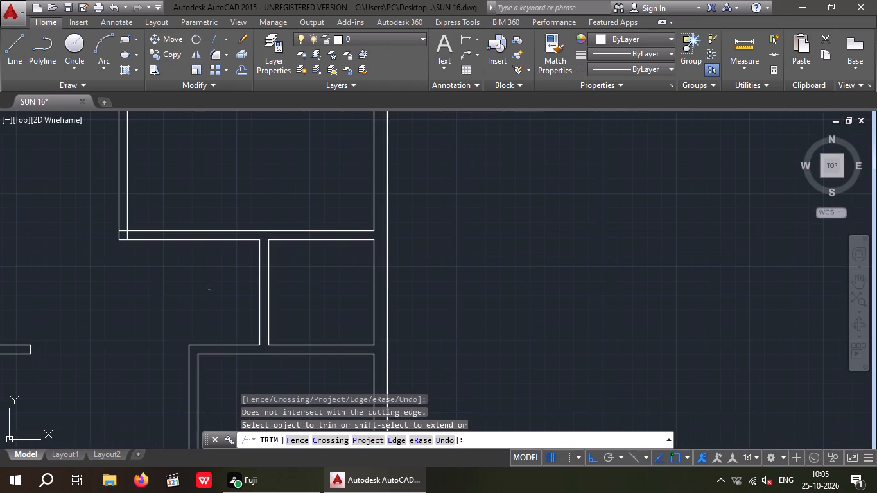
middle_drag(252, 320, 386, 324)
middle_drag(283, 329, 334, 369)
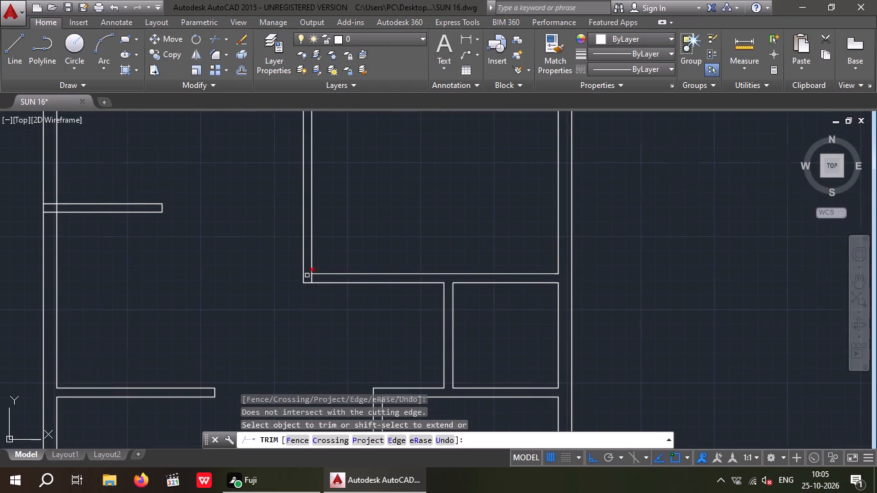
scroll(307, 275, up, 5)
drag(365, 277, 283, 309)
click(268, 315)
drag(306, 299, 293, 279)
click(274, 201)
Trim the crossing lines where the upper short horizontal partition meets the left outer wall, making an open T-junction.
scroll(268, 235, down, 6)
middle_drag(258, 325, 284, 354)
middle_drag(359, 356, 365, 356)
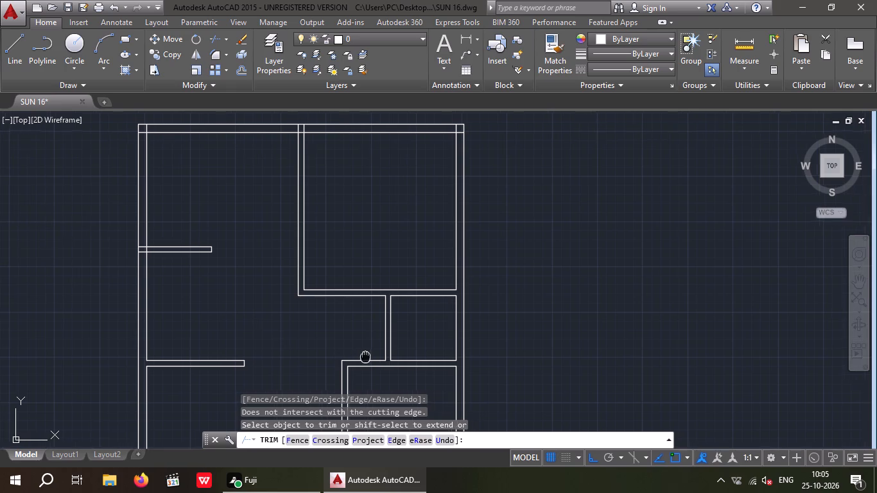
middle_drag(365, 356, 367, 357)
middle_drag(253, 318, 410, 343)
scroll(303, 273, up, 4)
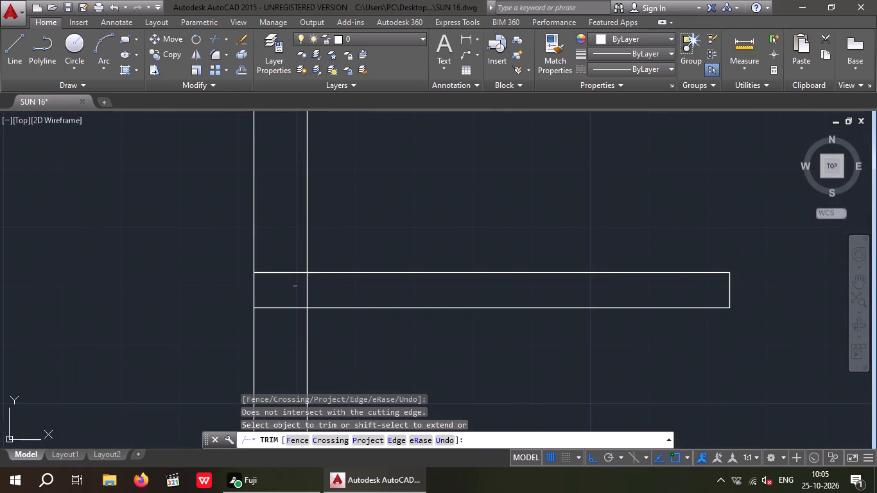
scroll(274, 287, up, 2)
drag(325, 368, 286, 331)
click(264, 242)
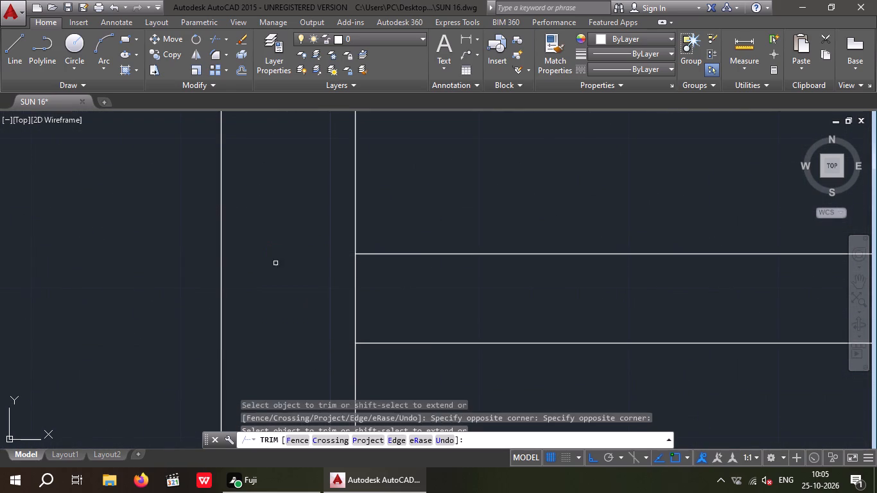
drag(389, 263, 286, 320)
click(284, 322)
Trim the overlapping inner wall lines at the upper-left corner of the outer walls.
scroll(285, 320, down, 6)
middle_drag(347, 268, 364, 404)
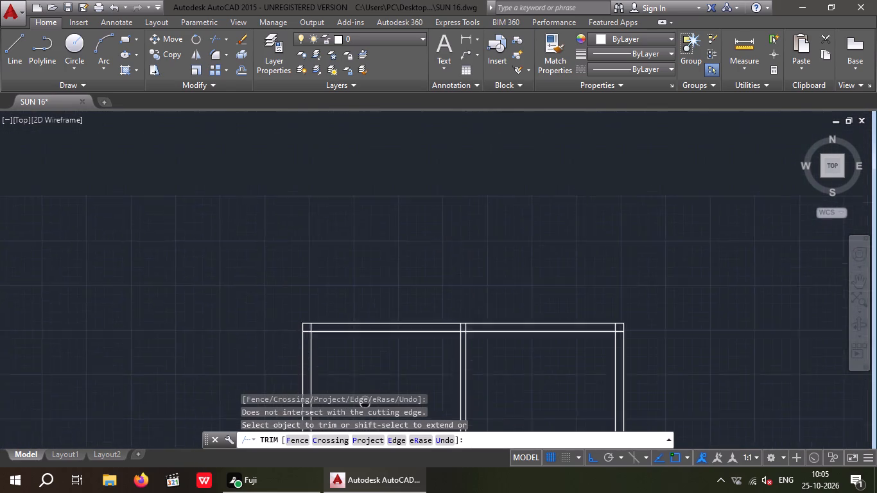
middle_drag(364, 404, 361, 406)
scroll(296, 339, up, 5)
middle_drag(327, 357, 325, 286)
scroll(325, 285, up, 4)
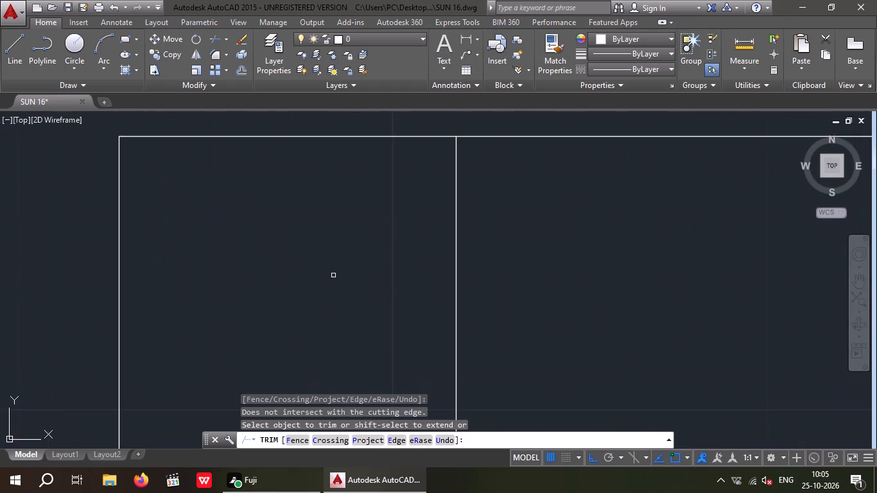
scroll(352, 279, down, 3)
drag(409, 281, 336, 306)
click(336, 306)
drag(334, 344, 320, 320)
click(310, 288)
Trim the crossing lines where the long vertical partition meets the top outer wall, making an open T-junction.
scroll(310, 288, down, 6)
middle_drag(392, 316, 279, 363)
scroll(299, 340, up, 6)
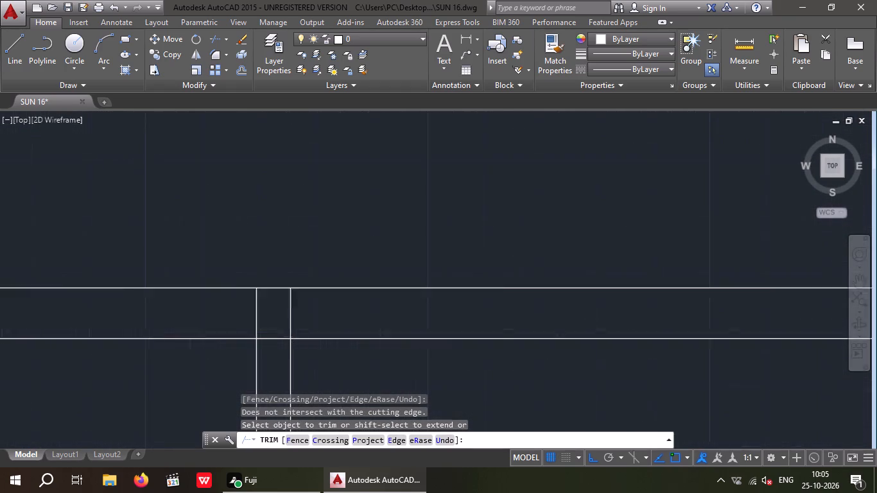
scroll(266, 331, up, 3)
drag(259, 382, 209, 334)
click(197, 318)
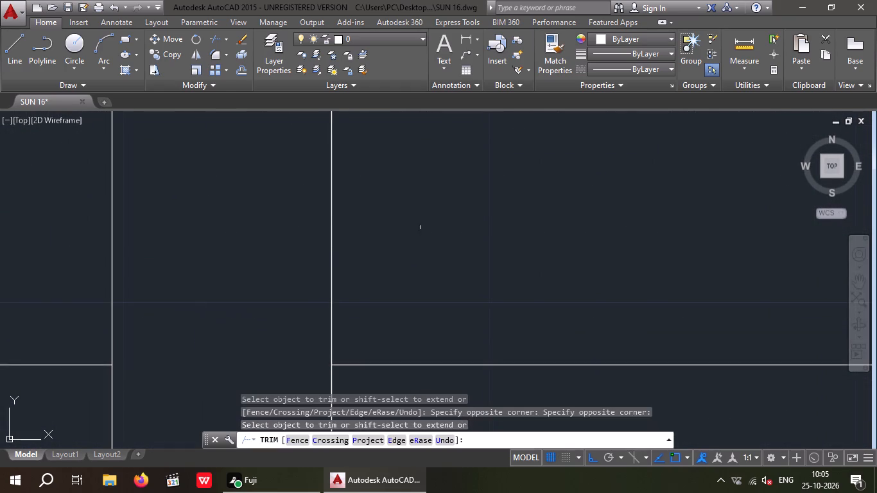
drag(422, 220, 179, 263)
drag(0, 267, 6, 269)
Trim the overlapping inner wall lines at the upper-right corner of the outer walls.
scroll(143, 245, down, 6)
middle_drag(399, 286, 76, 278)
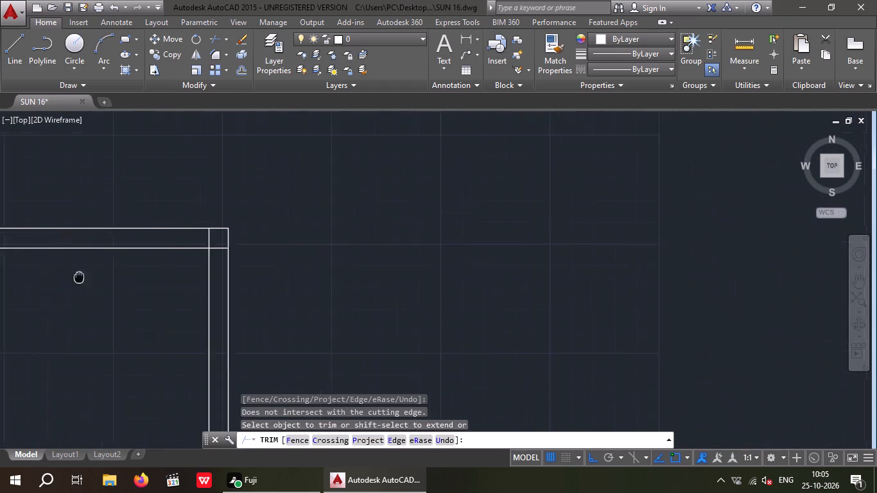
middle_drag(76, 278, 79, 277)
scroll(214, 245, up, 5)
drag(232, 302, 195, 257)
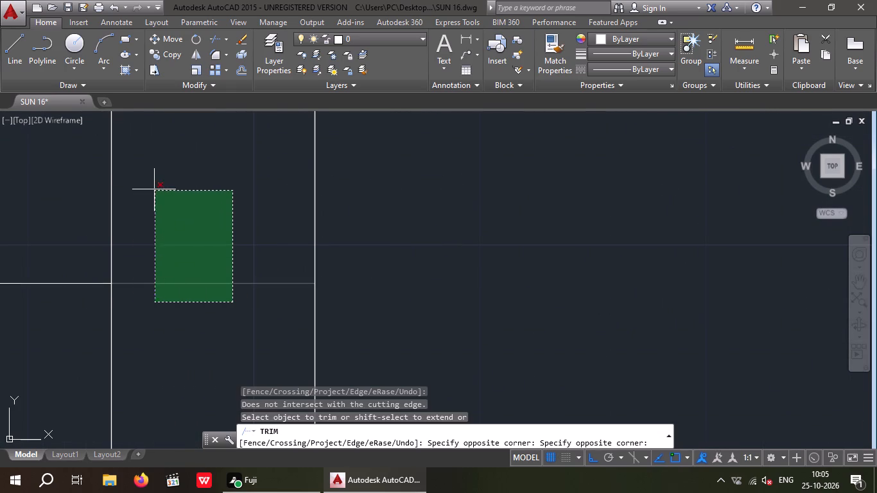
click(145, 174)
drag(148, 150, 76, 191)
click(75, 191)
scroll(89, 193, down, 6)
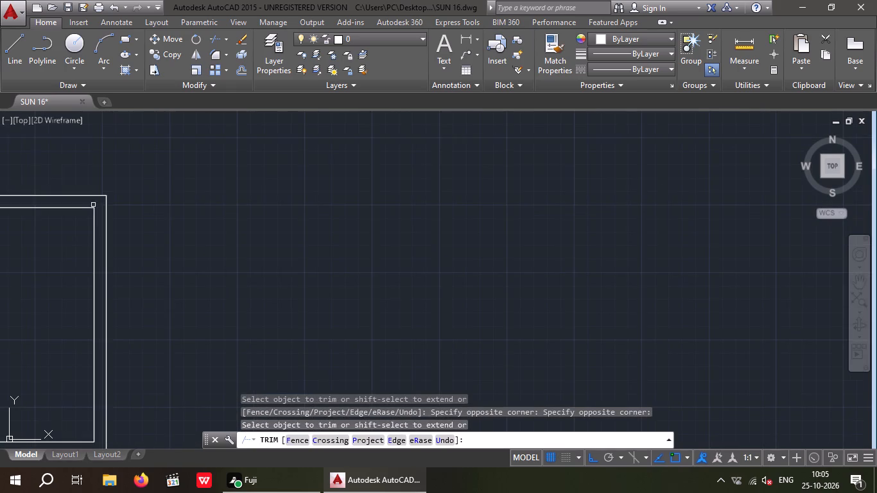
middle_drag(74, 259, 309, 237)
scroll(282, 243, down, 3)
middle_drag(254, 268, 313, 194)
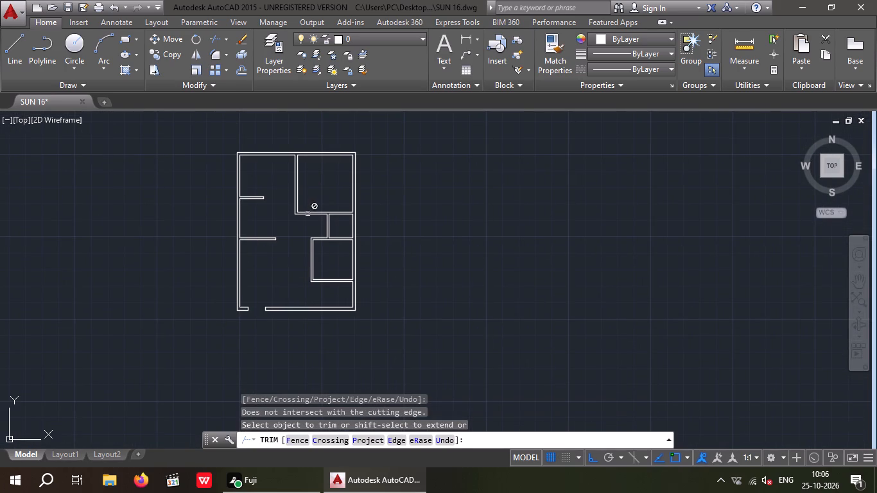
key(Escape)
key(Escape)
key(Escape)
Offset the inner left and top wall lines of the upper-left room by 2'6" into the room.
key(o)
key(Return)
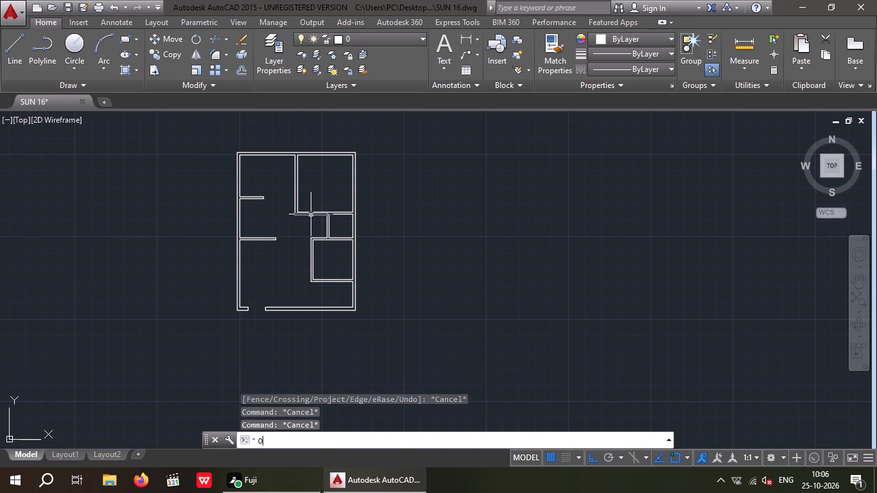
text(2'6)
key(shift+quotedbl)
key(Return)
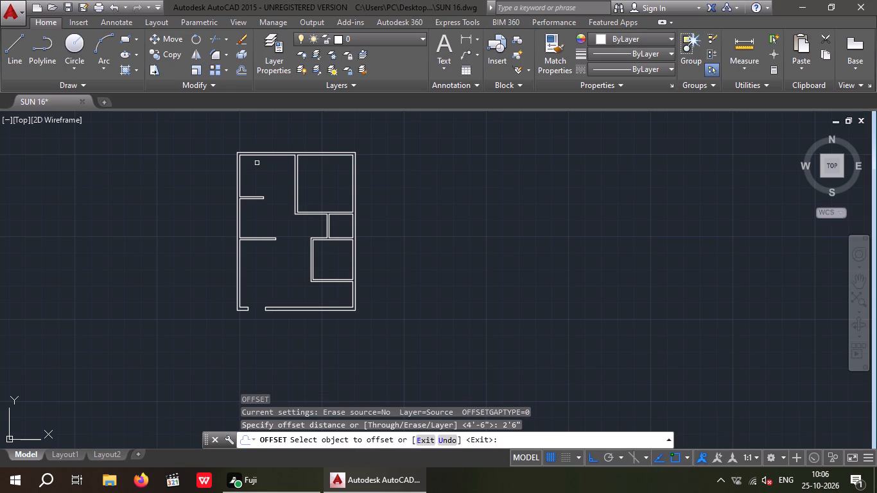
scroll(241, 171, up, 3)
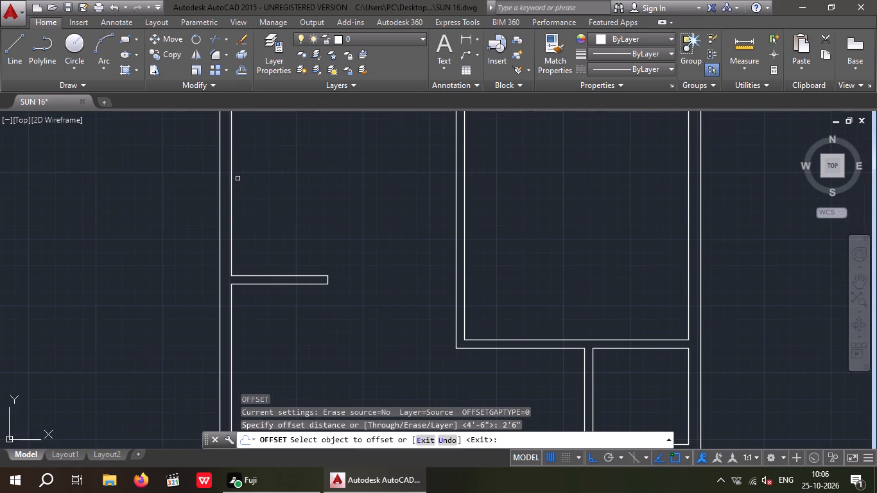
click(230, 188)
click(277, 180)
middle_drag(288, 195, 293, 238)
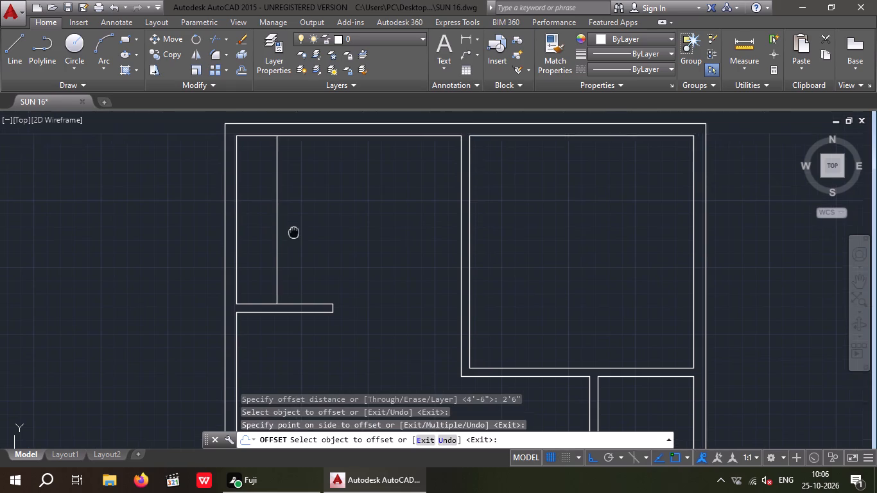
middle_drag(293, 238, 292, 279)
click(329, 190)
click(327, 223)
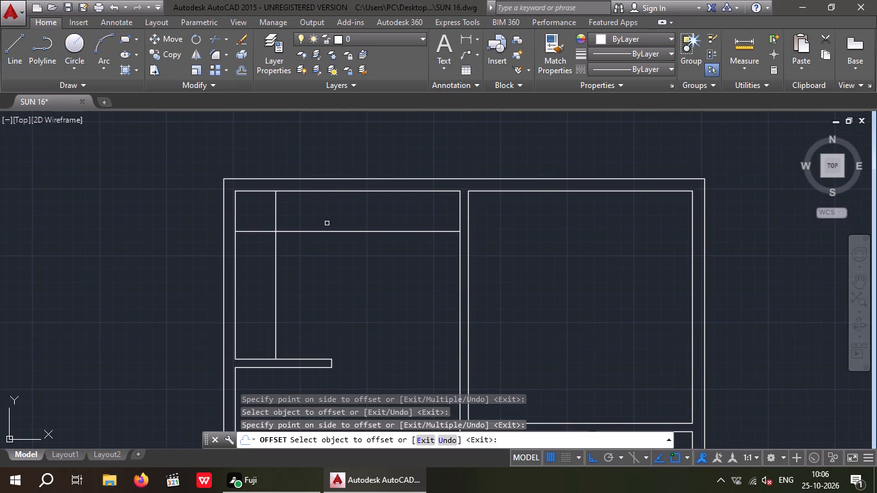
key(Escape)
key(Escape)
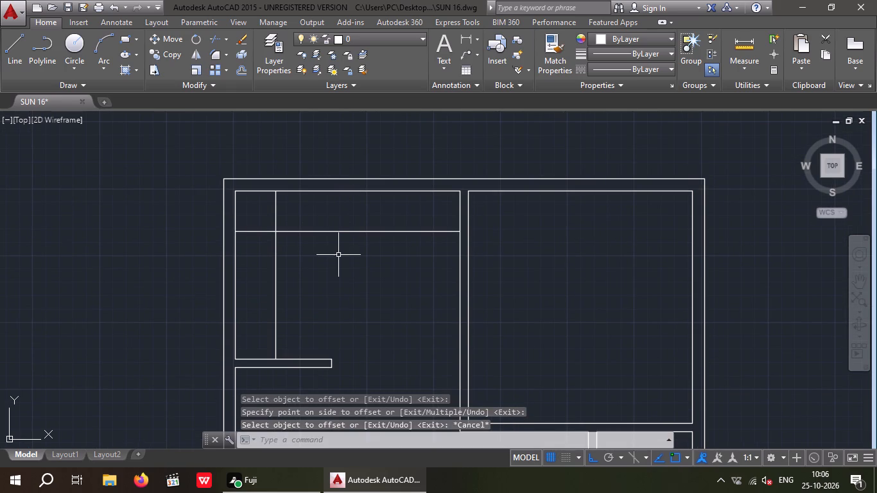
Trim the two offset lines beyond their crossing in the upper-left room, leaving an L-shaped counter outline.
scroll(268, 214, up, 2)
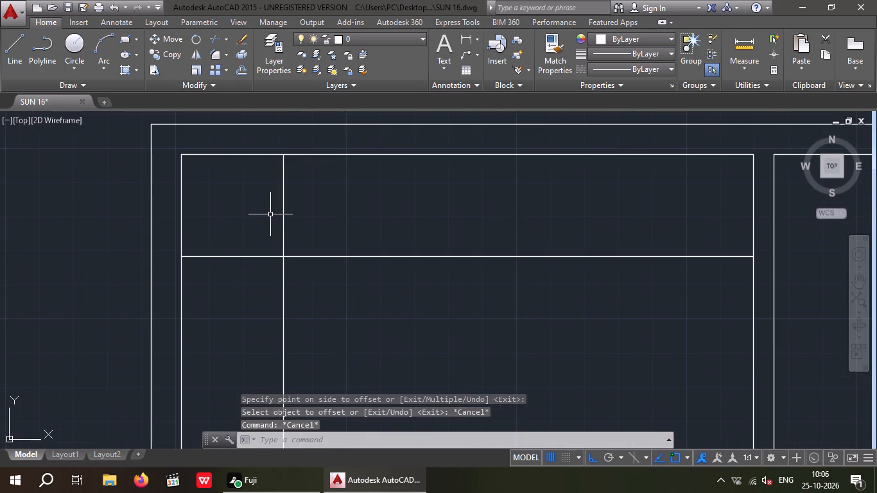
text(TR)
key(space)
key(space)
drag(314, 196, 310, 206)
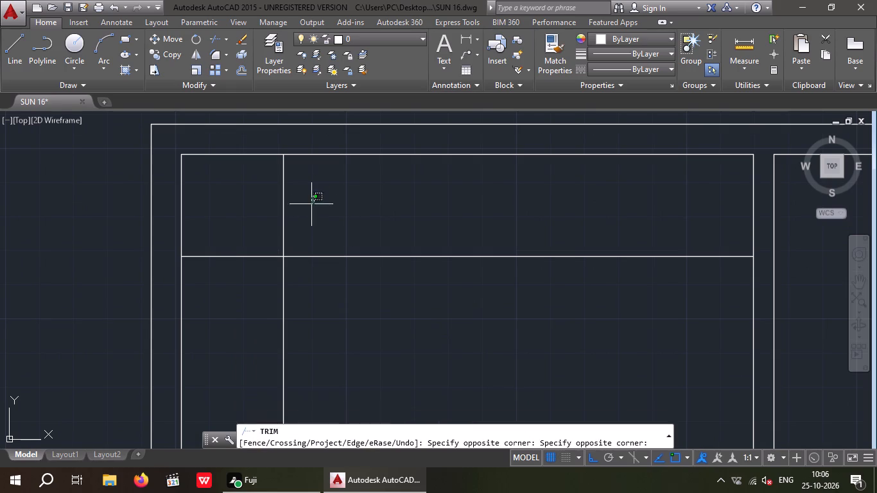
drag(310, 206, 270, 228)
click(256, 230)
drag(254, 286, 221, 247)
click(217, 229)
scroll(220, 238, down, 4)
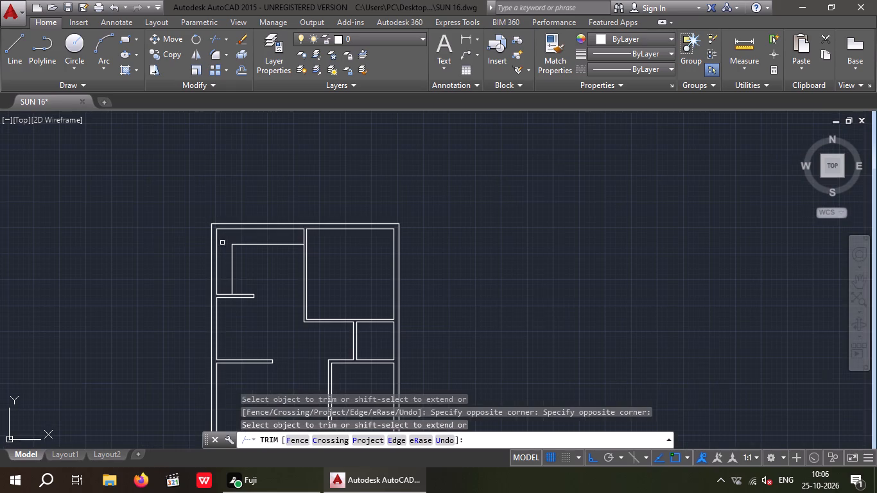
middle_drag(256, 275, 334, 251)
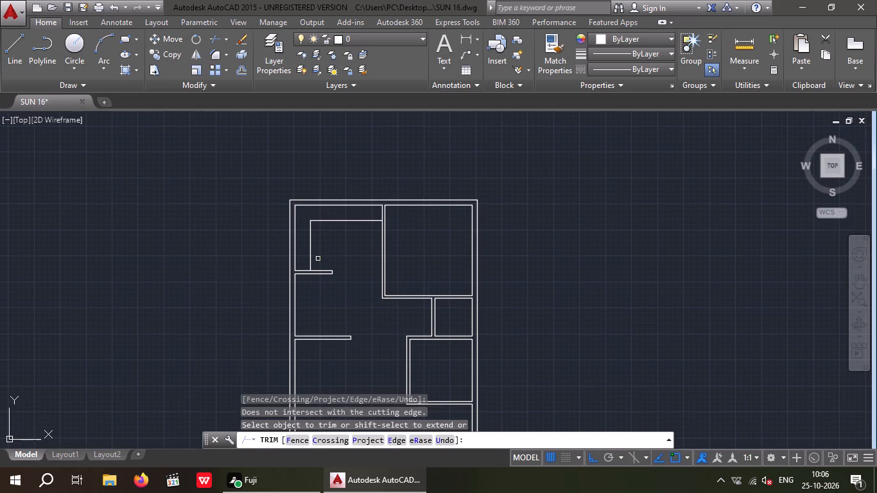
key(Escape)
key(Escape)
Extend the small right-hand room's bottom wall line across the foot of the short vertical partition to its far face.
middle_drag(307, 263, 330, 210)
scroll(319, 230, down, 1)
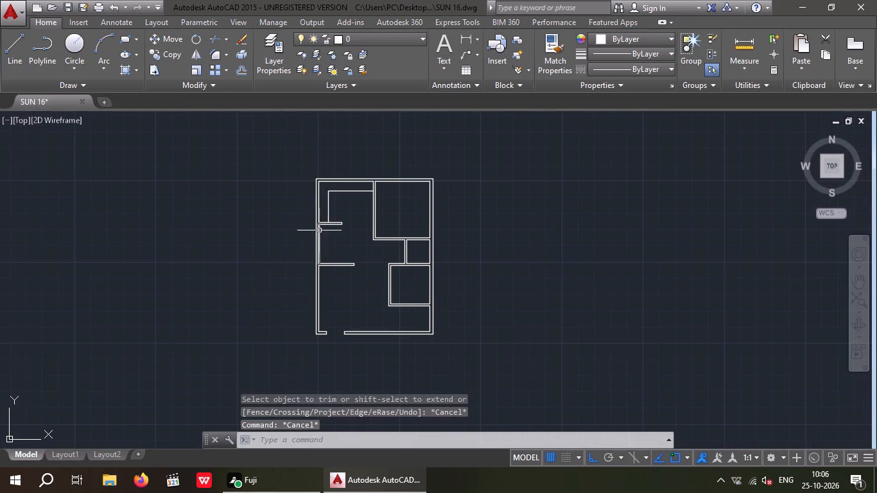
middle_drag(340, 263, 332, 235)
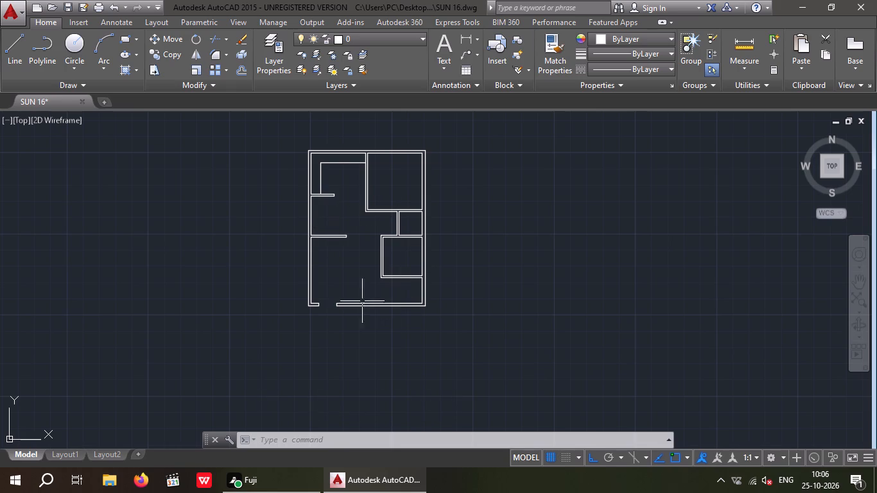
scroll(413, 221, up, 3)
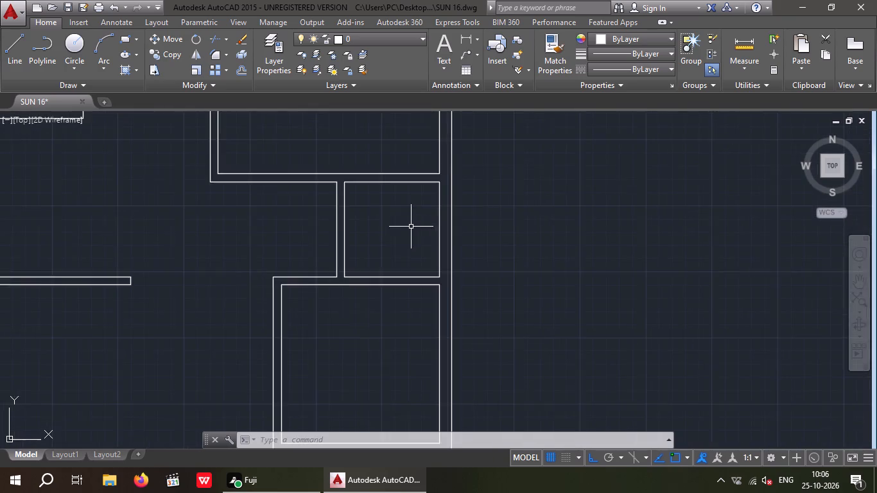
middle_drag(400, 235, 363, 270)
key(Escape)
key(Escape)
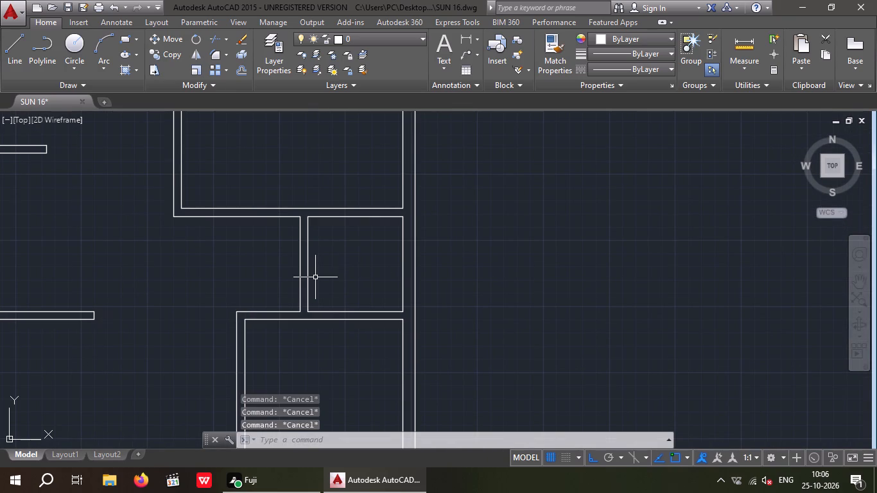
key(e)
key(x)
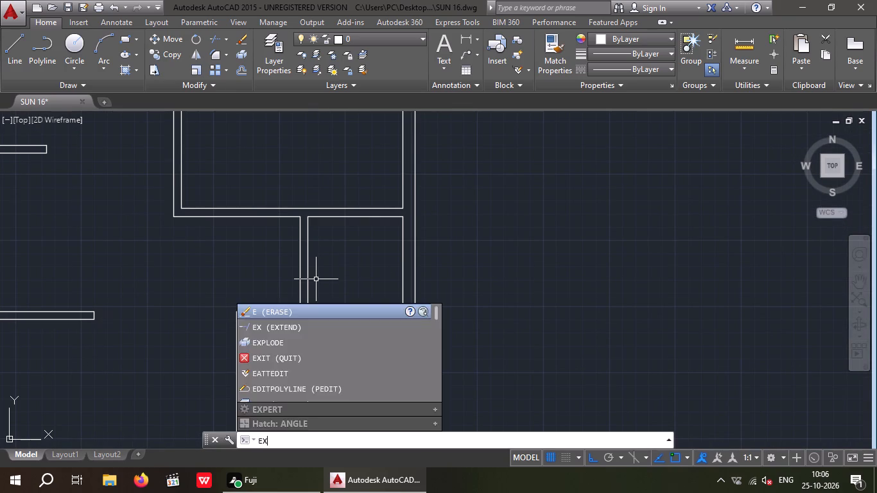
key(space)
key(space)
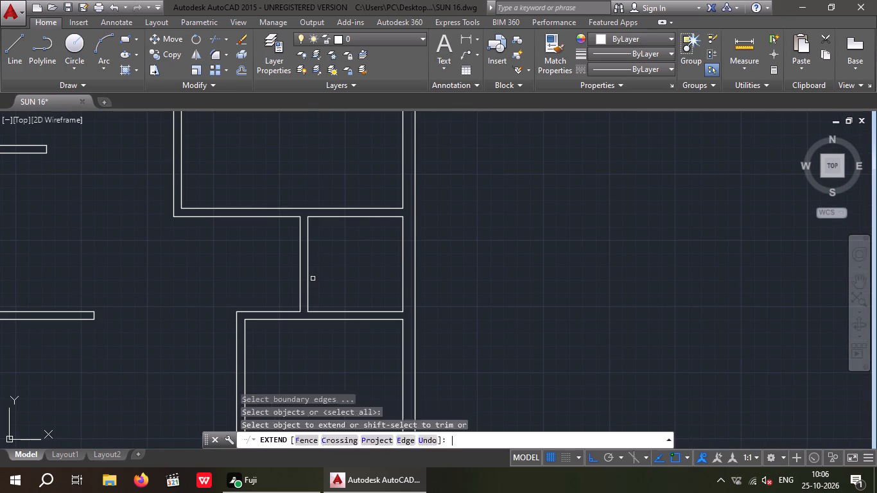
scroll(300, 302, up, 2)
scroll(300, 302, down, 1)
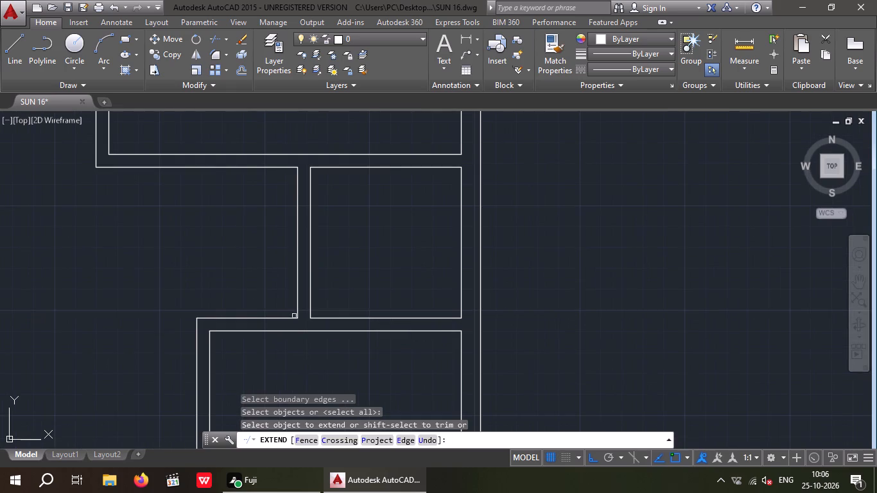
click(321, 318)
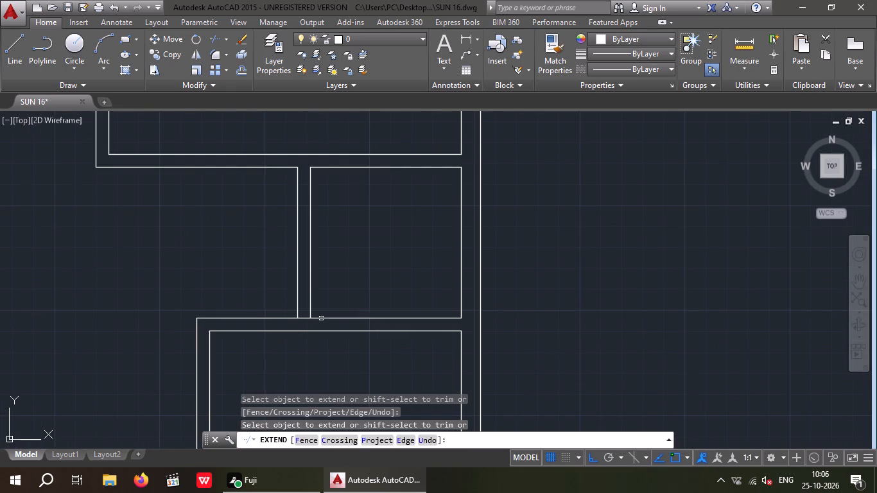
key(Escape)
key(Escape)
key(Escape)
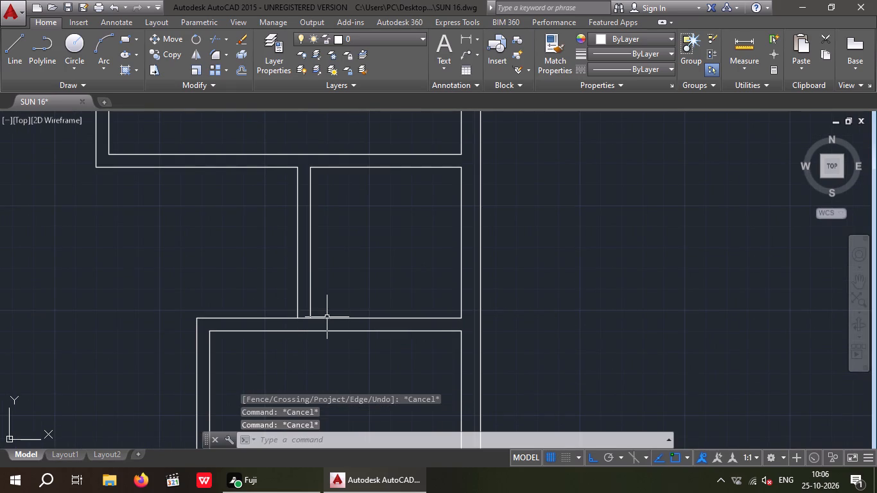
Offset the small right-hand room's bottom wall line 6" up into the room.
key(o)
key(Return)
key(6)
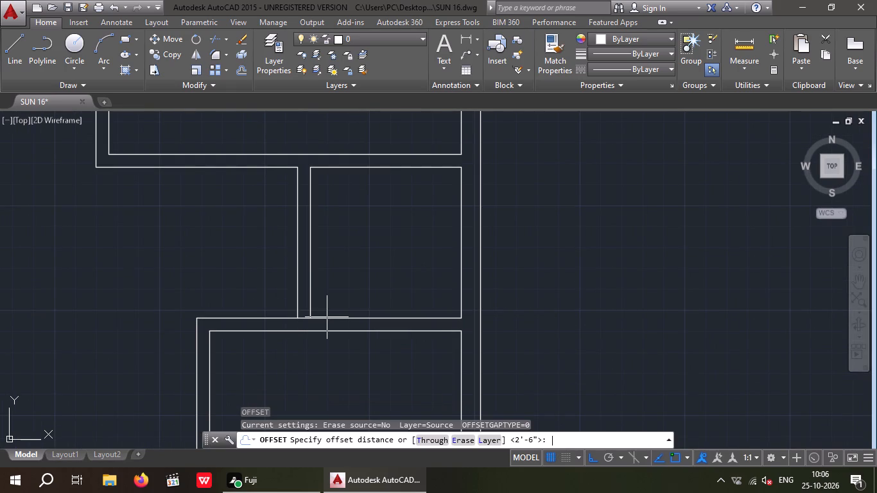
key(shift+quotedbl)
key(Return)
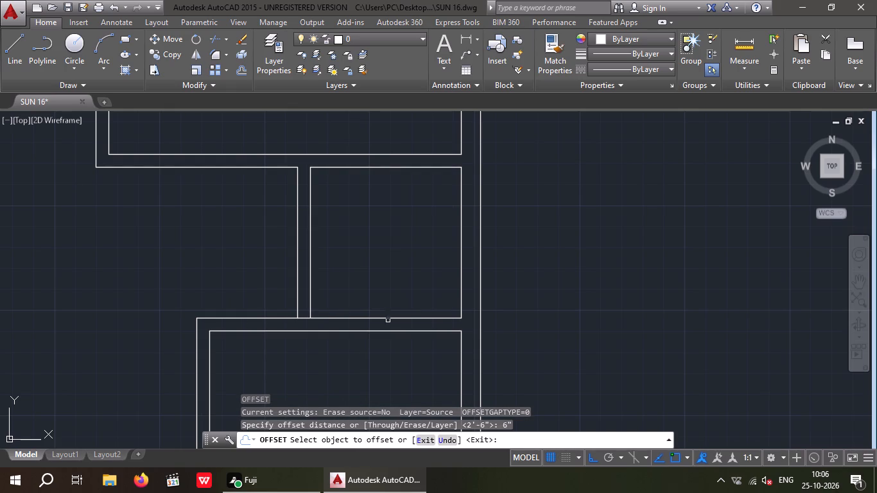
drag(365, 318, 363, 309)
click(353, 266)
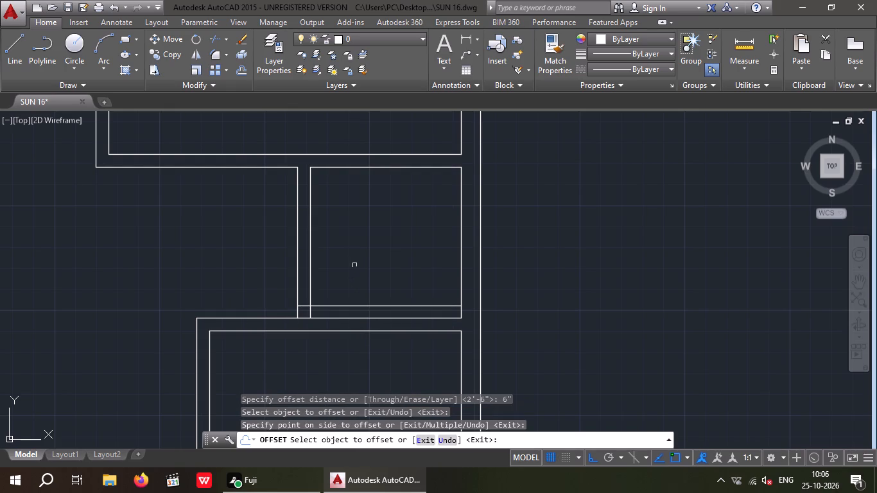
key(Escape)
key(Escape)
key(Escape)
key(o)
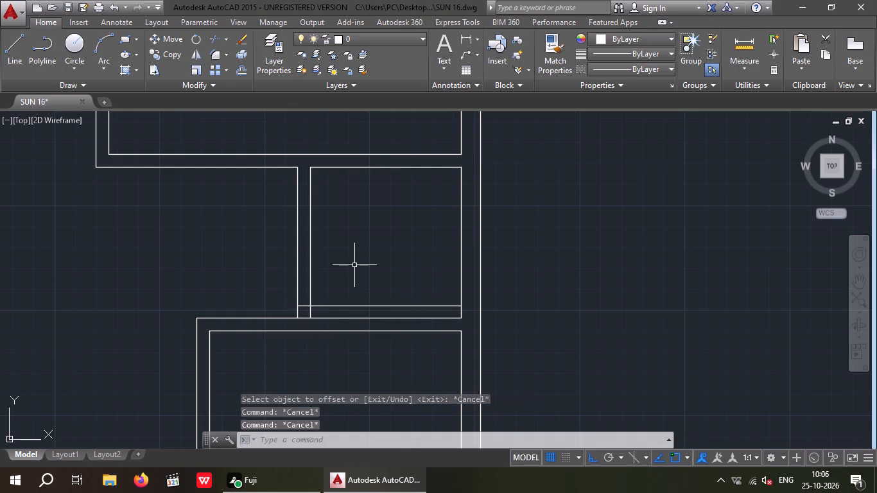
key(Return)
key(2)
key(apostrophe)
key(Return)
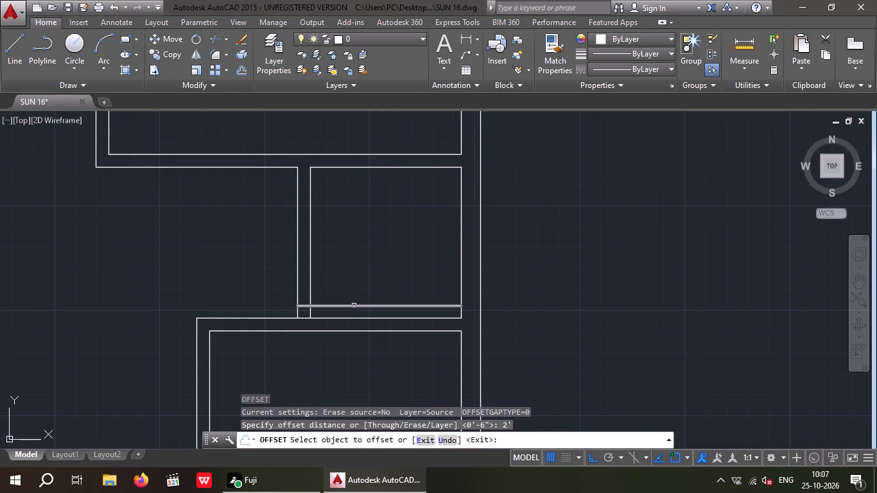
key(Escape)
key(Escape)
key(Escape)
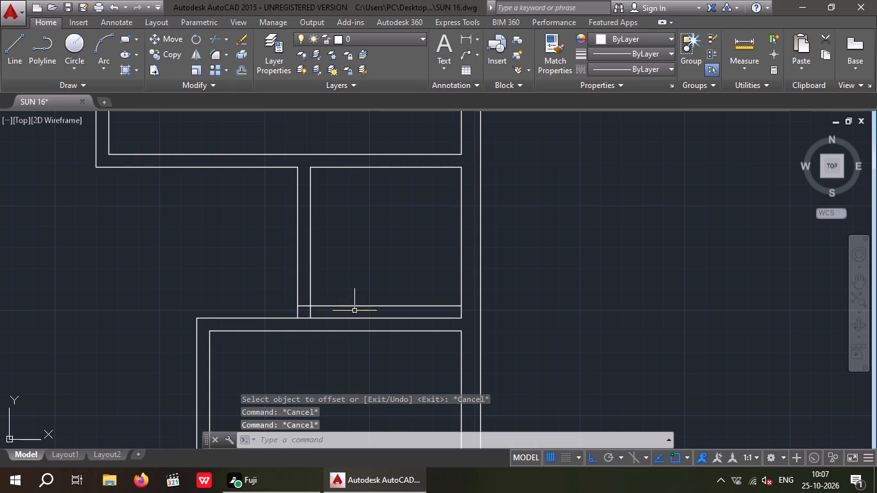
Offset the line 6" above the small right-hand room's bottom wall by 2'6" up into the room.
key(o)
key(Return)
text(2')
key(6)
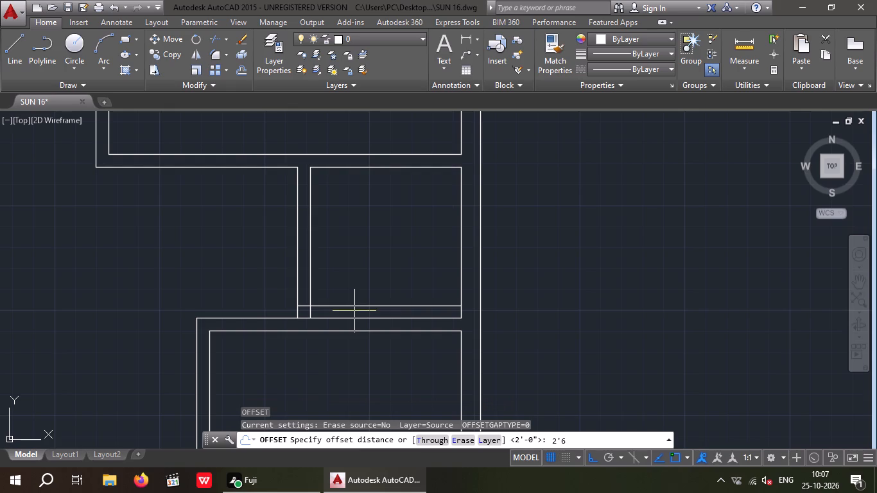
key(shift+quotedbl)
key(Return)
drag(358, 306, 362, 275)
click(365, 262)
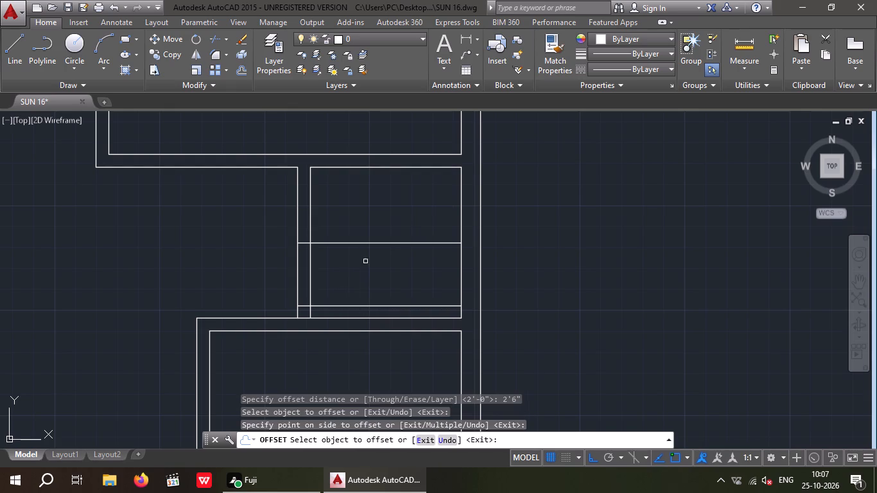
key(Escape)
key(Escape)
key(Escape)
Trim the two offset lines inside the small room and the short partition's faces between them, cutting a 2'6" opening.
key(t)
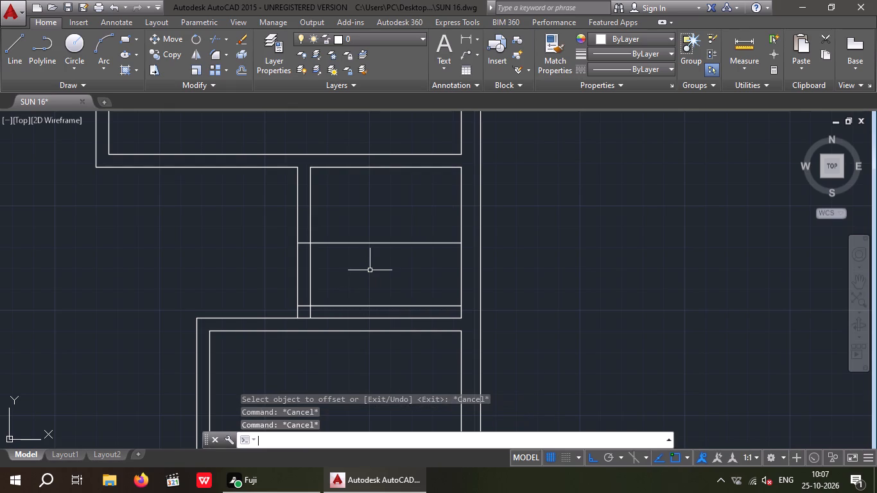
key(r)
key(space)
key(space)
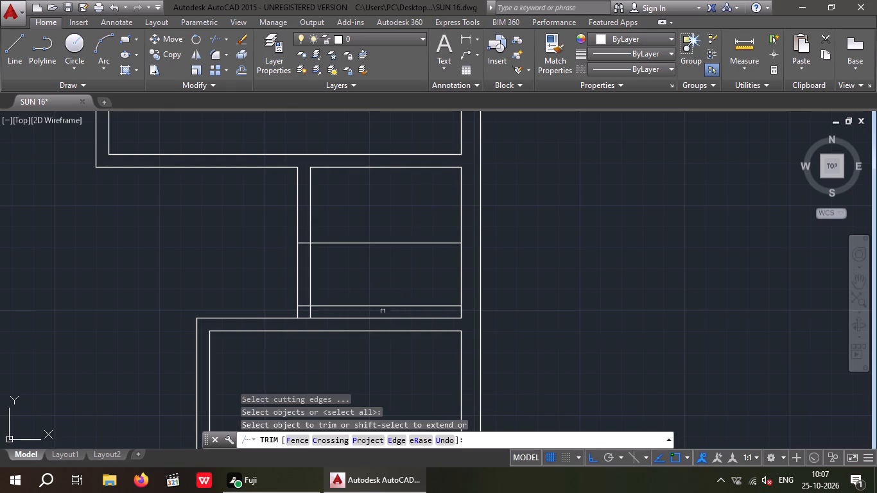
drag(384, 311, 373, 306)
click(342, 233)
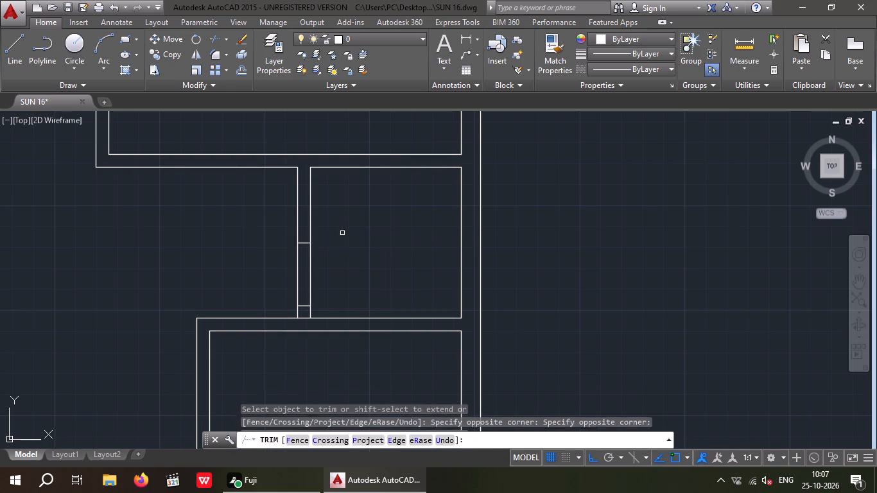
drag(347, 263, 310, 297)
click(283, 295)
Trim the wall line crossing the foot of the 6" partition stub below the opening.
scroll(308, 331, up, 3)
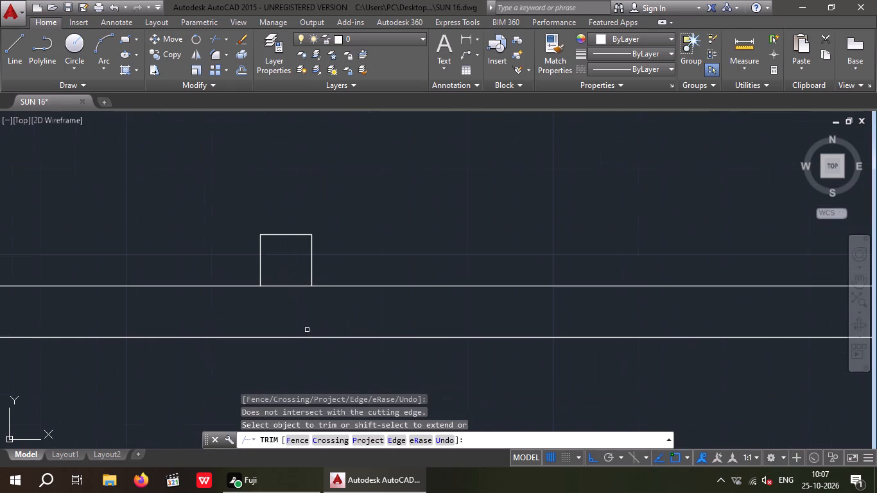
drag(300, 310, 293, 302)
click(281, 272)
scroll(281, 273, down, 5)
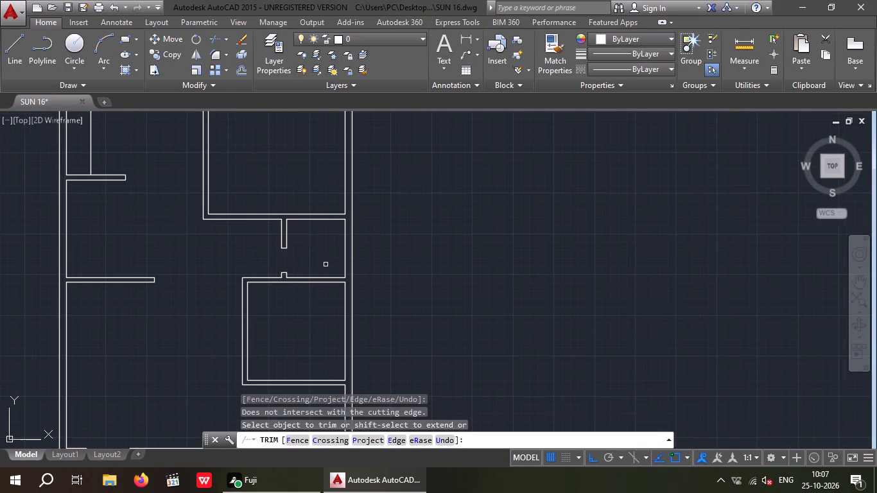
middle_drag(338, 273, 359, 275)
middle_drag(345, 256, 359, 284)
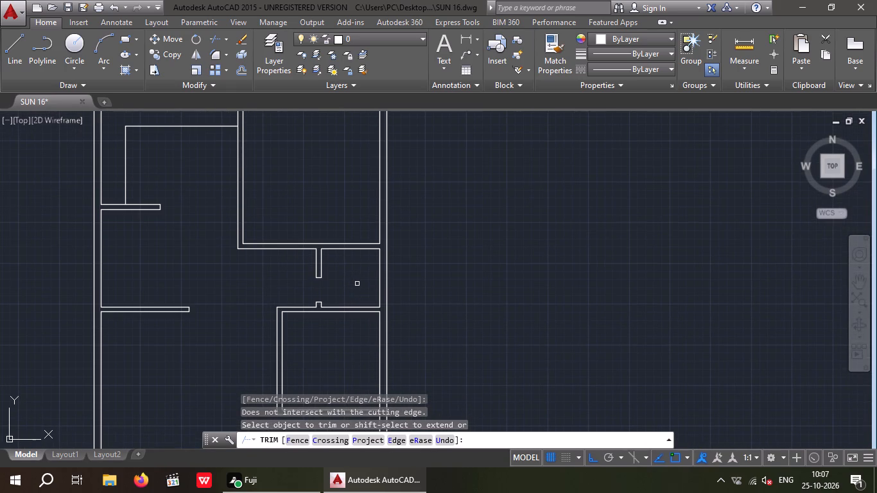
key(Escape)
key(Escape)
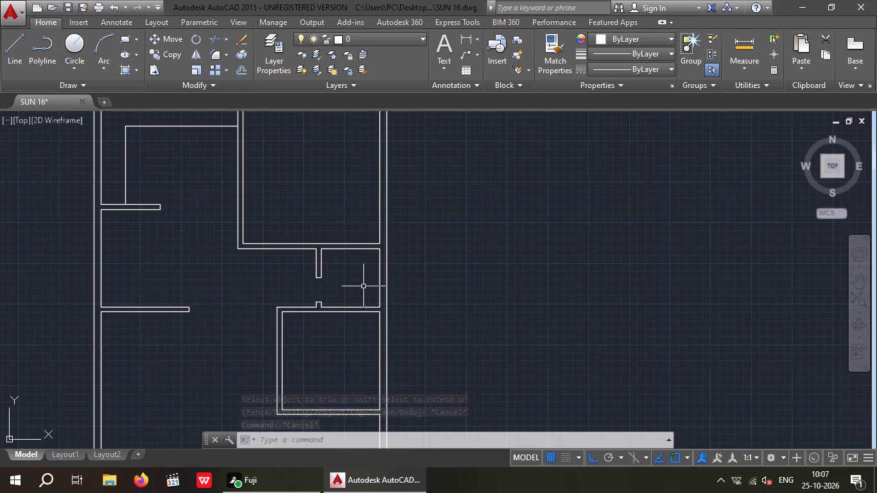
key(Escape)
key(Escape)
Offset the upper-right room's inner left wall line 9" into the room.
key(o)
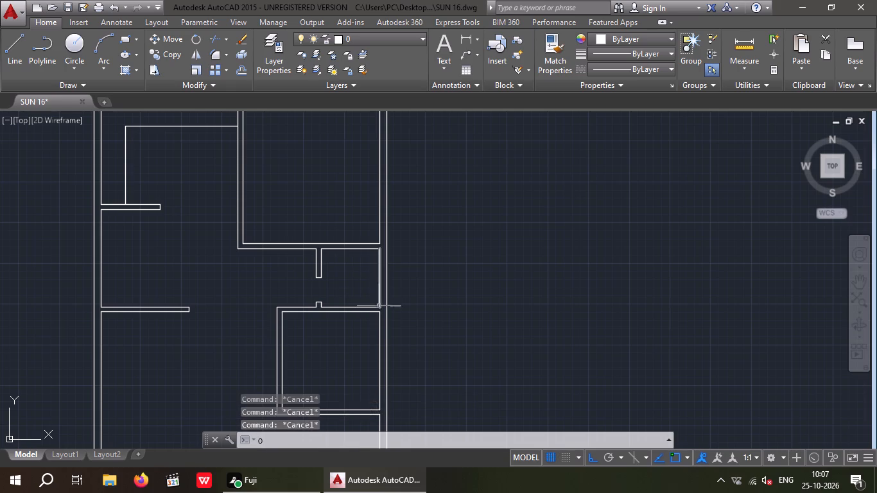
key(Return)
key(9)
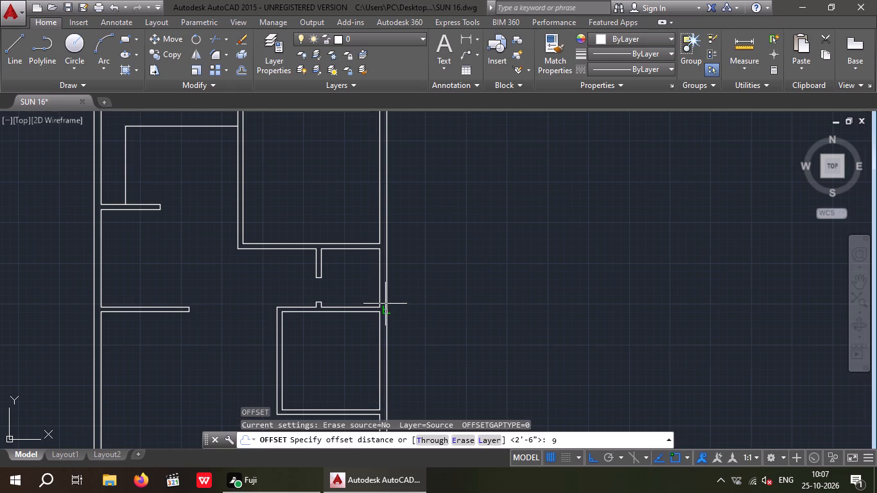
key(shift+quotedbl)
key(Return)
scroll(239, 225, up, 2)
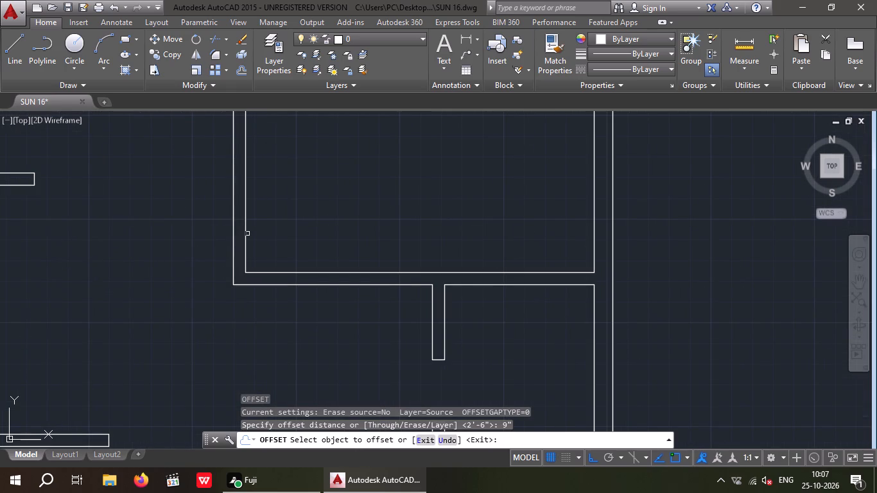
drag(245, 236, 250, 236)
click(311, 227)
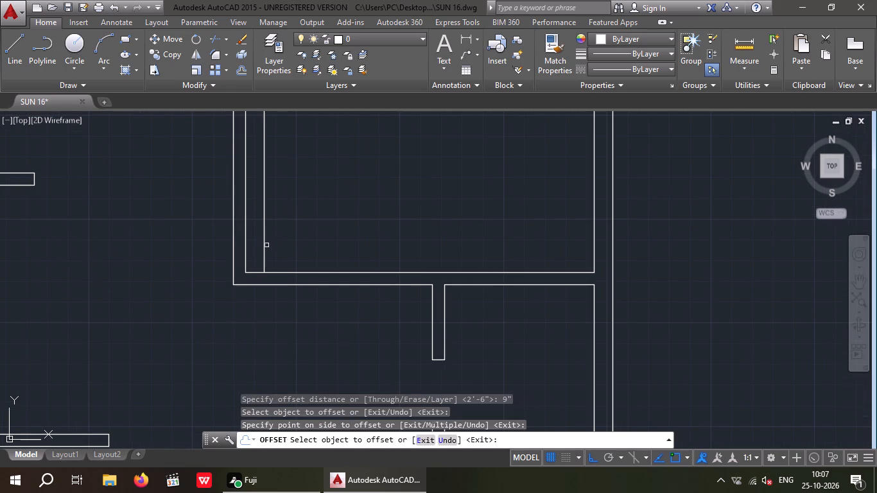
key(Escape)
key(Escape)
key(Escape)
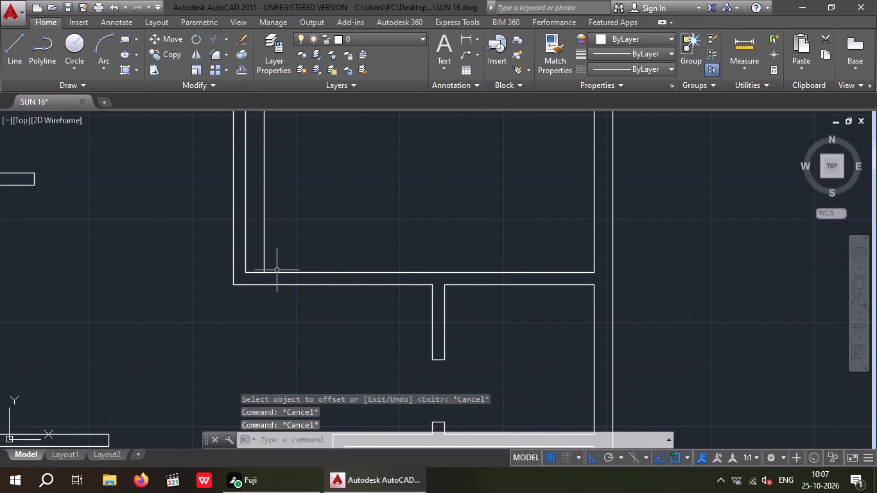
Offset the new 9" line a further 3' into the upper-right room.
key(o)
key(Return)
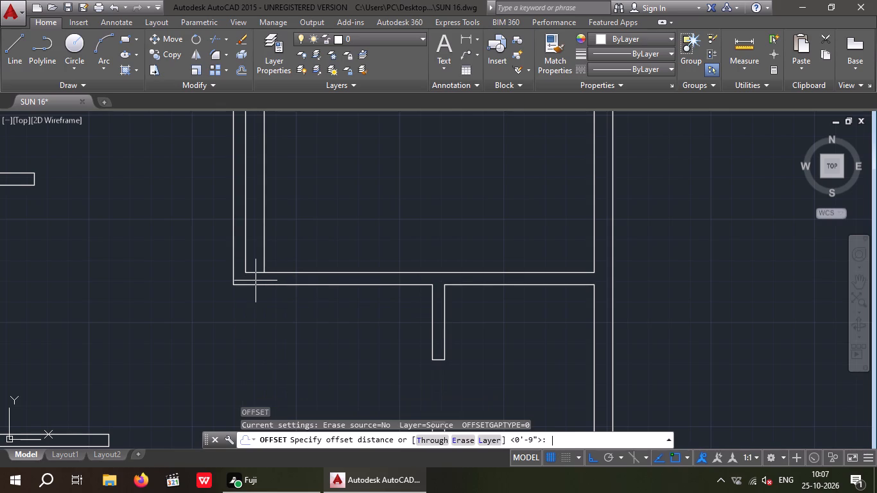
text(3')
key(Return)
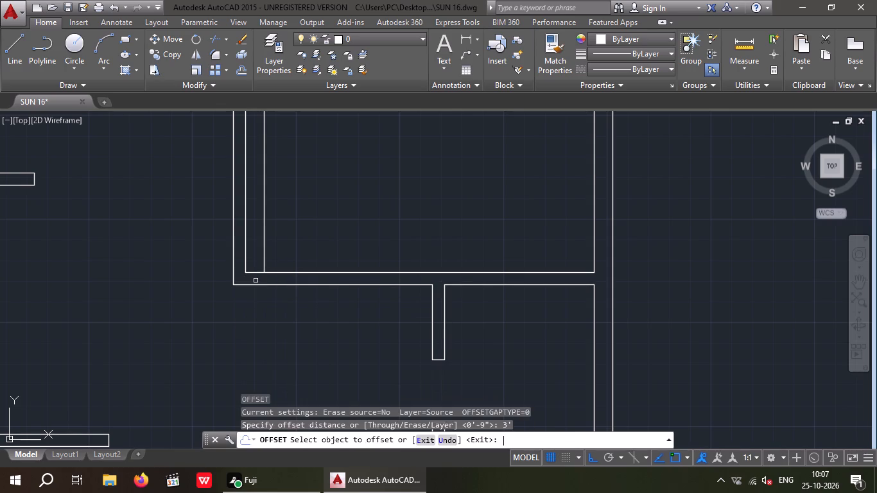
drag(263, 243, 286, 241)
click(364, 241)
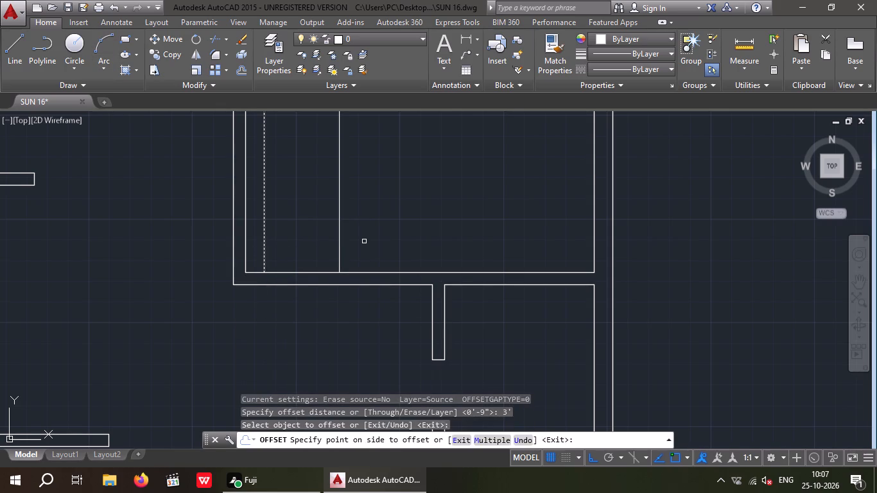
key(Escape)
key(Escape)
key(Escape)
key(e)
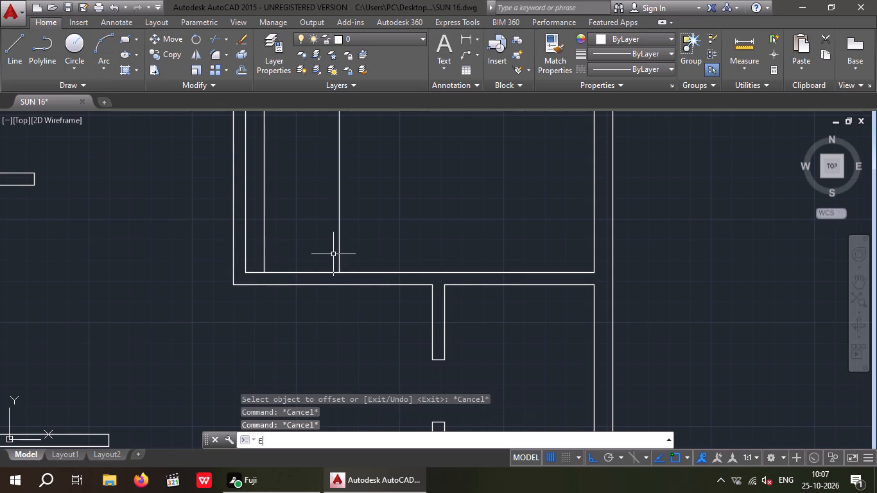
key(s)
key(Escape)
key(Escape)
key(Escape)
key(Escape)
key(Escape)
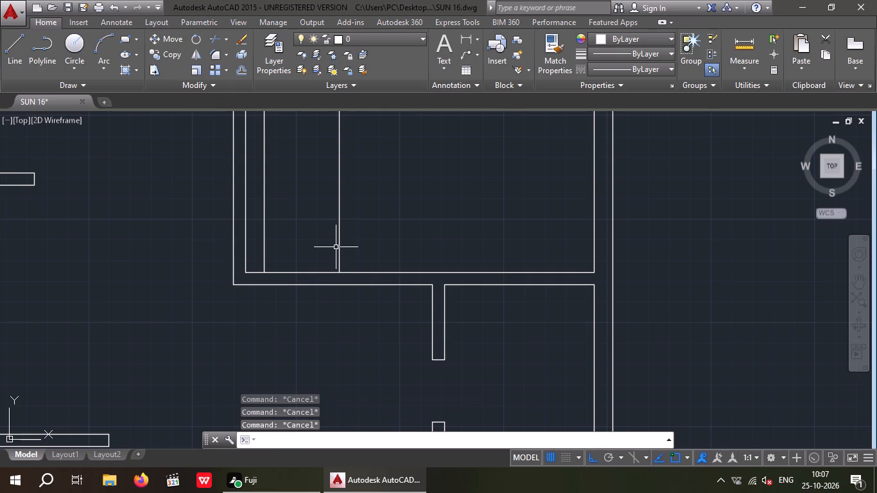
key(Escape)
Extend both vertical offset lines across the upper-right room's bottom wall to its lower face.
text(EX)
key(space)
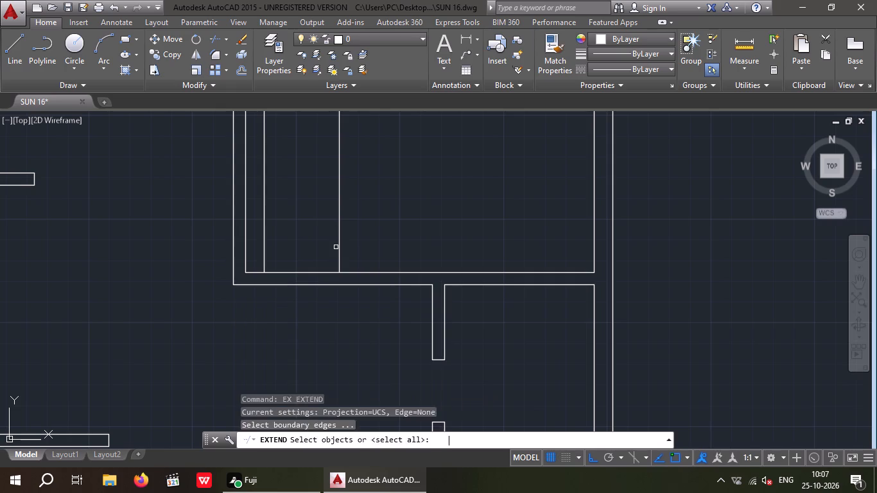
key(space)
click(265, 253)
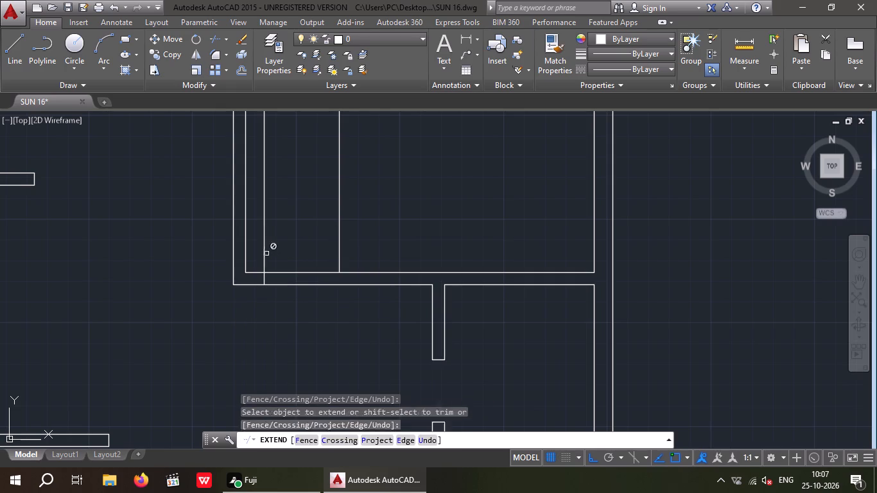
click(339, 253)
key(Escape)
key(Escape)
key(Escape)
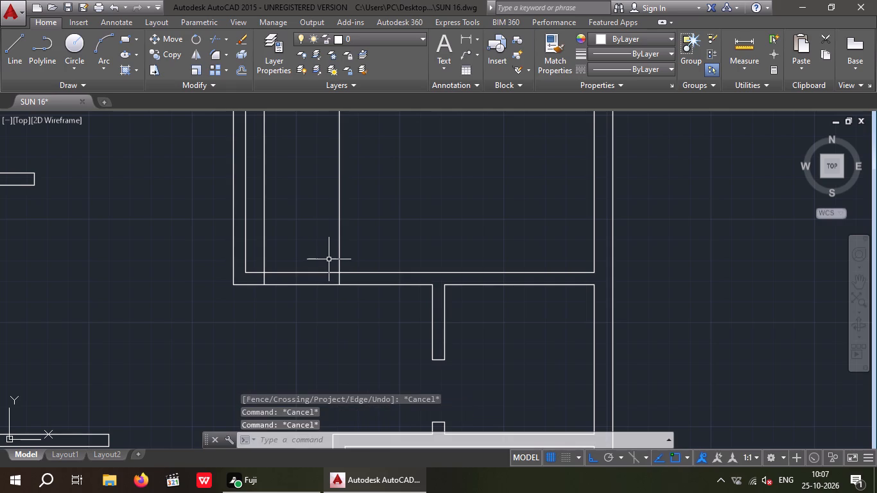
Trim both offset lines inside the upper-right room and the bottom wall lines between them, leaving a 3' opening.
text(TR)
key(space)
key(space)
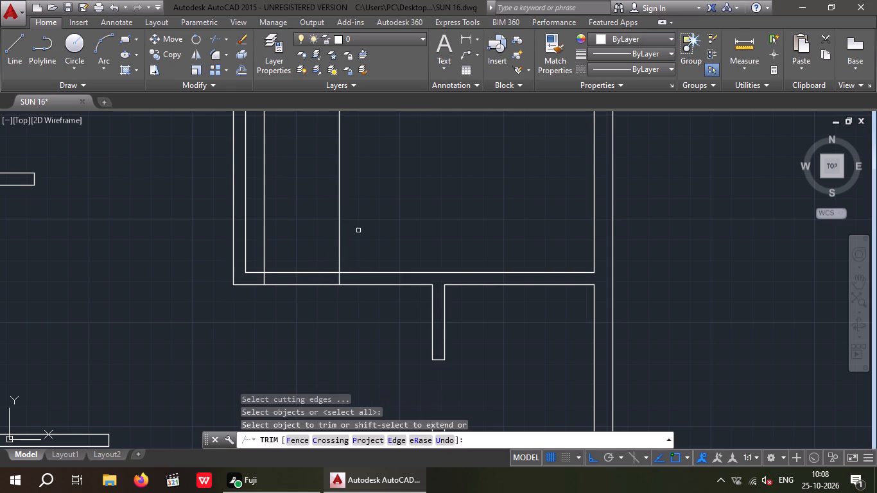
drag(360, 228, 319, 254)
click(258, 257)
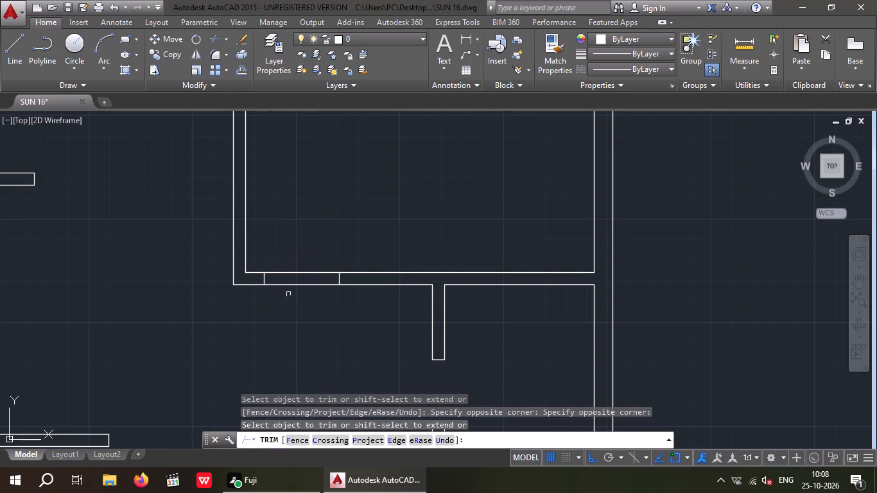
click(307, 301)
click(297, 258)
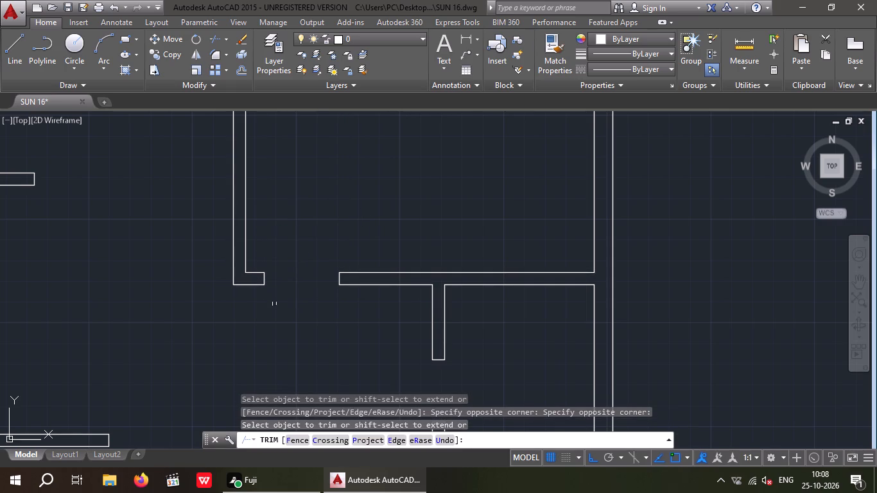
scroll(286, 278, down, 1)
middle_drag(288, 298, 293, 313)
scroll(291, 306, down, 1)
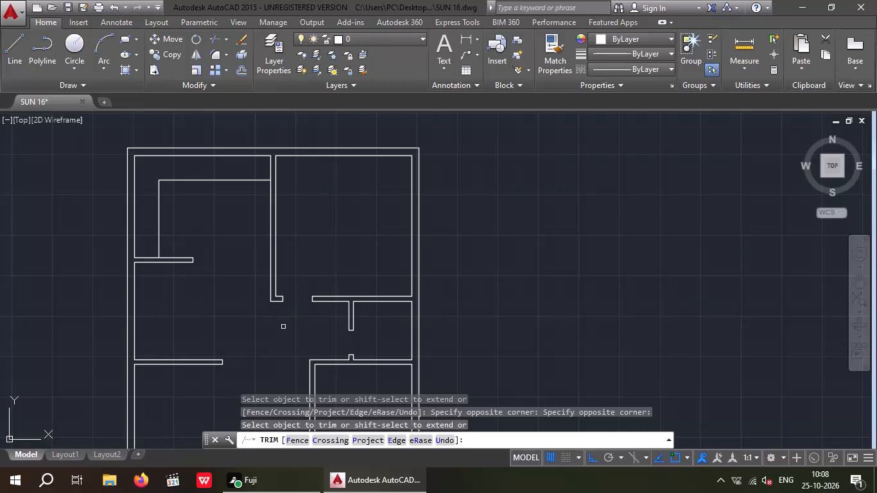
key(Escape)
key(Escape)
Offset the lower-right room's inner bottom wall line 9" up into the room.
middle_drag(295, 377, 317, 270)
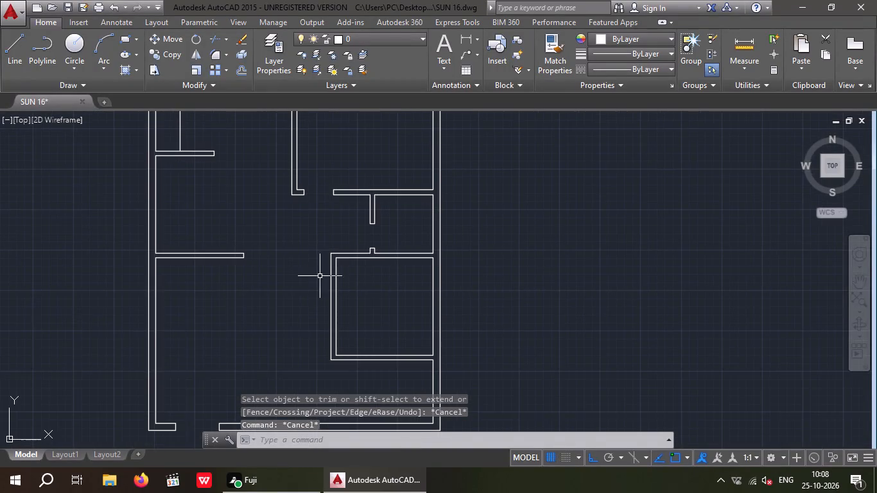
middle_drag(322, 338, 328, 289)
scroll(356, 306, up, 2)
middle_drag(287, 335, 234, 368)
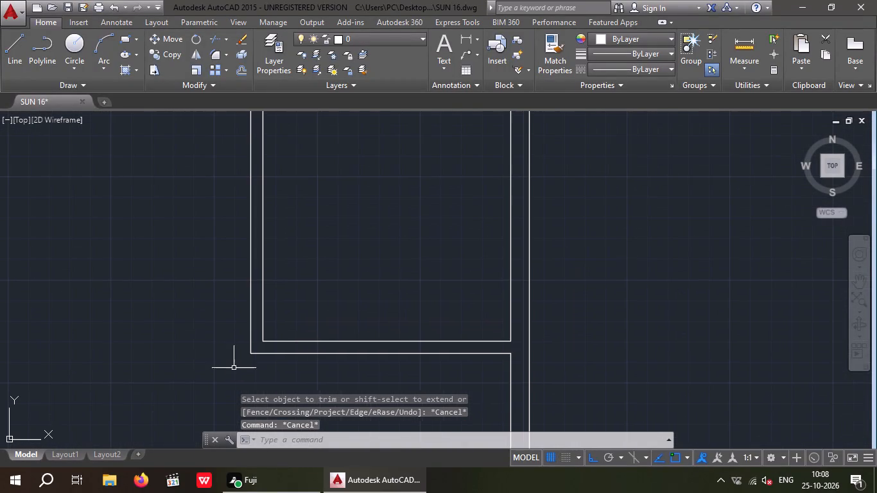
key(Escape)
key(Escape)
key(o)
key(Return)
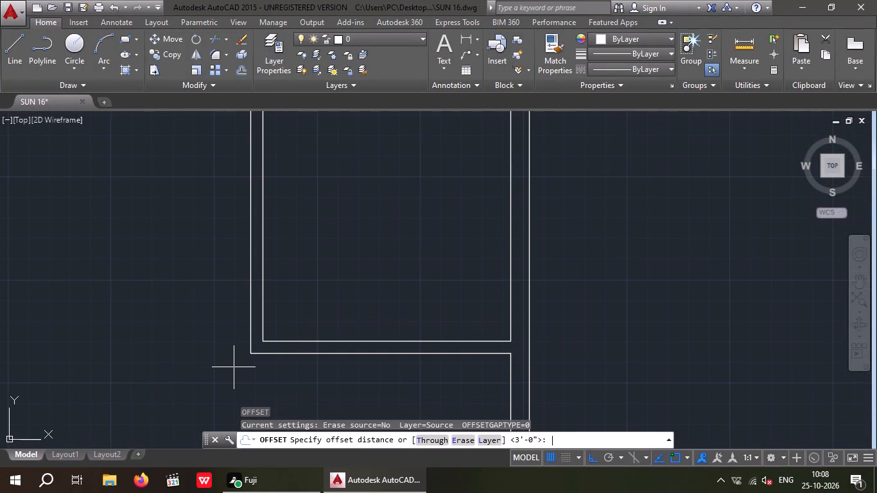
key(9)
key(shift+quotedbl)
key(Return)
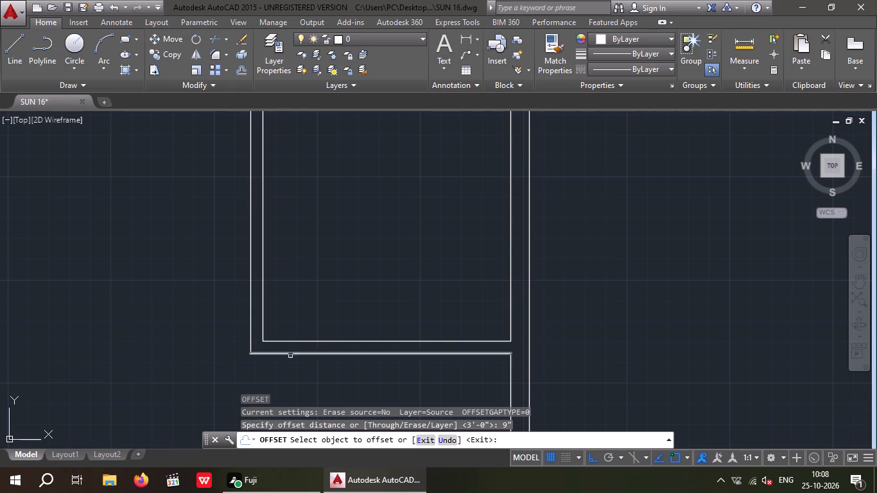
drag(298, 342, 297, 335)
click(290, 294)
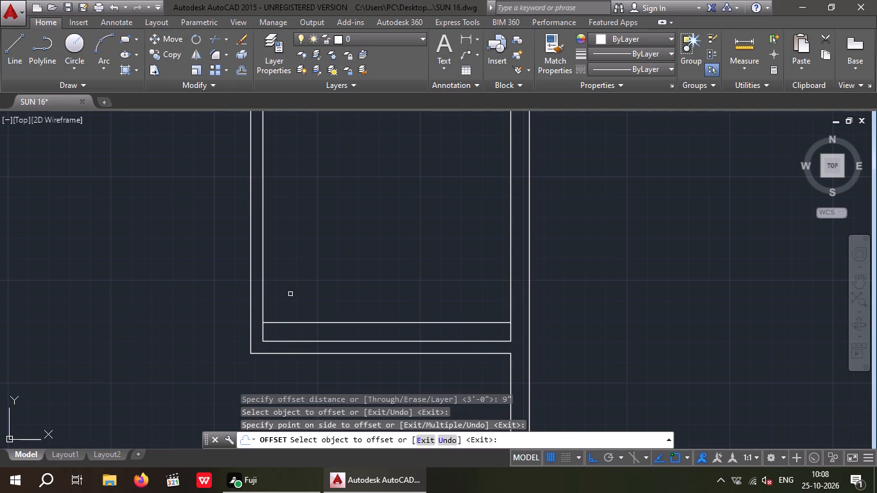
key(Escape)
key(Escape)
Offset the new 9" line a further 3' up into the lower-right room.
key(o)
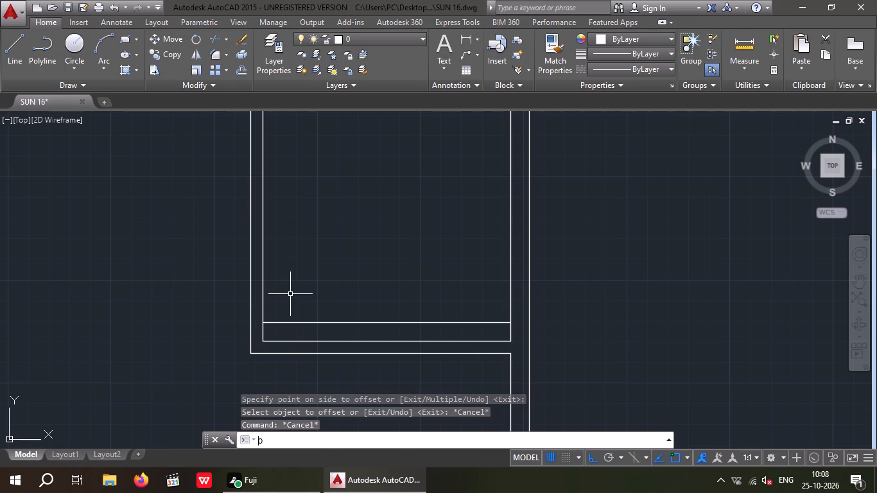
key(Return)
key(3)
key(apostrophe)
key(Return)
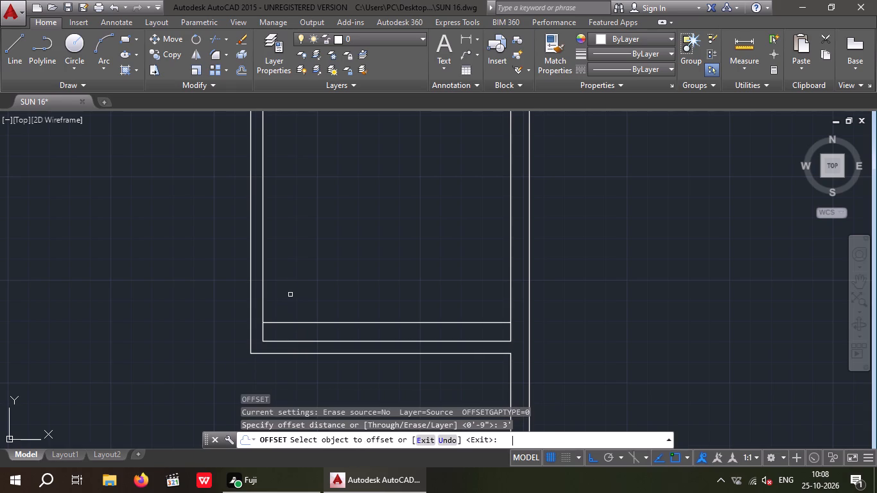
click(321, 323)
click(316, 256)
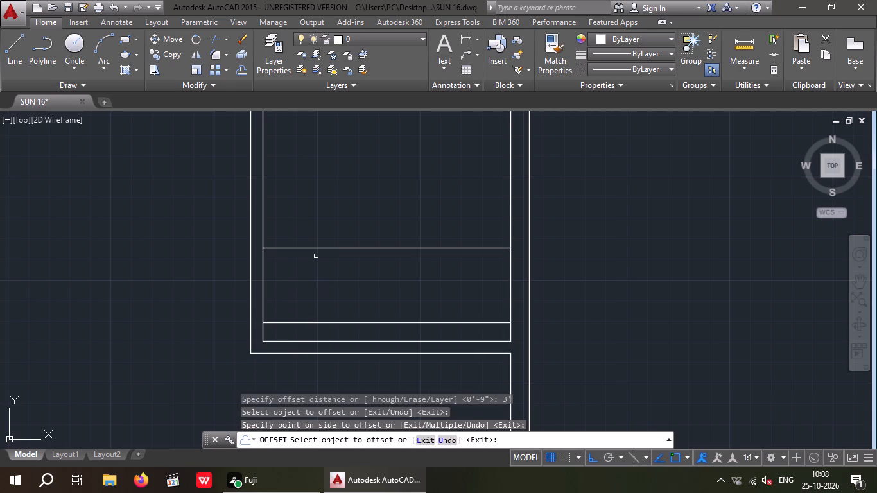
key(Escape)
key(Escape)
key(Escape)
Extend both horizontal offset lines across the lower-right room's left wall to its outer face.
text(EX)
key(space)
key(space)
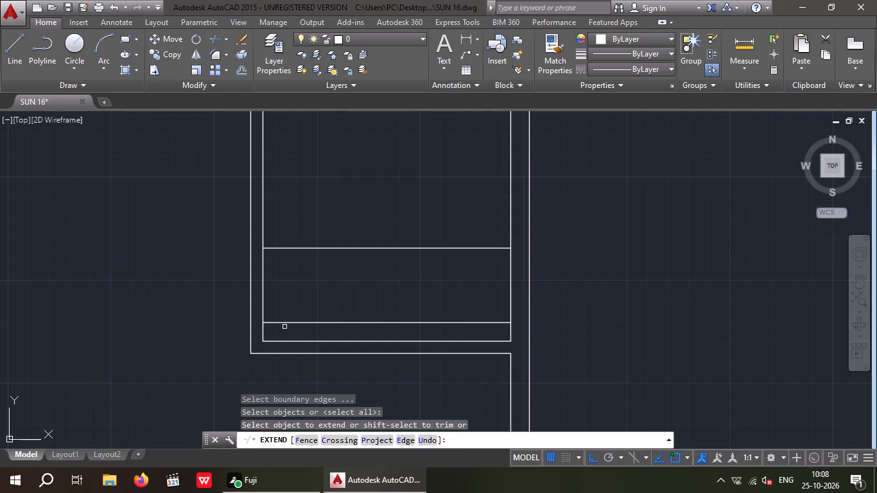
click(281, 325)
click(277, 249)
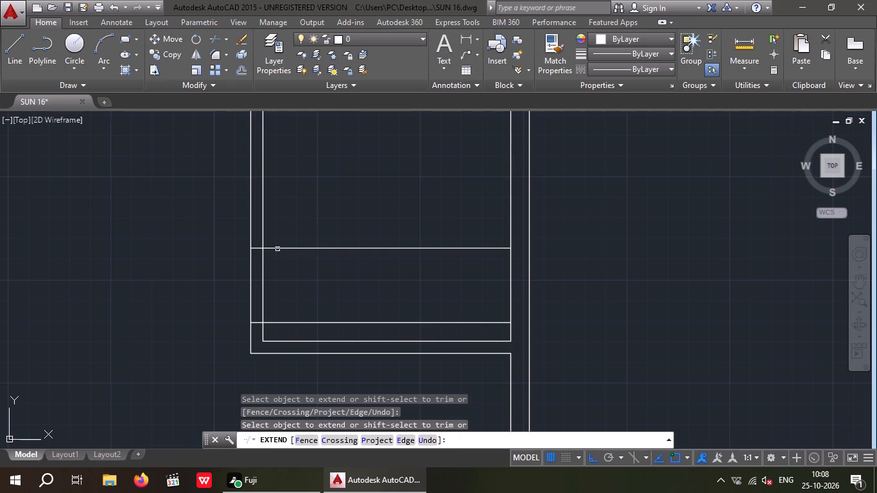
key(Escape)
key(Escape)
key(Escape)
Trim both offset lines inside the lower-right room and the left wall lines between them, leaving a 3' opening.
text(TR)
key(space)
key(space)
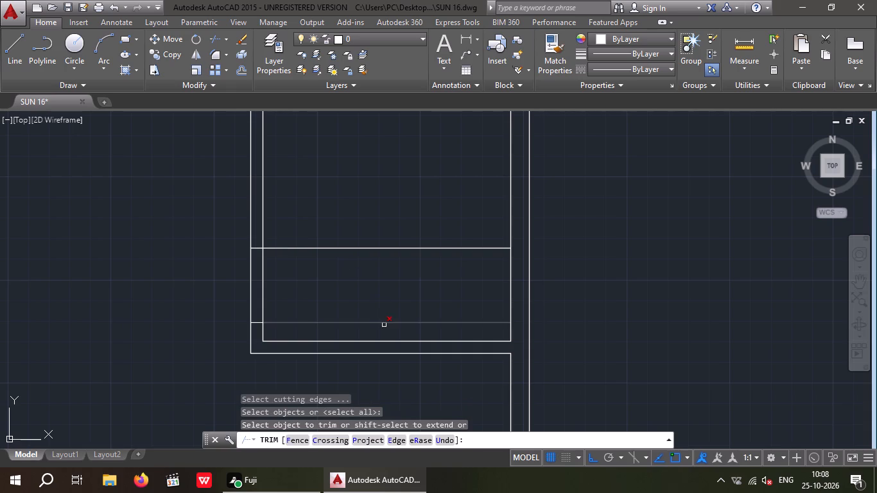
drag(386, 330, 378, 318)
click(347, 241)
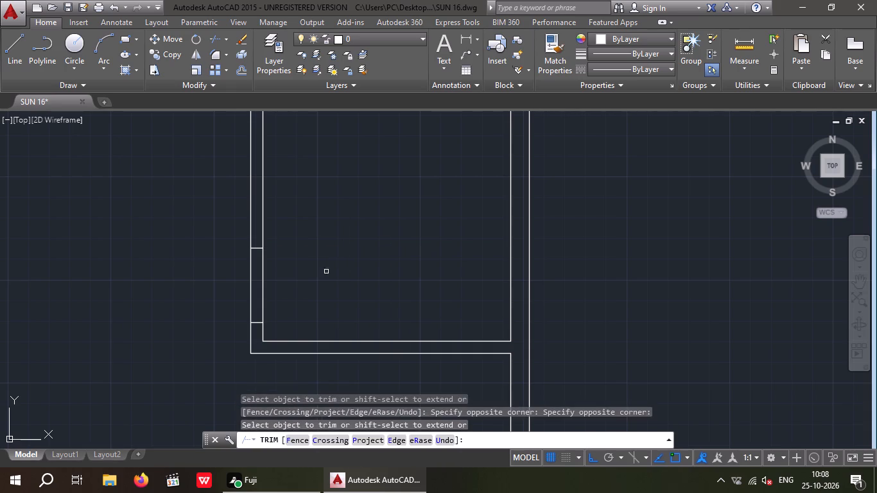
drag(325, 272, 267, 297)
click(205, 297)
scroll(209, 291, down, 2)
middle_drag(216, 302, 274, 322)
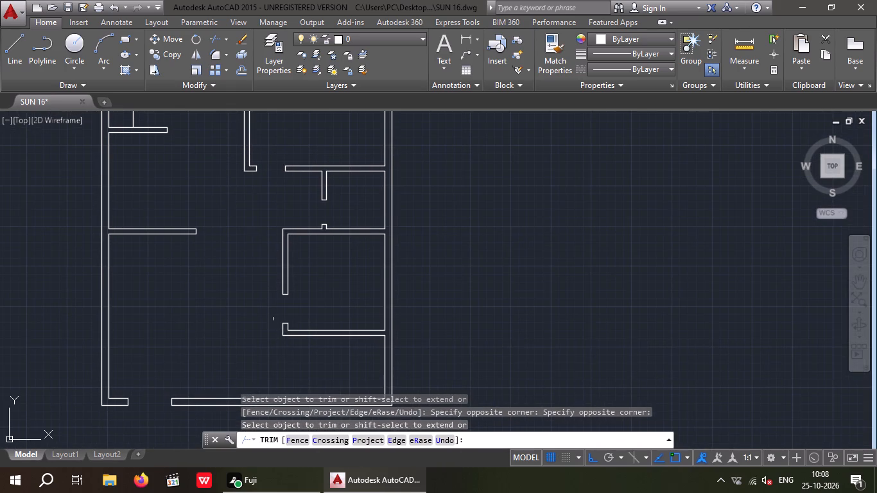
middle_drag(246, 255, 331, 264)
middle_drag(283, 271, 360, 272)
key(Escape)
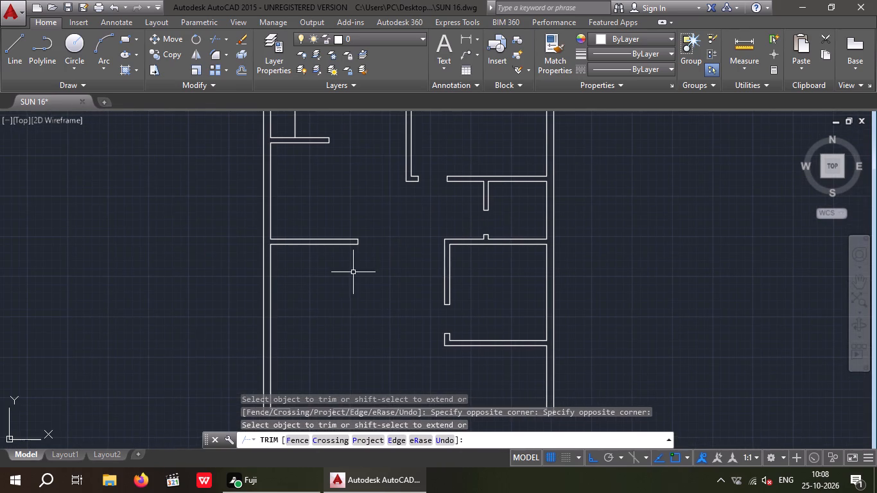
key(Escape)
Offset the inner line of the right outer wall 3' left into the space below the lower-right room.
middle_drag(341, 293, 335, 275)
scroll(328, 256, down, 2)
middle_drag(327, 273, 321, 309)
middle_drag(321, 315, 320, 277)
scroll(343, 284, up, 3)
middle_drag(349, 286, 306, 262)
middle_drag(326, 282, 315, 284)
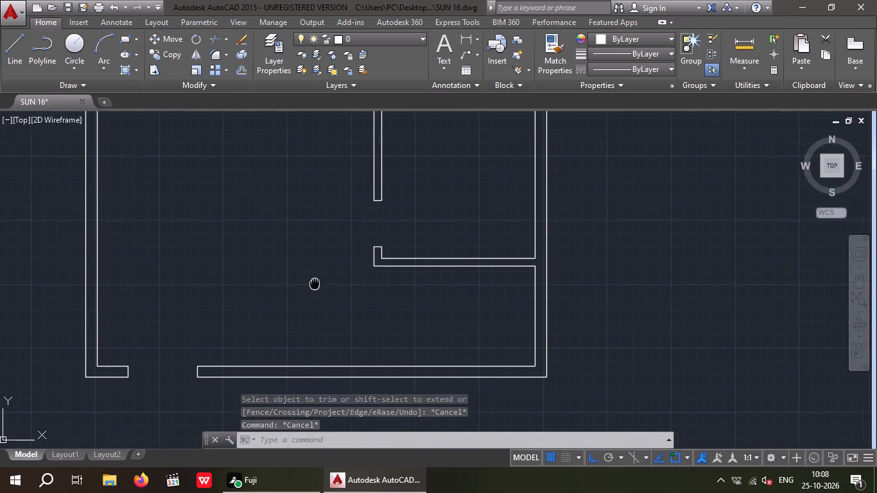
middle_drag(315, 284, 214, 256)
key(Escape)
key(Escape)
key(o)
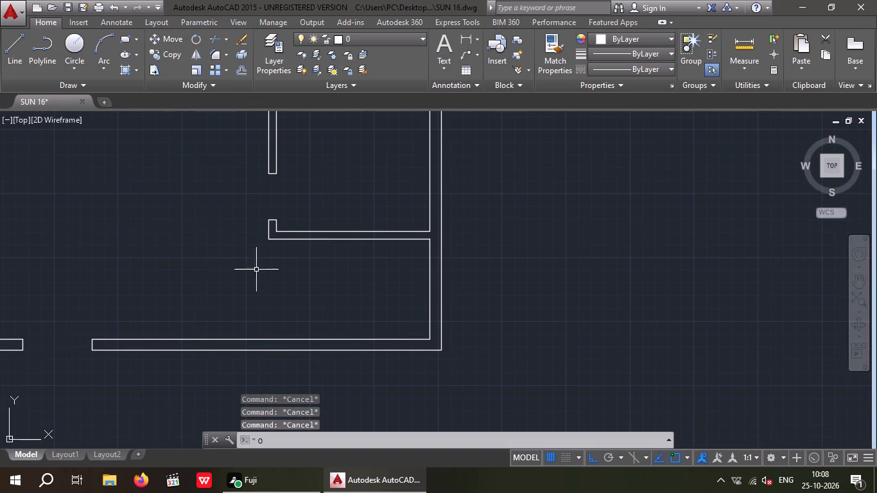
key(Return)
key(3)
key(apostrophe)
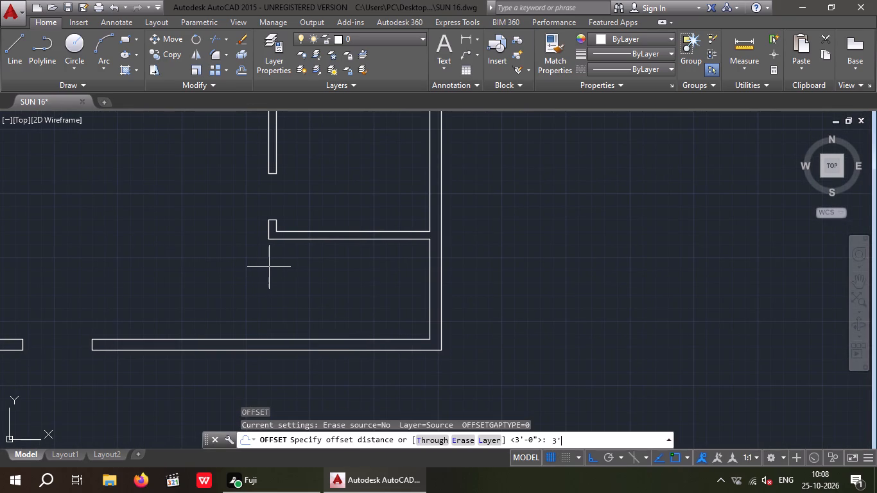
key(Return)
drag(429, 311, 347, 326)
click(336, 327)
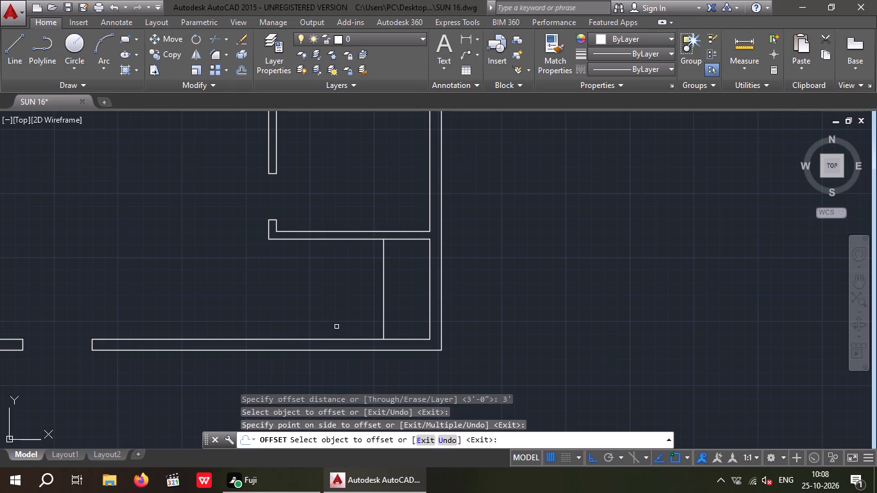
key(Escape)
key(Escape)
Offset the 3' line leftward at 9" spacing to add the first four stair tread lines.
key(o)
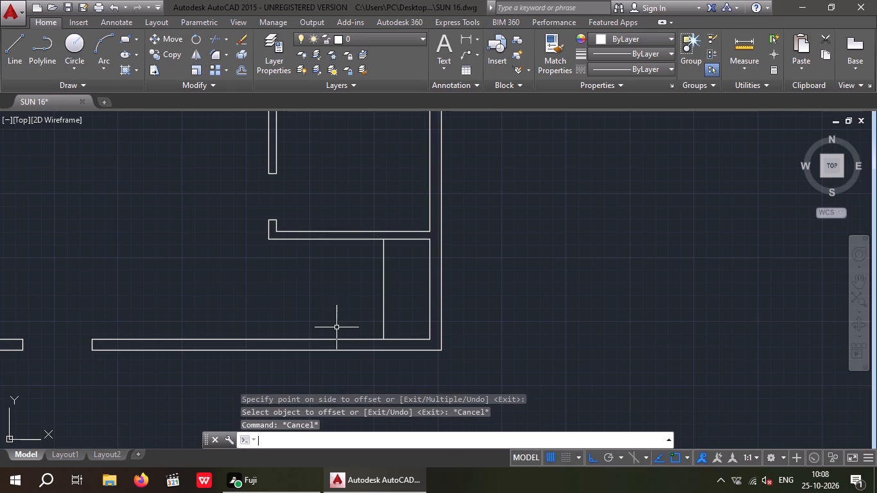
key(Return)
key(9)
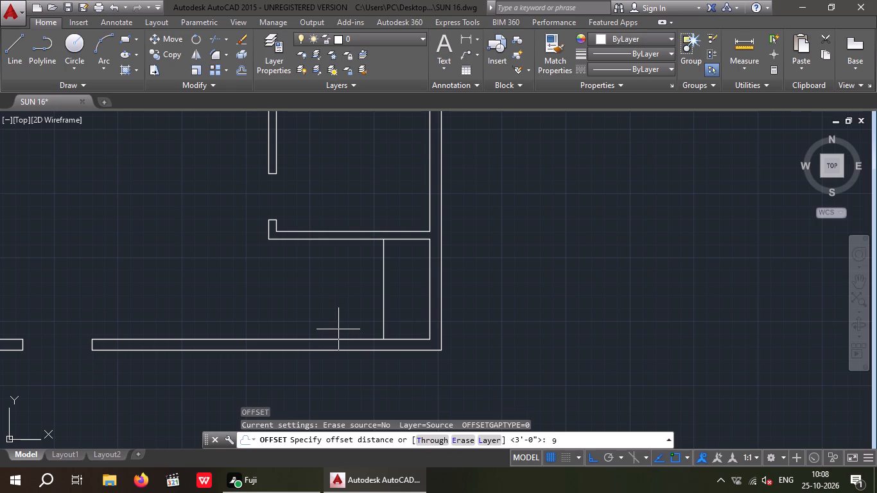
key(shift+quotedbl)
key(Return)
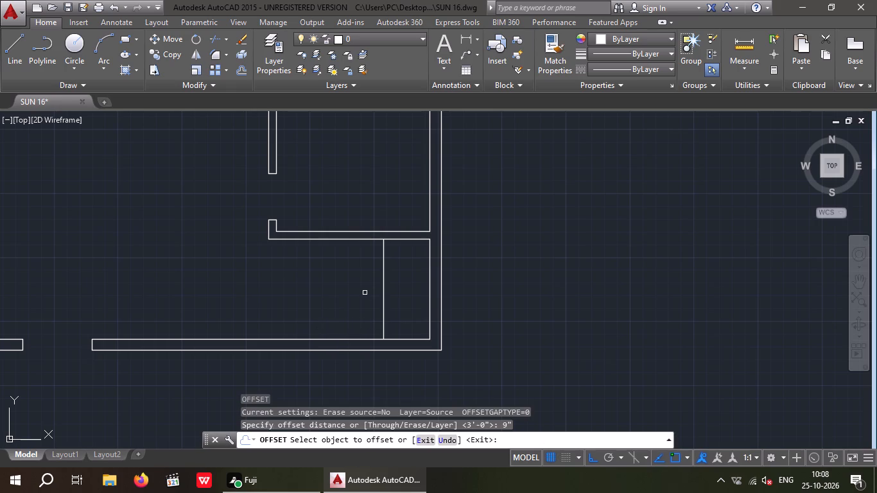
scroll(383, 293, up, 2)
drag(380, 295, 367, 298)
click(321, 307)
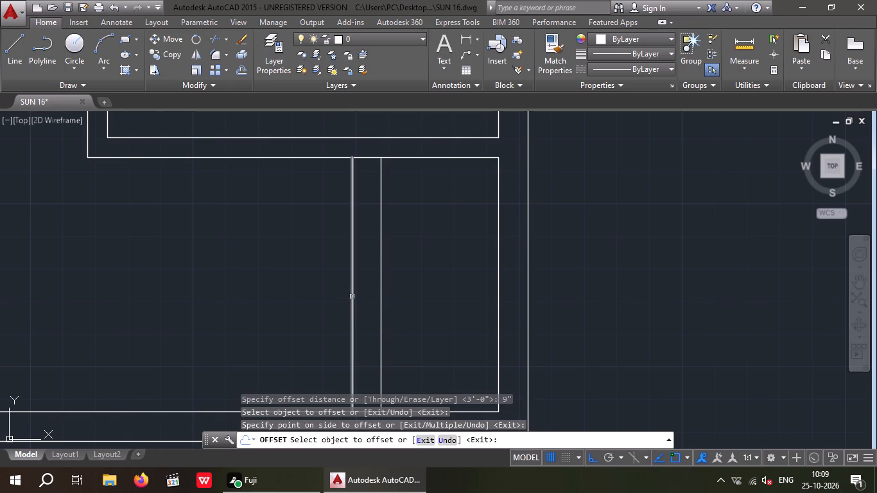
drag(352, 297, 316, 307)
click(304, 309)
scroll(312, 300, down, 2)
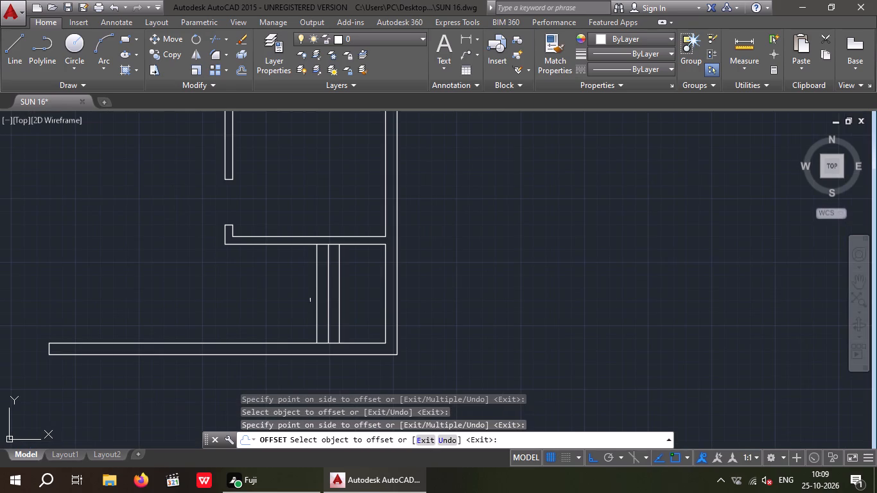
drag(317, 298, 290, 310)
click(282, 312)
drag(305, 298, 295, 302)
click(284, 306)
Add four more stair tread lines at 9" spacing, continuing leftward from the last one.
scroll(292, 300, up, 1)
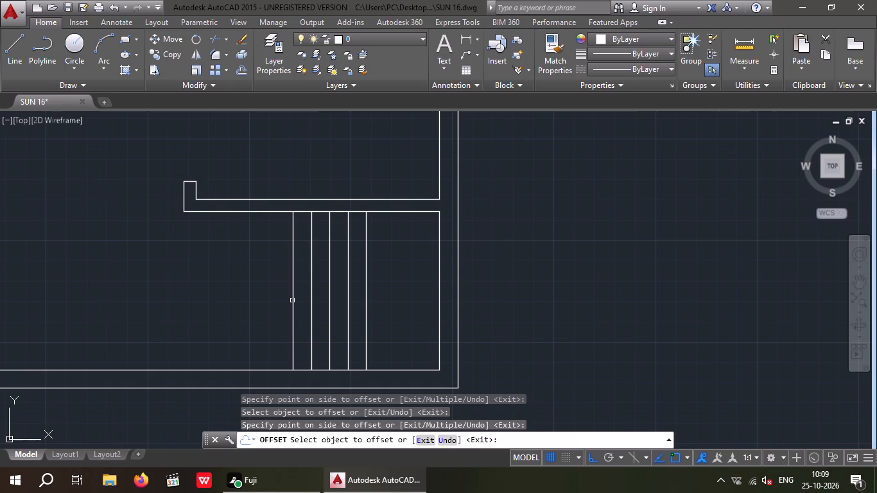
drag(293, 297, 270, 313)
click(270, 313)
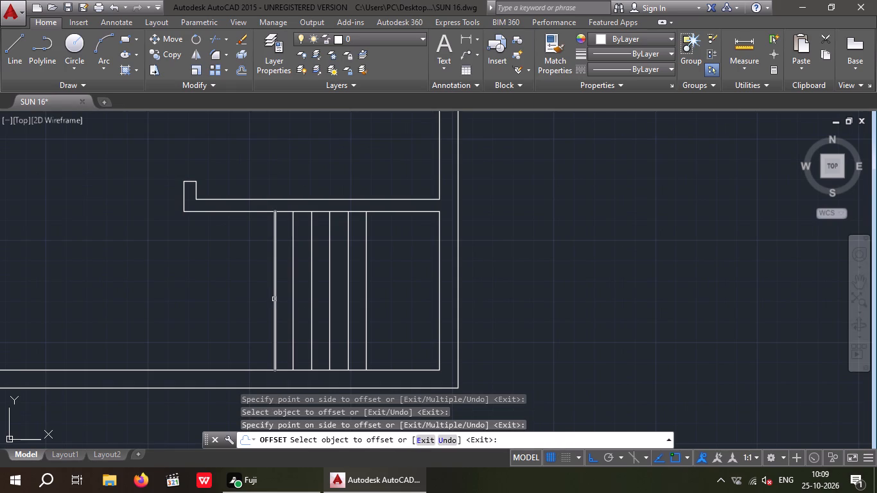
drag(274, 299, 268, 303)
click(262, 307)
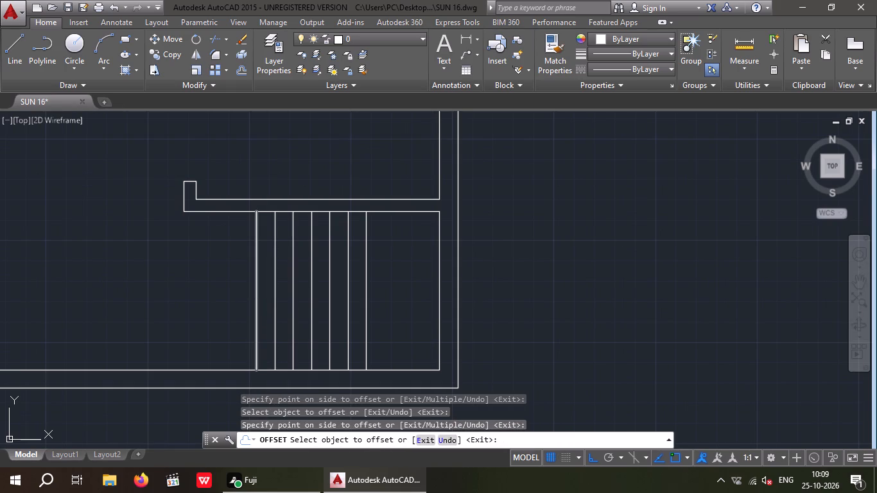
drag(257, 302, 245, 306)
click(238, 307)
drag(239, 298, 223, 305)
click(216, 309)
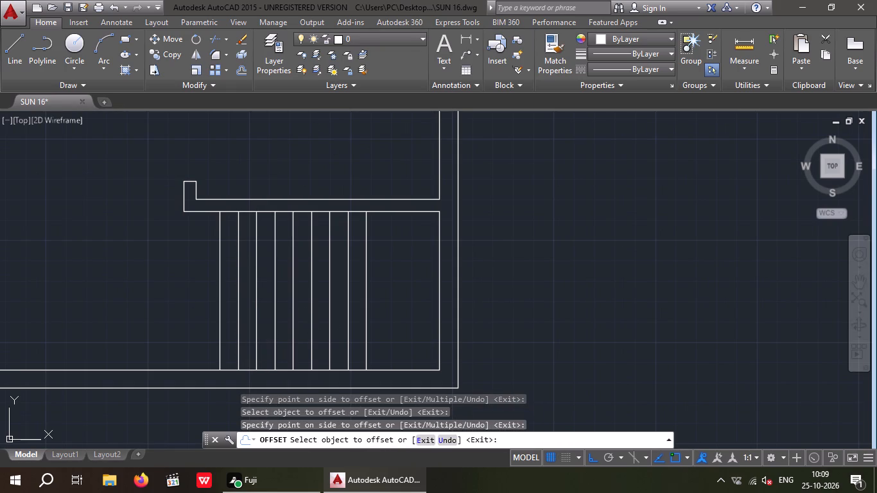
key(Escape)
key(Escape)
key(Escape)
Draw a horizontal line about 9'-11" long from the right inner wall's midpoint leftward past the last tread line.
key(l)
key(space)
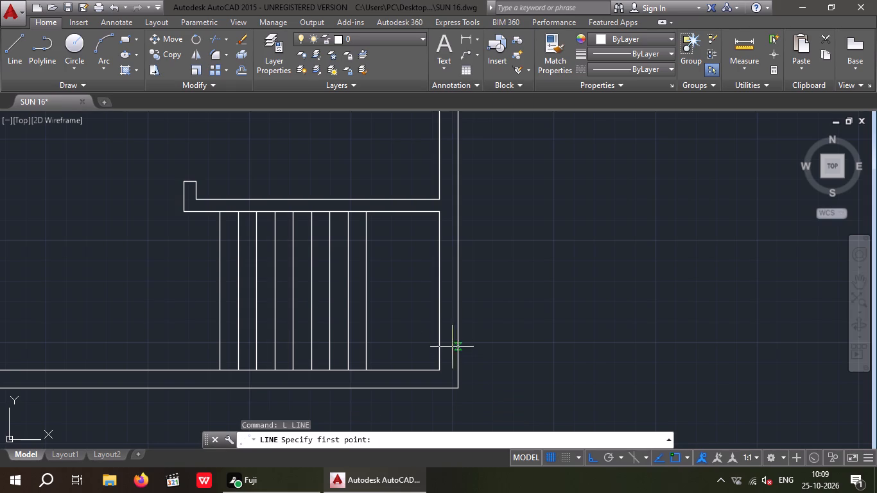
click(438, 291)
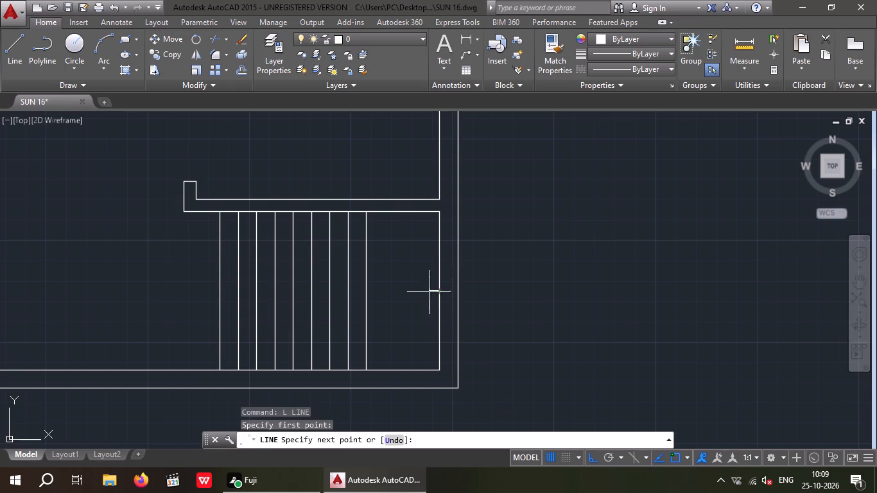
scroll(216, 297, up, 3)
scroll(191, 302, down, 3)
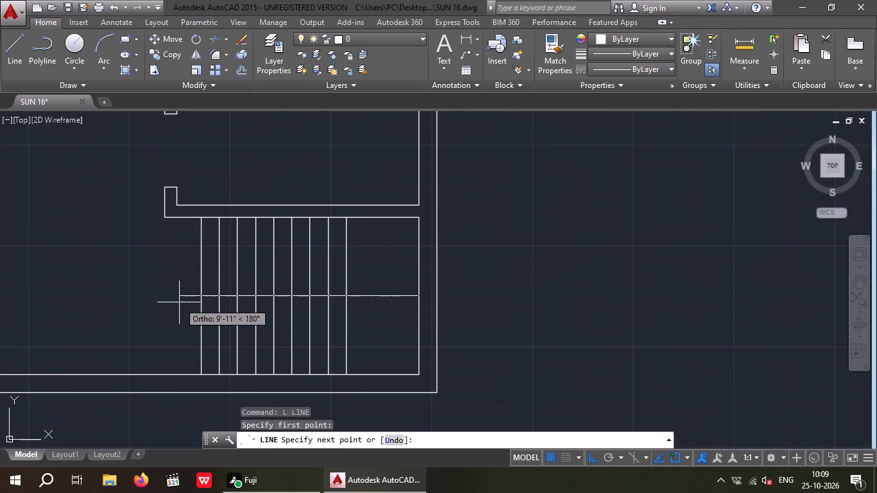
scroll(179, 302, up, 2)
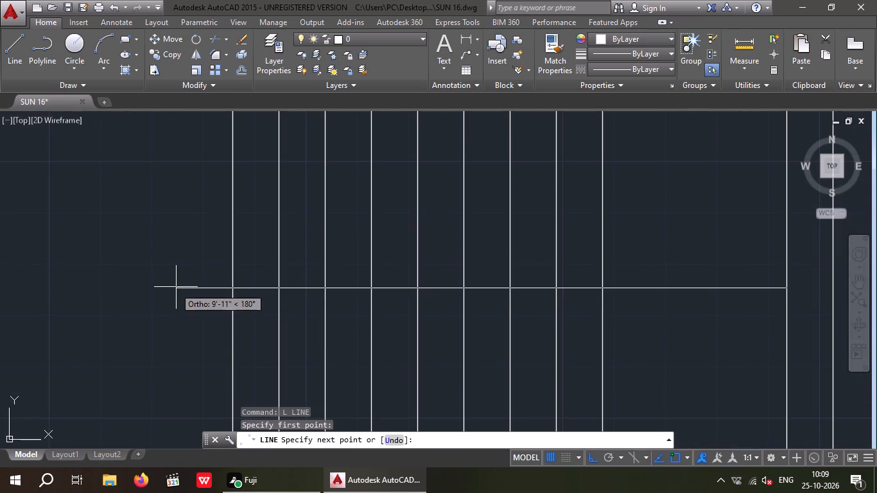
click(177, 286)
key(Escape)
key(Escape)
Offset the stair's horizontal centre line 1" above and 1" below.
scroll(240, 283, down, 2)
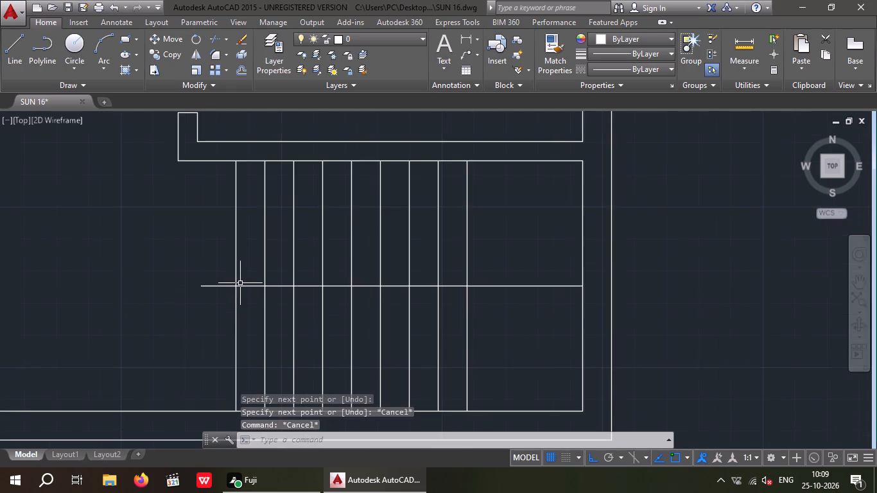
middle_drag(247, 288, 283, 296)
key(Escape)
key(Escape)
key(o)
key(Return)
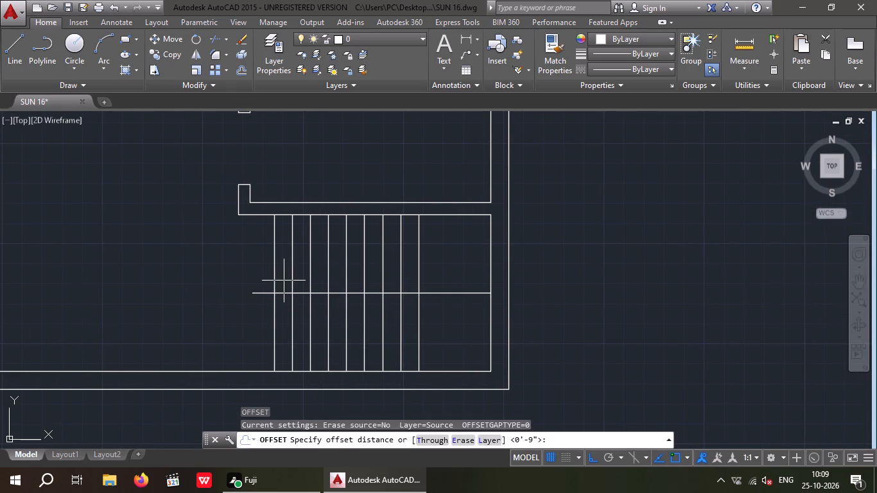
key(1)
key(shift+quotedbl)
key(Return)
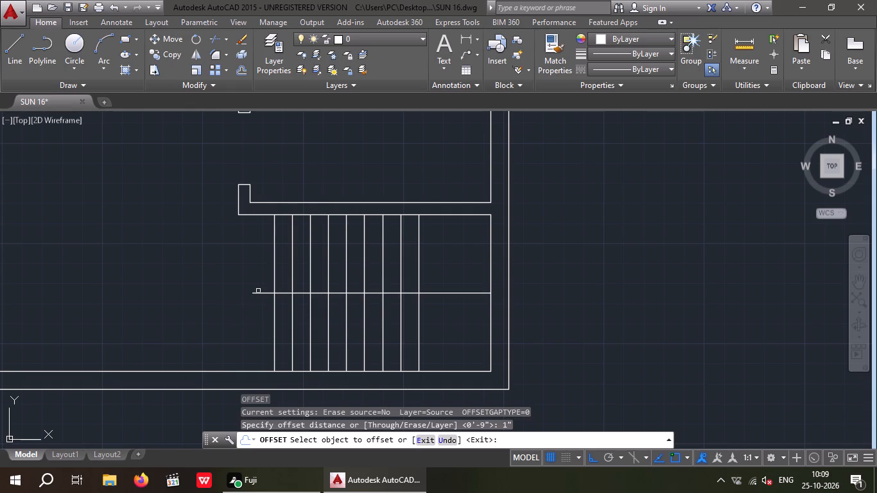
drag(257, 293, 259, 287)
drag(265, 263, 265, 273)
scroll(258, 293, up, 4)
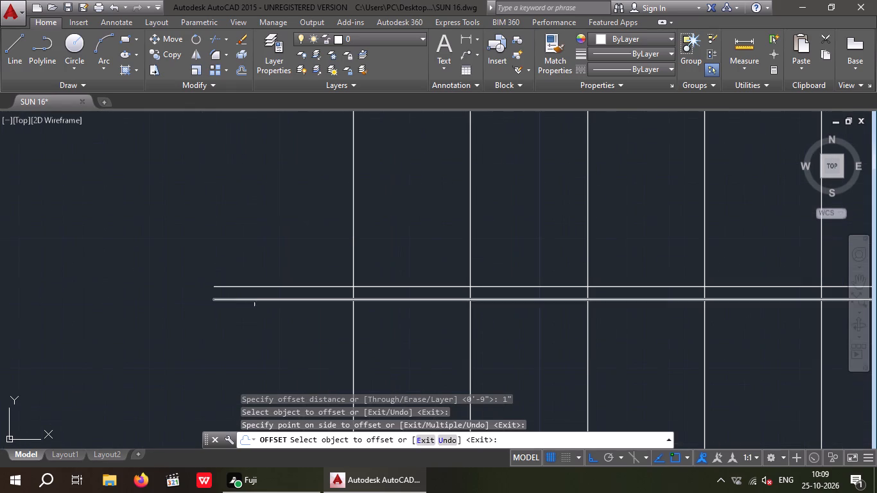
drag(254, 298, 250, 326)
click(249, 334)
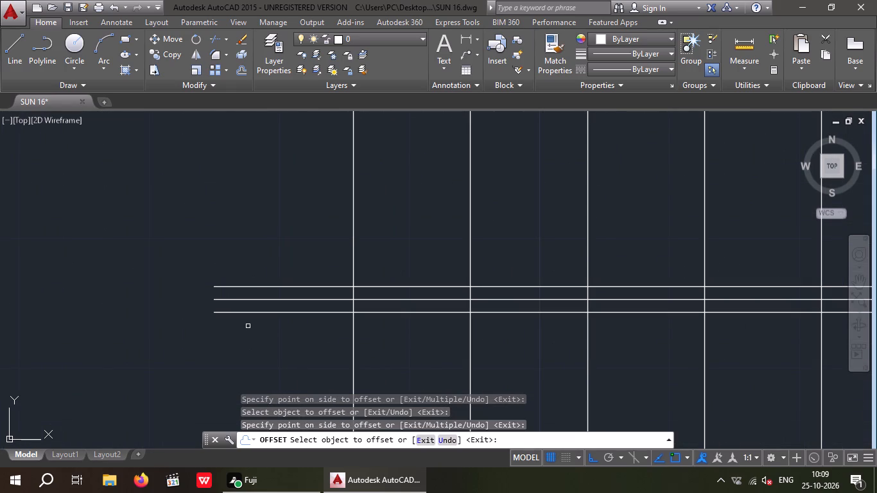
key(Escape)
key(Escape)
Erase the original middle line between the two 1" offset lines of the stair.
scroll(228, 303, up, 5)
drag(234, 306, 189, 297)
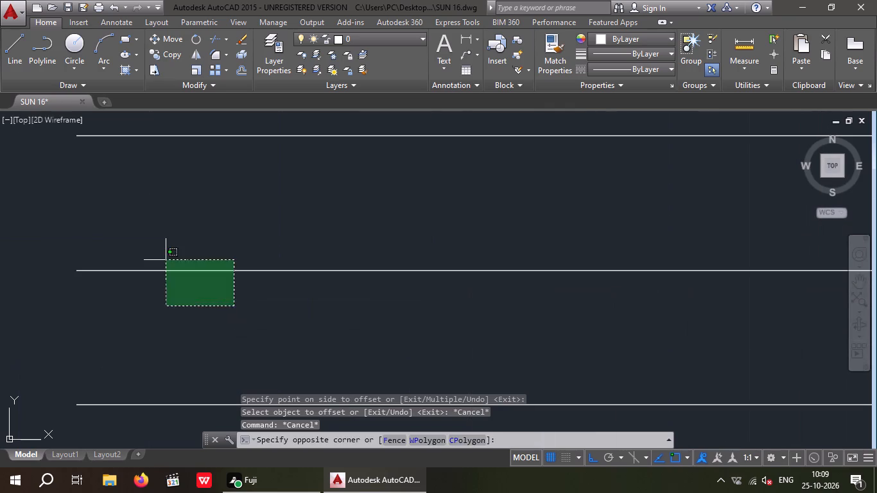
click(166, 260)
key(Delete)
scroll(166, 251, down, 8)
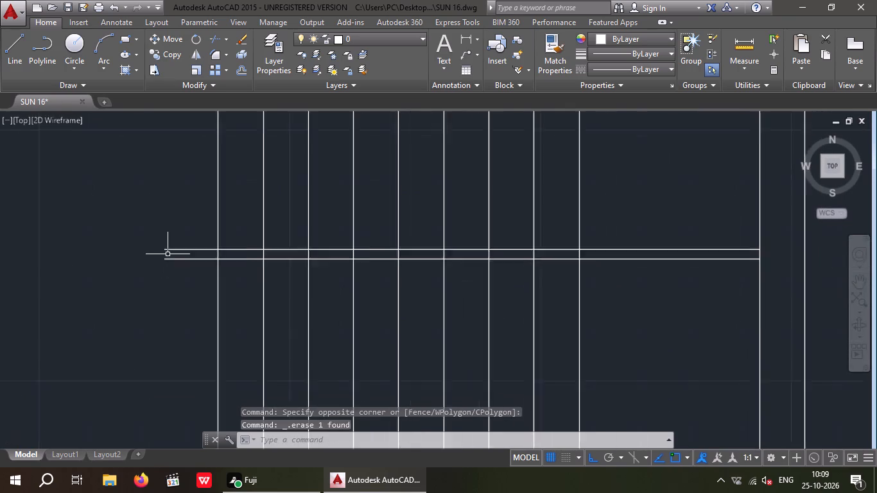
middle_drag(169, 255, 144, 316)
middle_drag(168, 310, 103, 263)
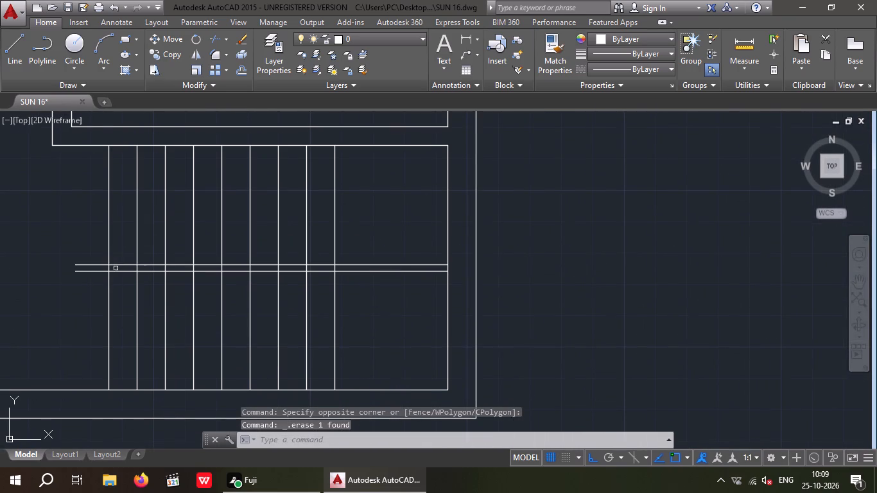
Trim the two stair centre lines off the landing, between the rightmost tread line and the inner wall.
key(Escape)
key(Escape)
key(Escape)
key(t)
text(R)
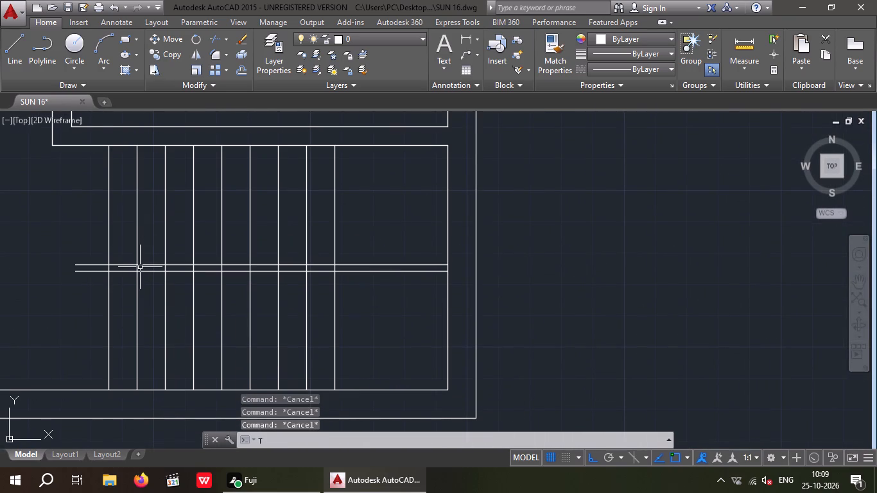
key(space)
key(space)
drag(403, 306, 403, 314)
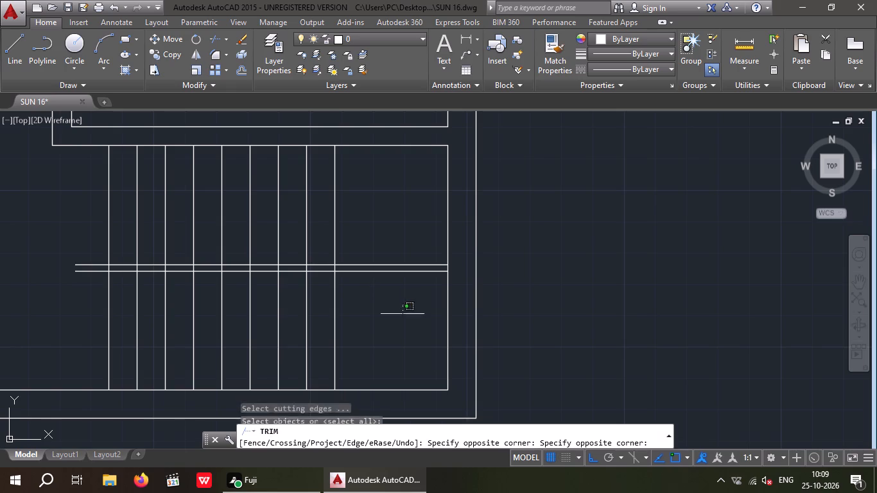
drag(403, 314, 386, 303)
click(369, 234)
Trim the tread lines out of the narrow gap between the stair's two horizontal centre lines.
middle_drag(298, 273, 477, 259)
scroll(462, 257, up, 3)
drag(570, 243, 557, 241)
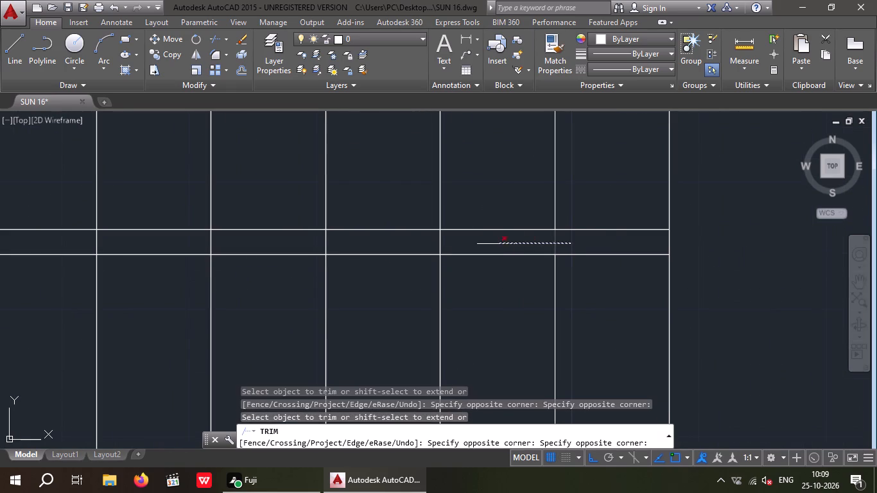
click(382, 246)
drag(367, 246, 331, 246)
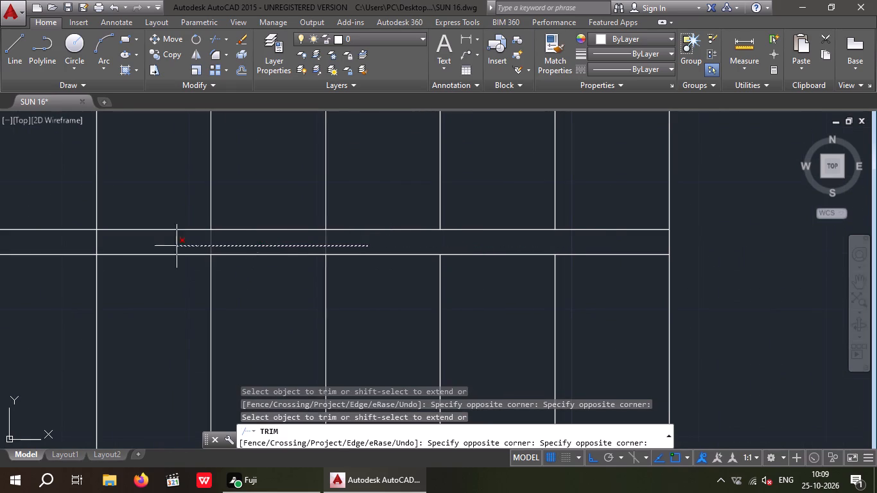
click(155, 249)
drag(154, 246, 123, 245)
click(83, 239)
middle_drag(91, 242, 264, 227)
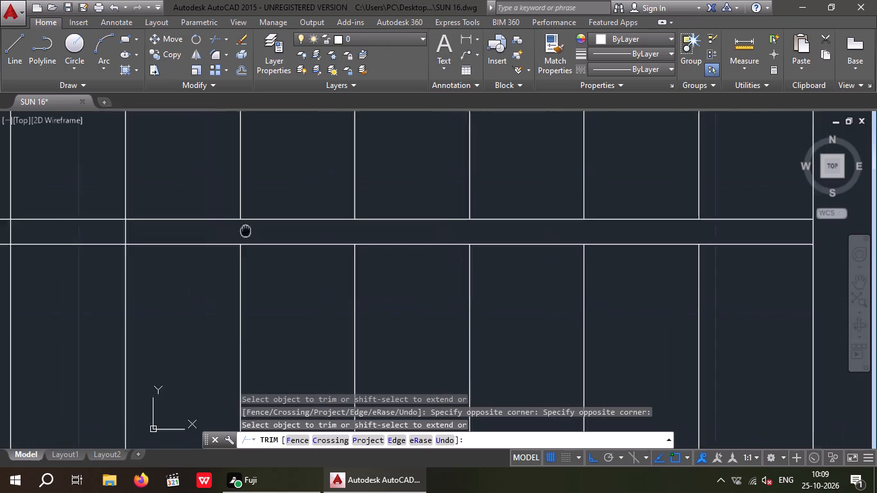
middle_drag(264, 227, 467, 248)
drag(432, 250, 379, 255)
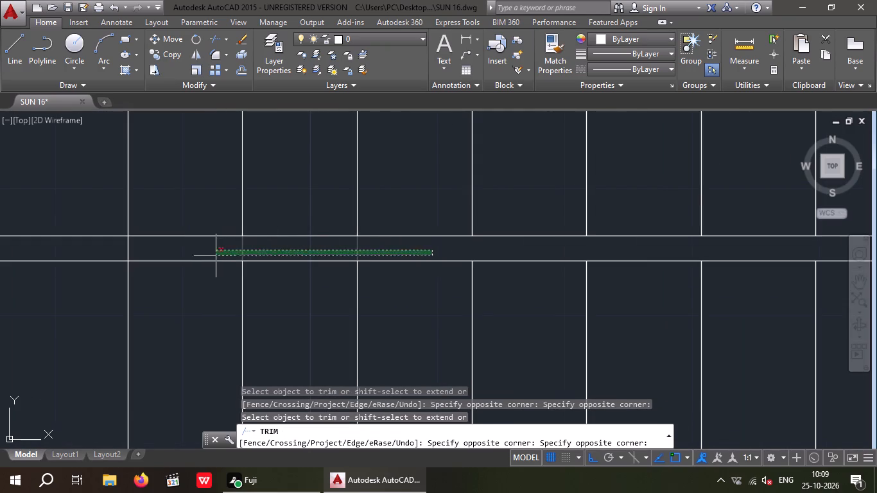
click(216, 255)
Trim the ends of the two stair centre lines that project past the leftmost tread line.
scroll(217, 250, down, 3)
scroll(180, 251, up, 3)
drag(199, 302, 193, 302)
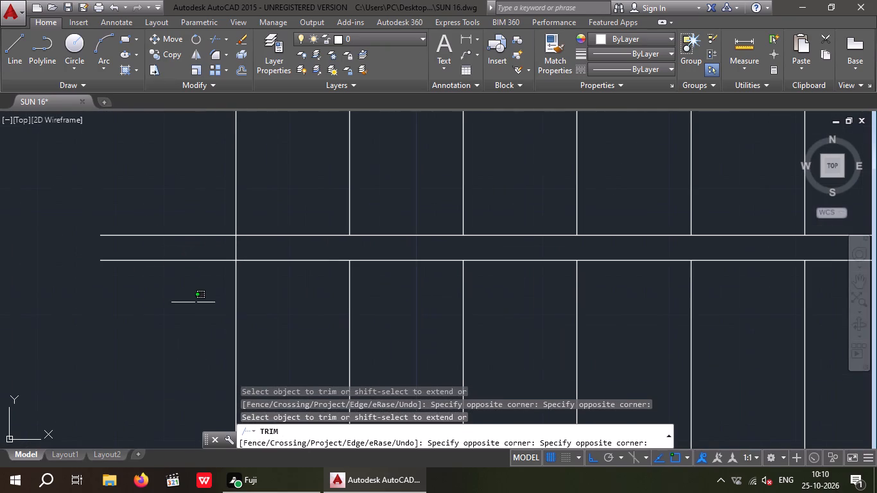
drag(193, 302, 171, 275)
click(144, 202)
scroll(149, 203, down, 5)
middle_drag(155, 228, 209, 279)
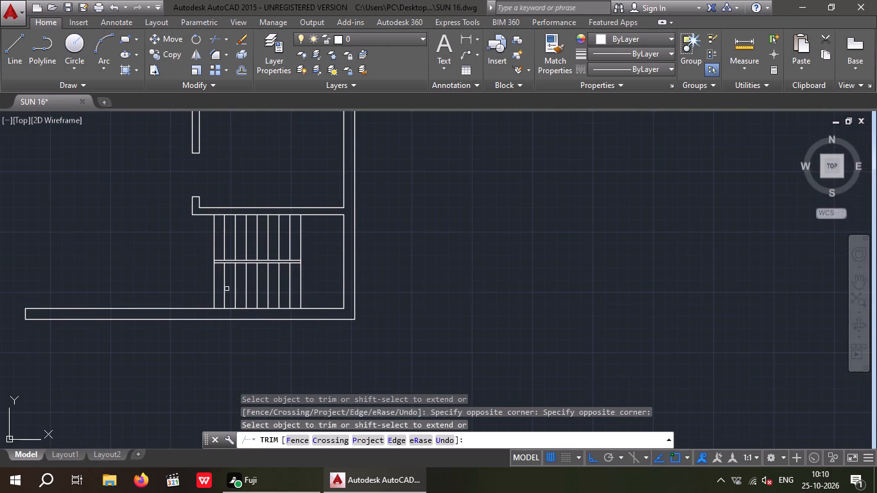
key(Escape)
key(Escape)
key(Escape)
key(Escape)
Draw the stair direction line about 8'-3" across mid upper flight, down the landing, and about 5'-0" back along mid lower flight.
scroll(207, 277, down, 2)
middle_drag(214, 293, 305, 288)
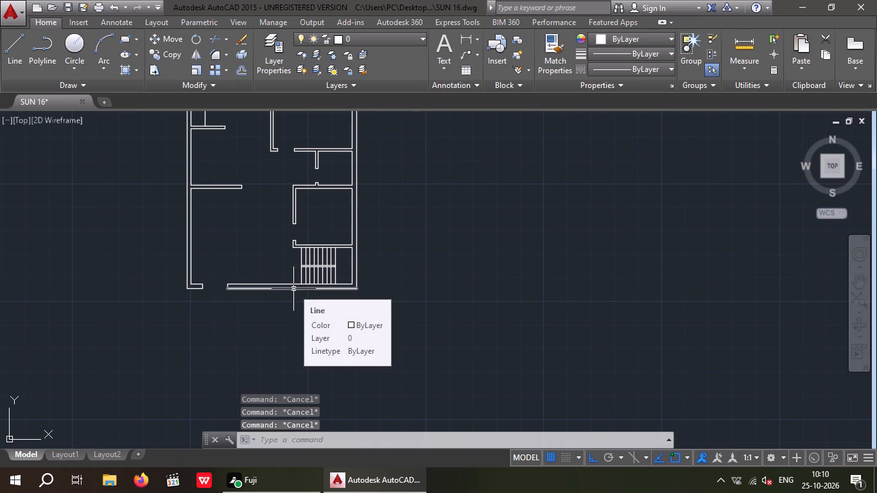
key(Escape)
key(Escape)
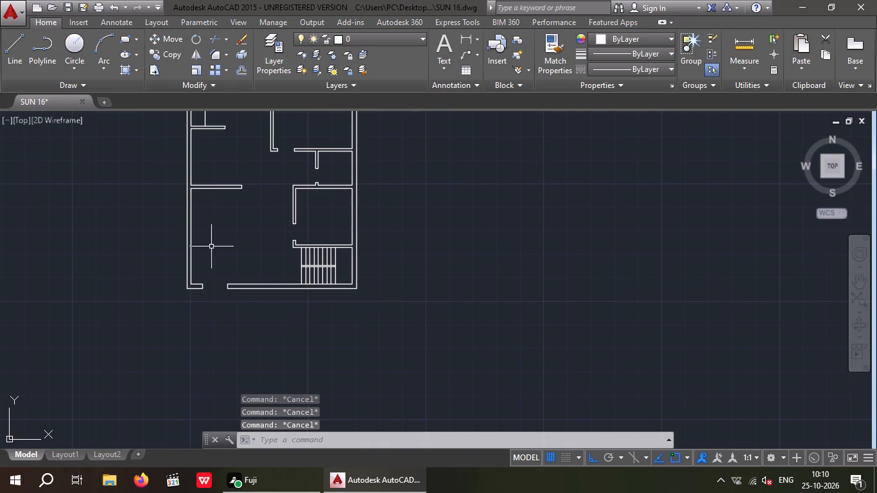
click(10, 45)
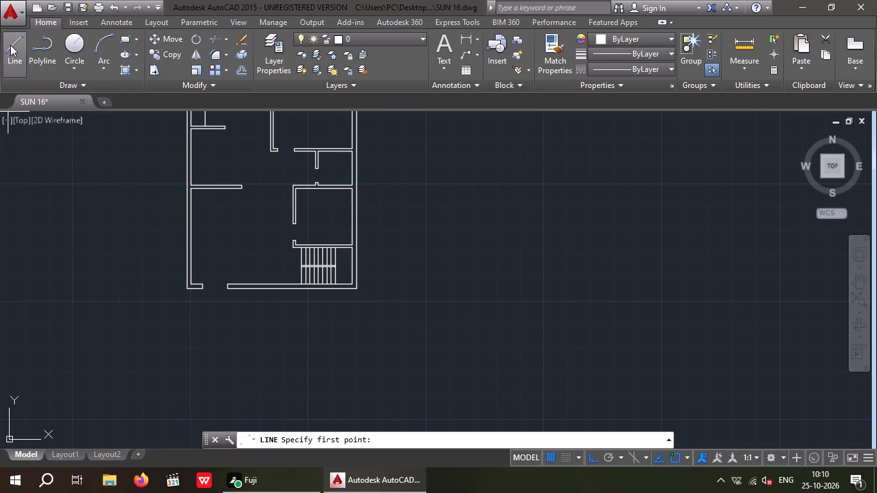
scroll(312, 257, up, 4)
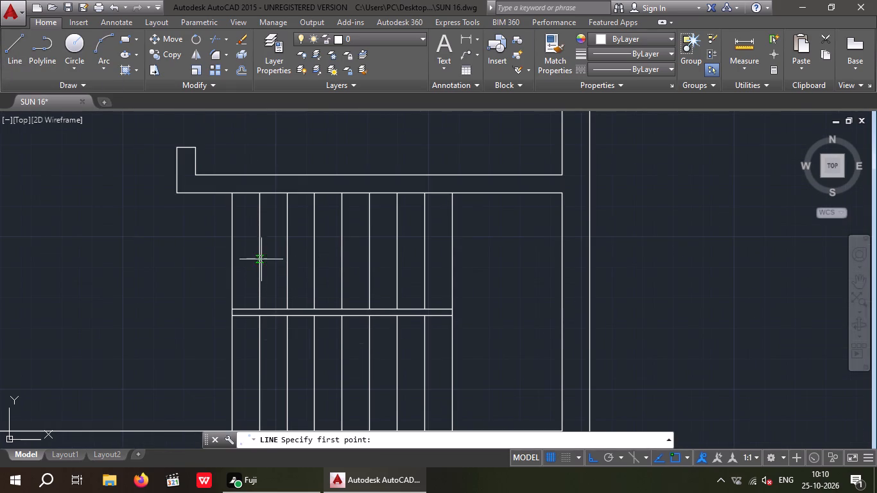
click(203, 251)
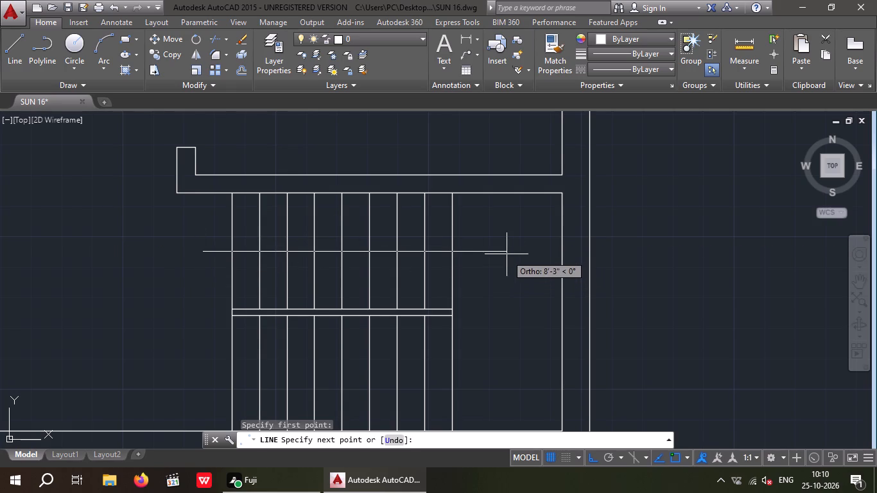
drag(510, 252, 512, 257)
middle_drag(510, 329, 511, 218)
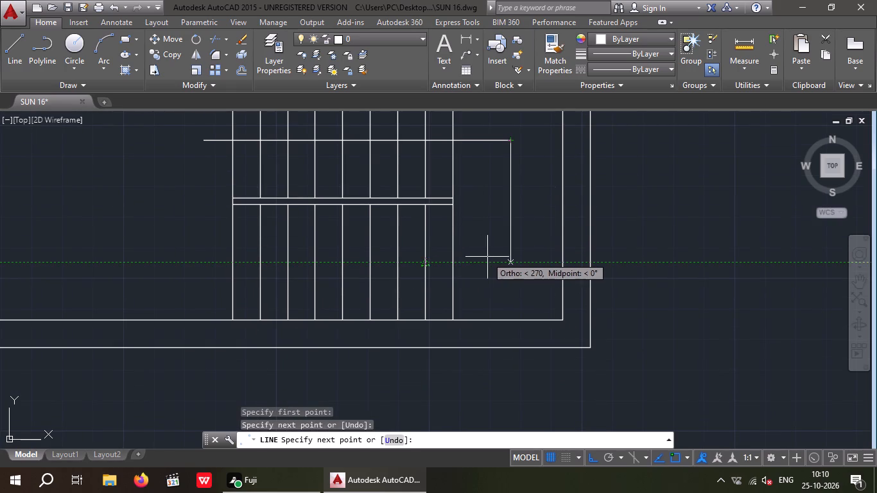
click(510, 261)
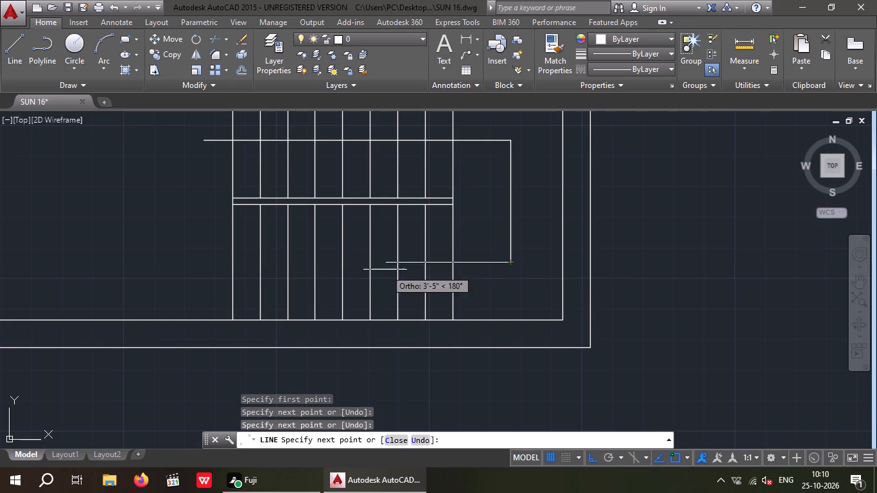
scroll(360, 260, up, 3)
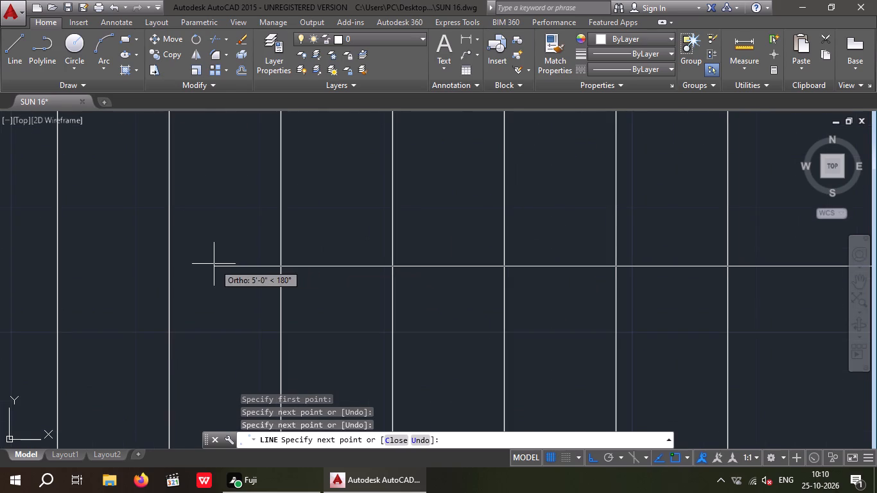
click(214, 264)
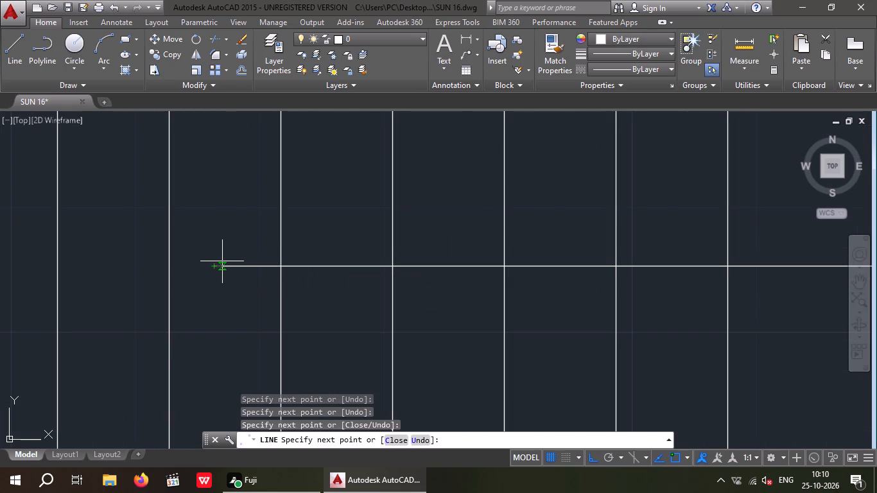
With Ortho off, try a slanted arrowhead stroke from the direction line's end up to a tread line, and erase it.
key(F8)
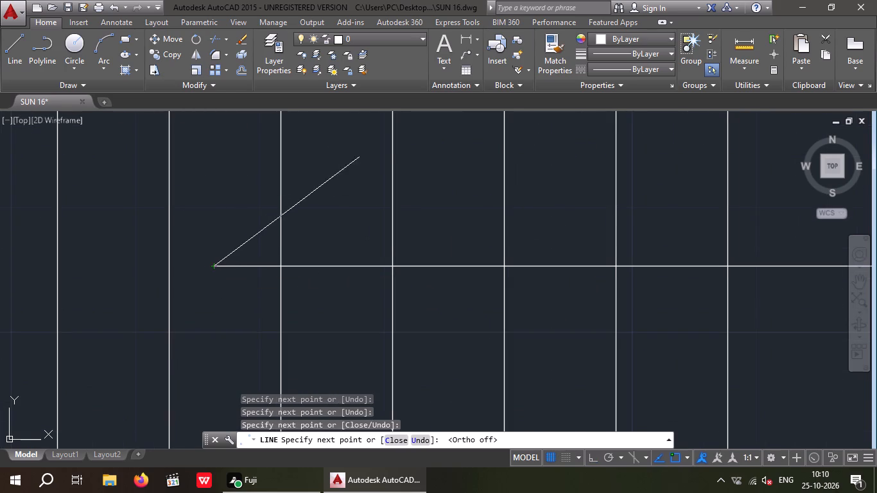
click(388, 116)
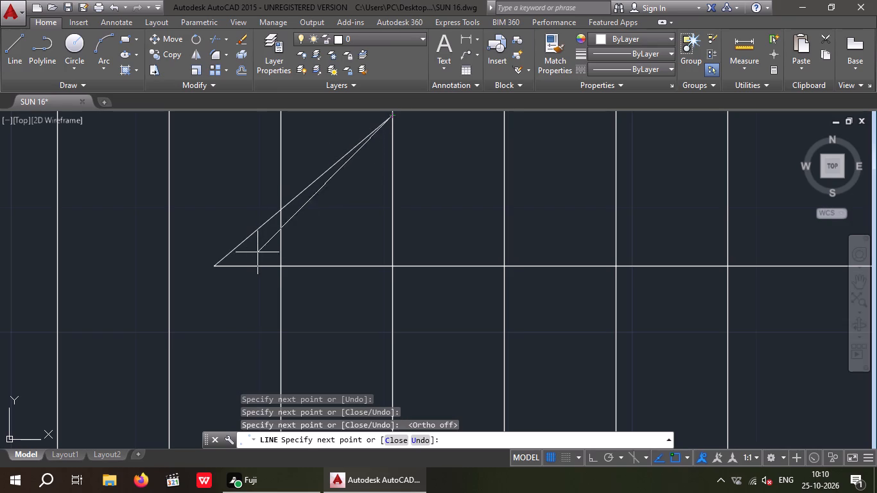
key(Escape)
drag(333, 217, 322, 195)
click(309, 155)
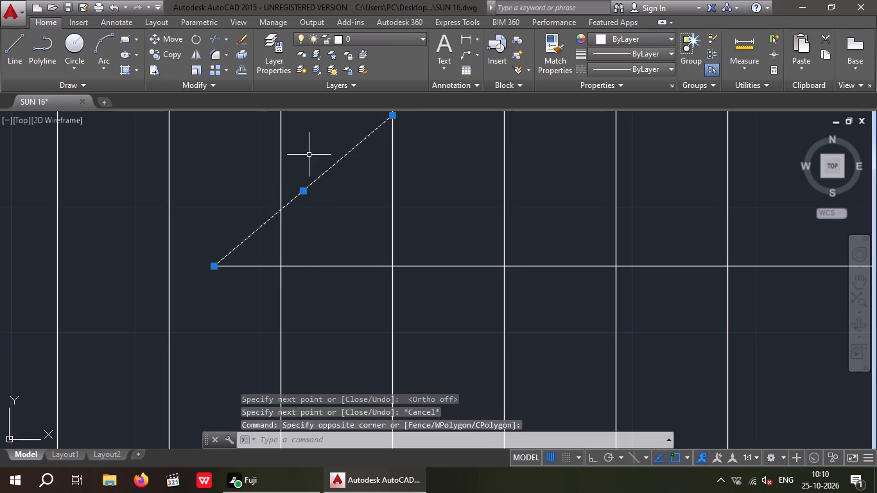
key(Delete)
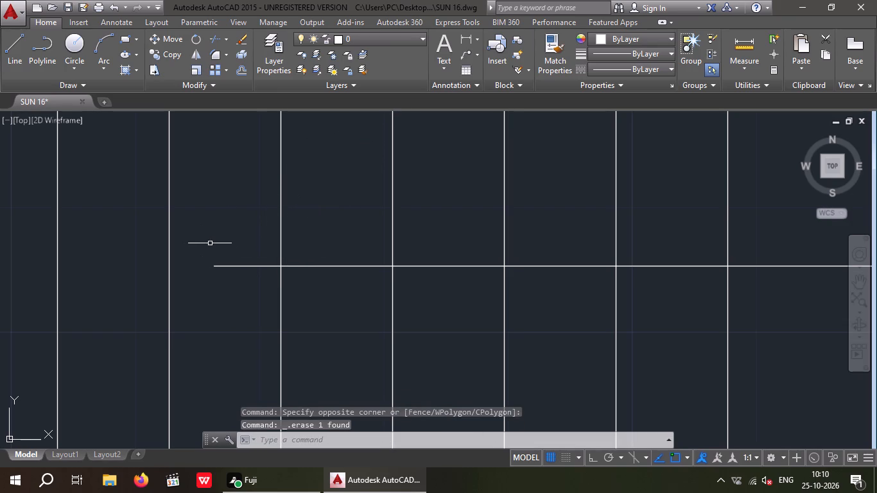
Draw two slanted lines, one upward and one downward, from the direction line's lower-flight end as an open arrowhead.
text(L)
key(space)
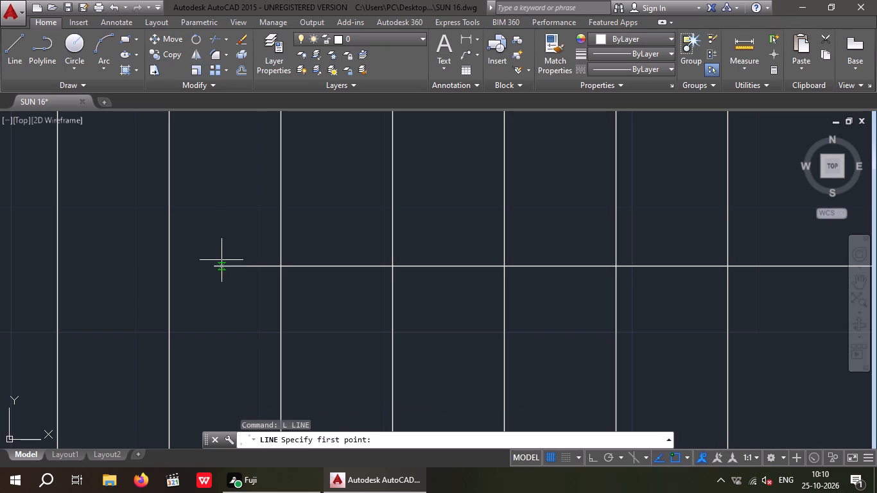
click(211, 263)
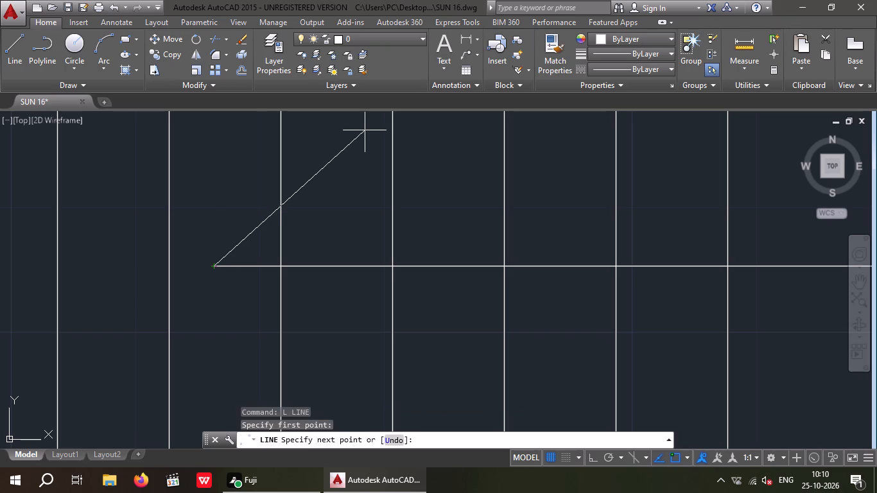
click(365, 130)
key(space)
key(space)
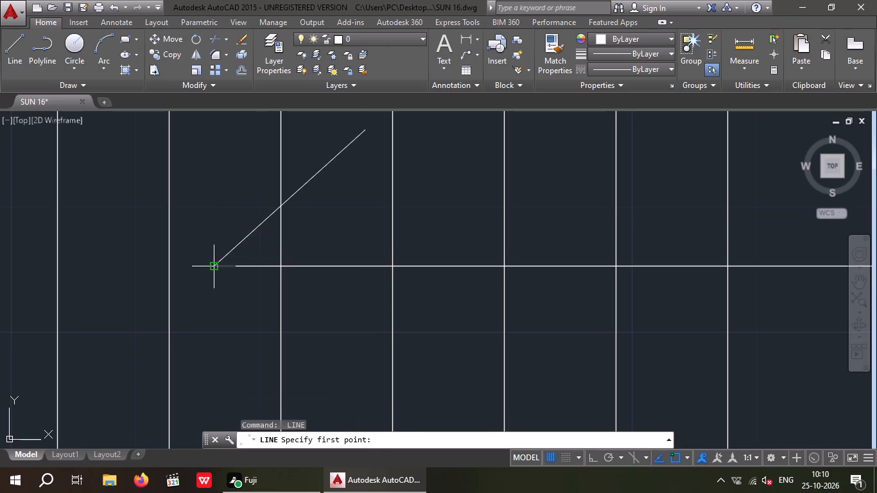
drag(212, 263, 223, 279)
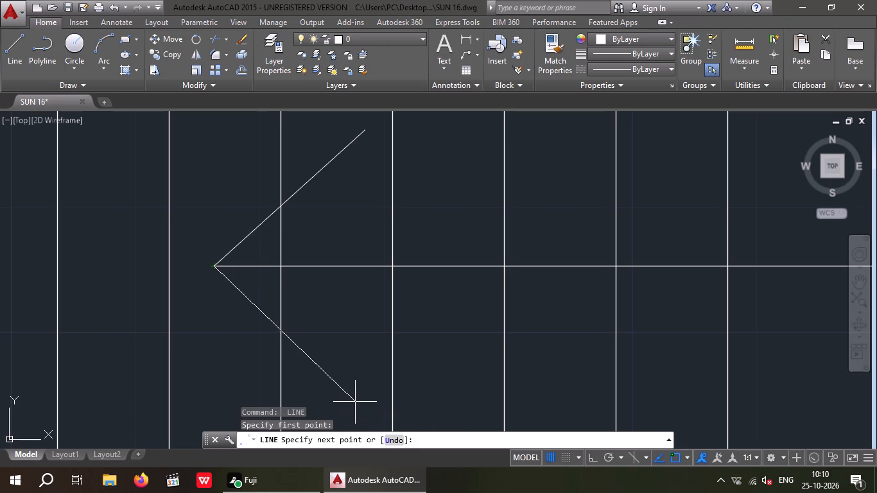
click(360, 394)
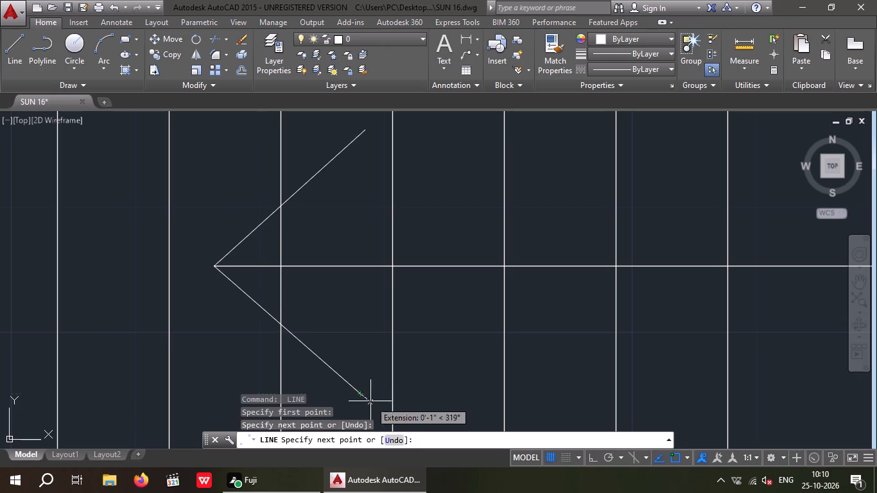
key(Escape)
Save the drawing.
scroll(360, 326, down, 4)
middle_drag(374, 335, 473, 321)
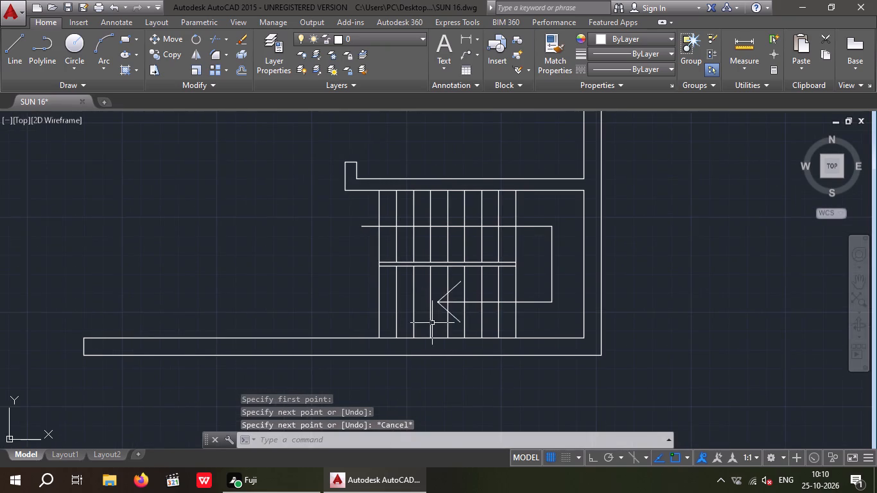
middle_drag(462, 324, 525, 319)
scroll(453, 291, down, 2)
middle_drag(452, 291, 557, 264)
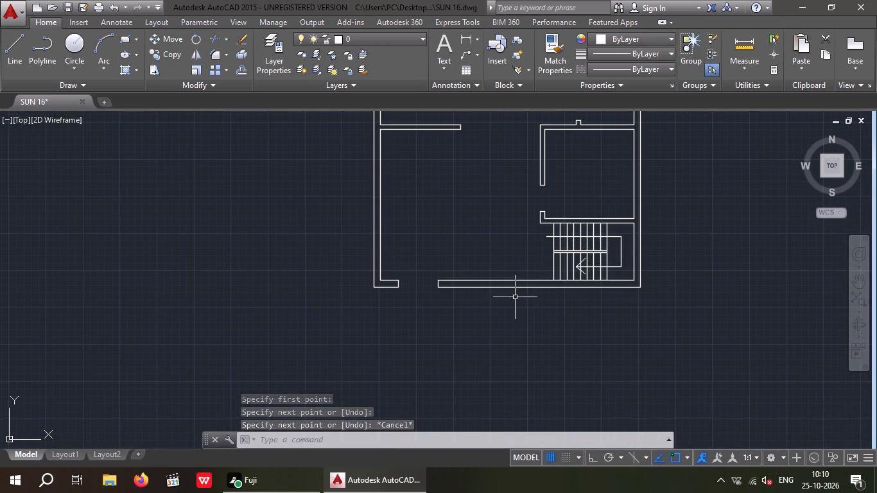
key(ctrl+s)
key(ctrl+s)
With Ortho on, draw a short horizontal line across the left outer wall beside the lower-left room.
middle_drag(450, 297, 440, 354)
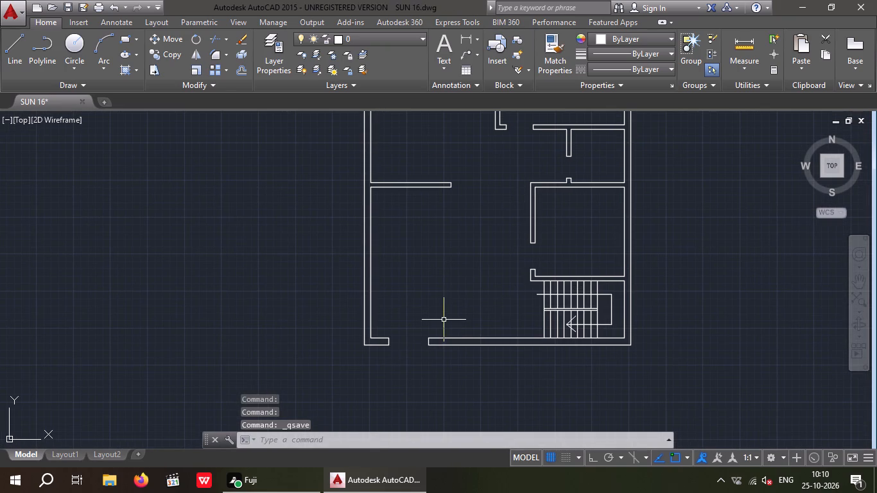
middle_drag(445, 336, 428, 378)
scroll(426, 378, down, 1)
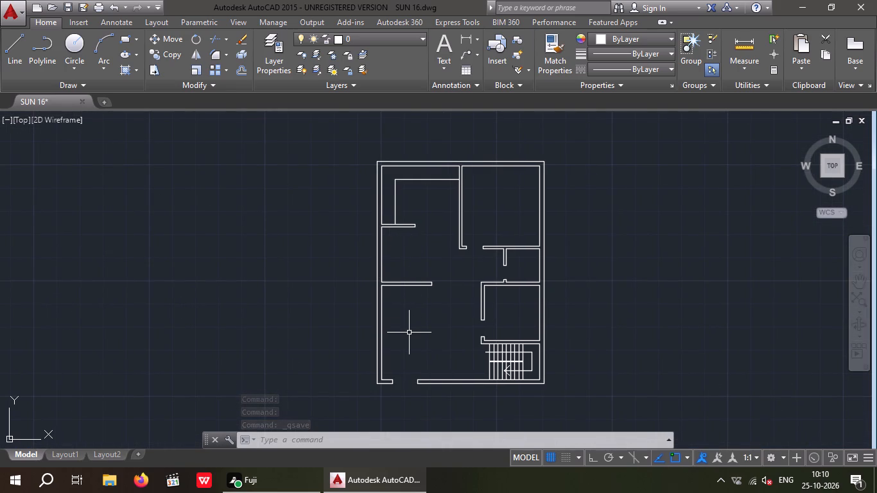
text(L)
key(space)
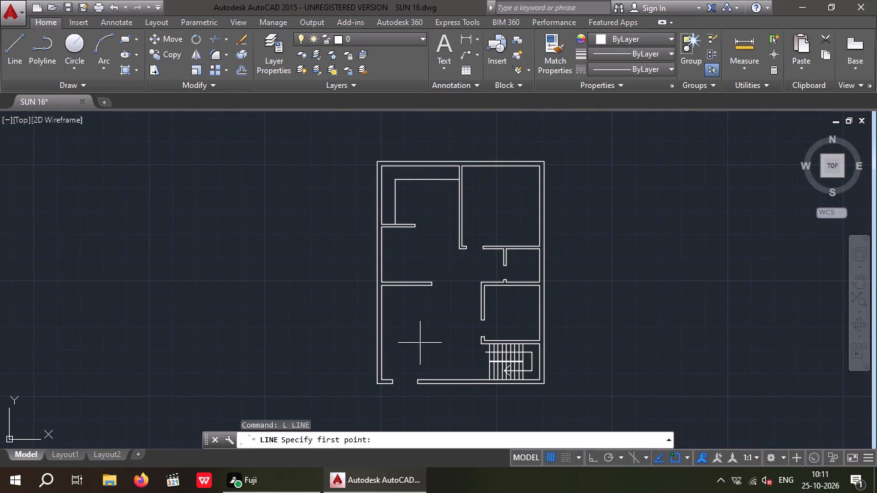
key(F8)
scroll(382, 333, up, 3)
scroll(376, 322, down, 1)
middle_drag(377, 321, 433, 193)
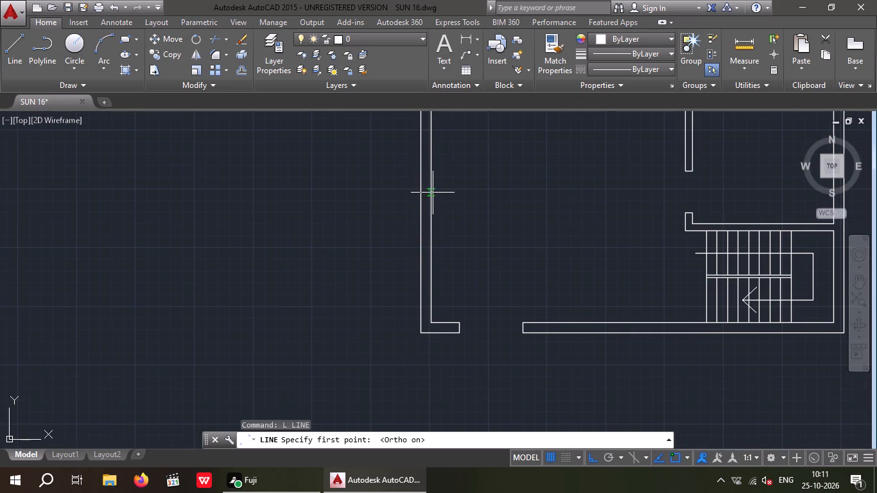
click(432, 203)
scroll(415, 203, up, 2)
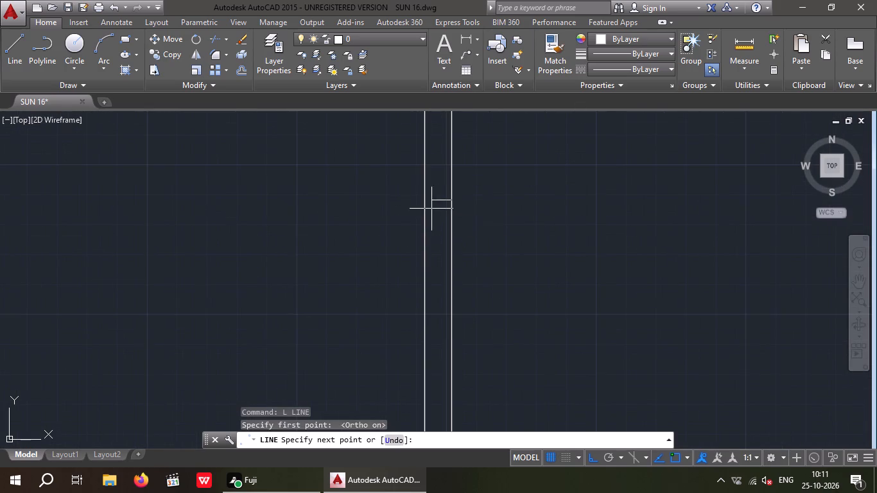
click(424, 203)
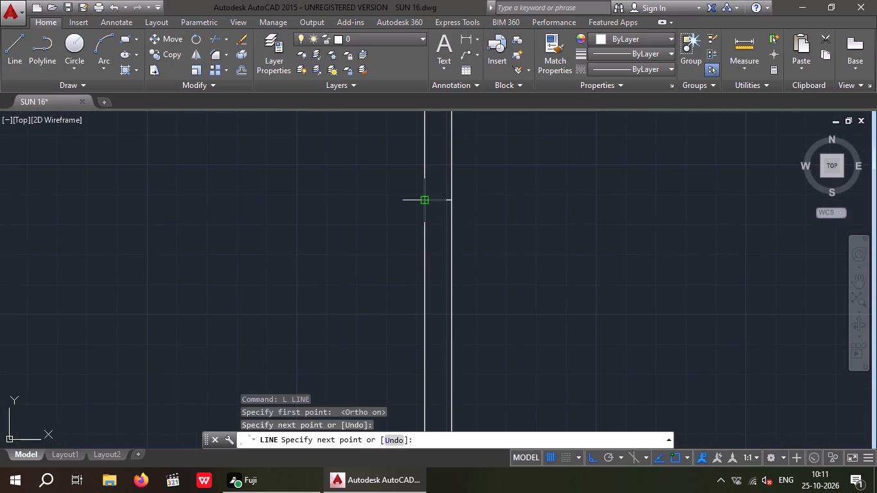
Draw a short horizontal line across the left outer wall at the midpoint of the middle-left room's wall.
scroll(424, 213, down, 1)
key(space)
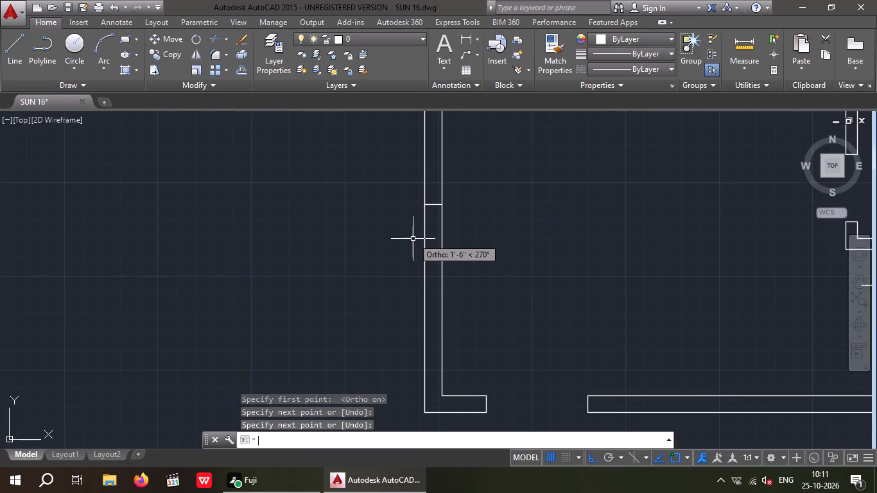
scroll(419, 235, down, 2)
middle_drag(420, 254, 403, 342)
middle_drag(444, 284, 441, 357)
key(space)
scroll(412, 250, up, 2)
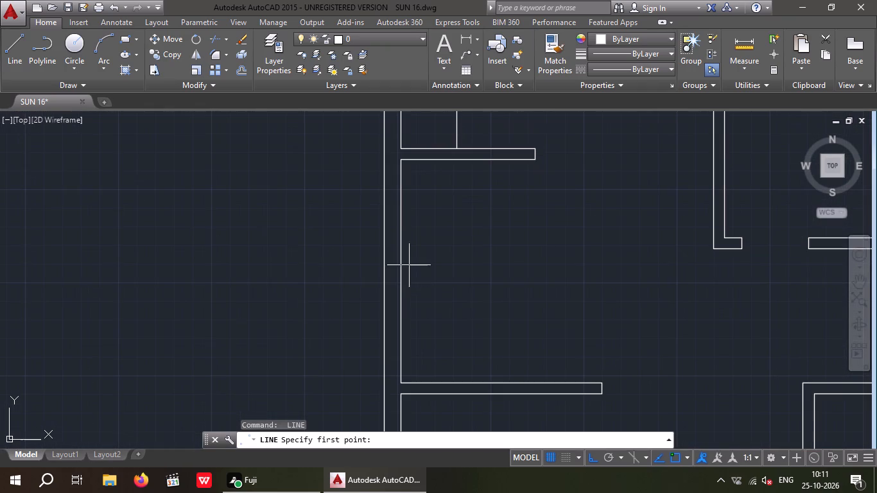
drag(403, 274, 386, 277)
scroll(379, 279, up, 3)
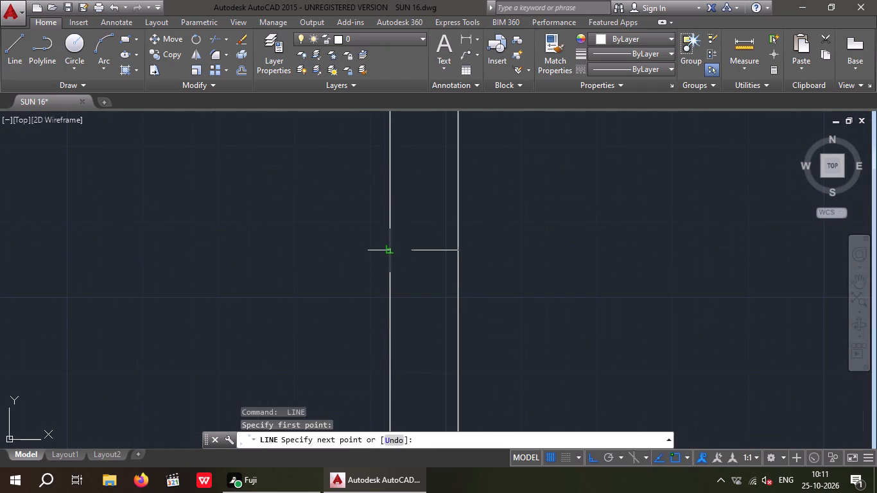
click(391, 253)
key(space)
Draw a short horizontal line across the left outer wall at the midpoint of the upper-left counter room's wall.
scroll(428, 261, down, 3)
middle_drag(456, 286, 433, 359)
scroll(456, 262, down, 3)
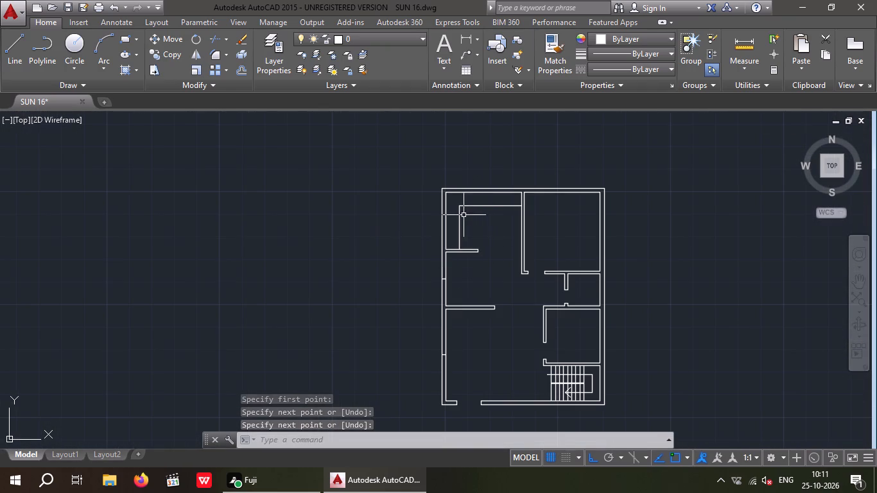
scroll(441, 221, up, 3)
key(space)
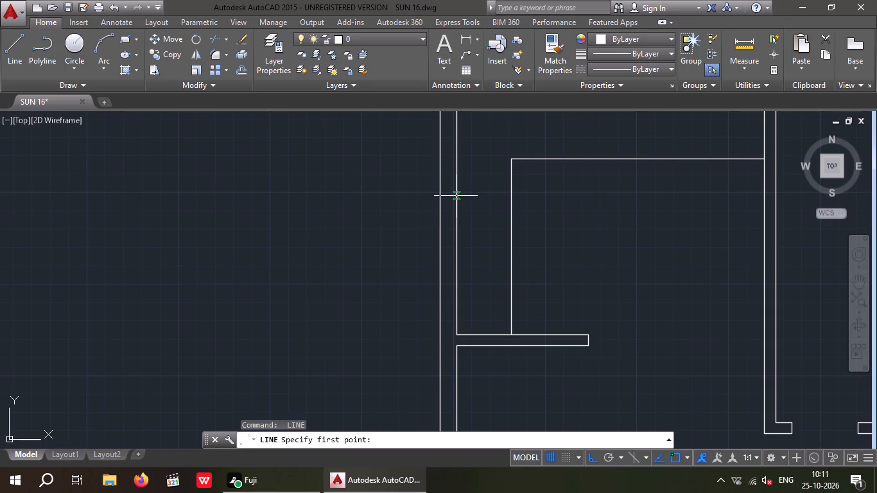
middle_drag(462, 195, 477, 246)
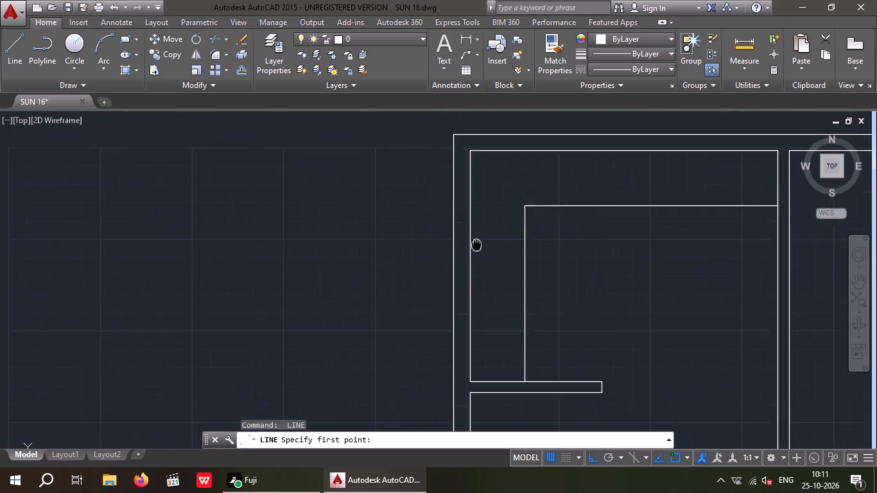
middle_drag(477, 246, 478, 274)
click(474, 301)
scroll(456, 308, up, 4)
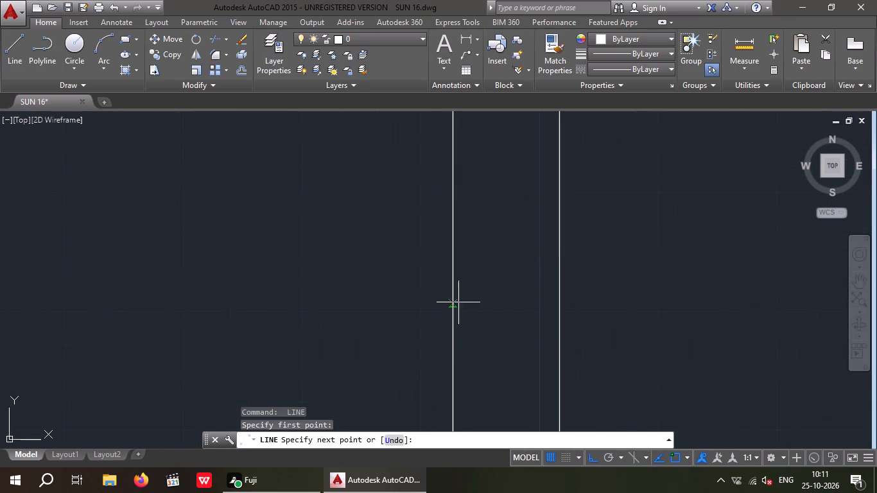
click(455, 248)
key(space)
Draw a short vertical line across the top outer wall at the midpoint of the upper-left counter room's wall.
scroll(512, 259, down, 5)
middle_drag(570, 245, 498, 299)
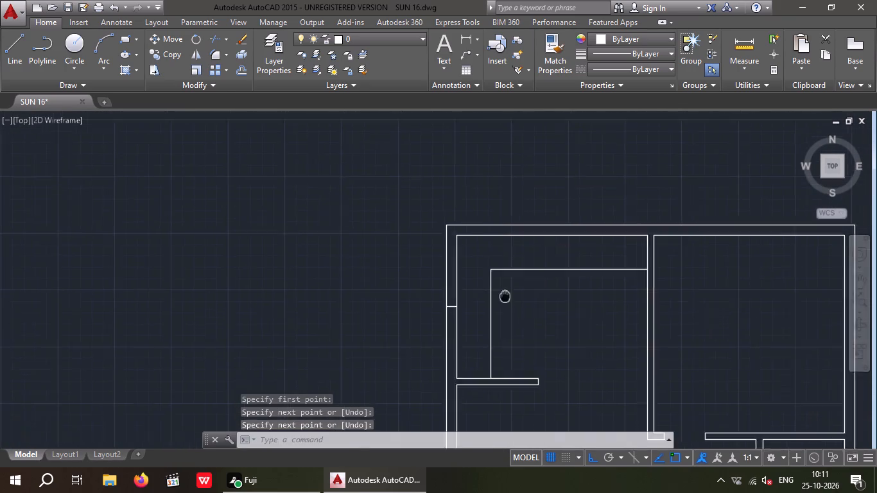
middle_drag(498, 299, 439, 323)
key(space)
click(482, 263)
scroll(482, 261, up, 4)
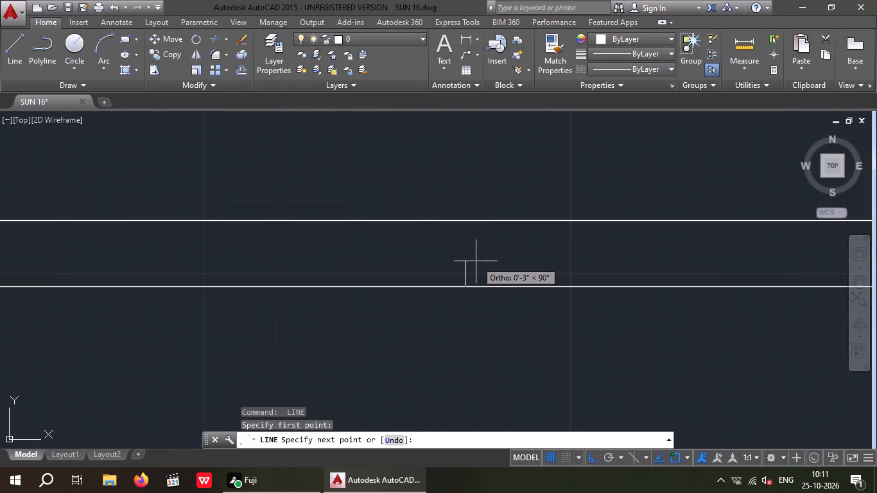
click(468, 221)
key(space)
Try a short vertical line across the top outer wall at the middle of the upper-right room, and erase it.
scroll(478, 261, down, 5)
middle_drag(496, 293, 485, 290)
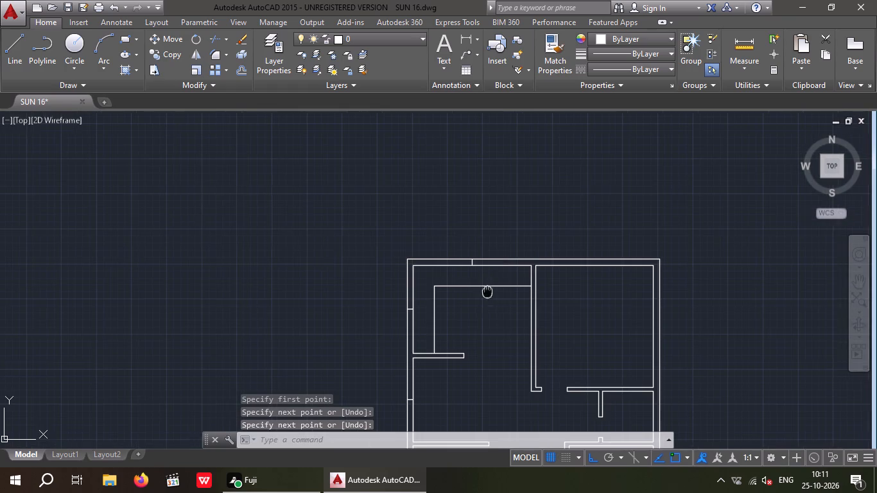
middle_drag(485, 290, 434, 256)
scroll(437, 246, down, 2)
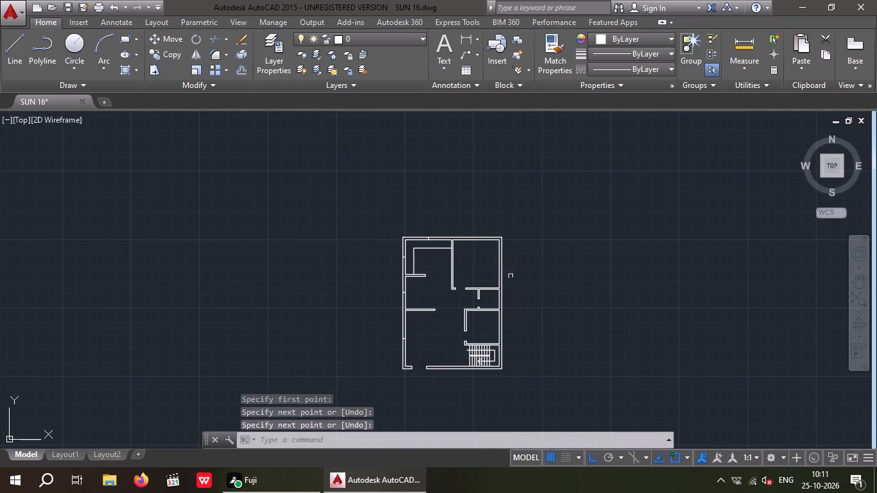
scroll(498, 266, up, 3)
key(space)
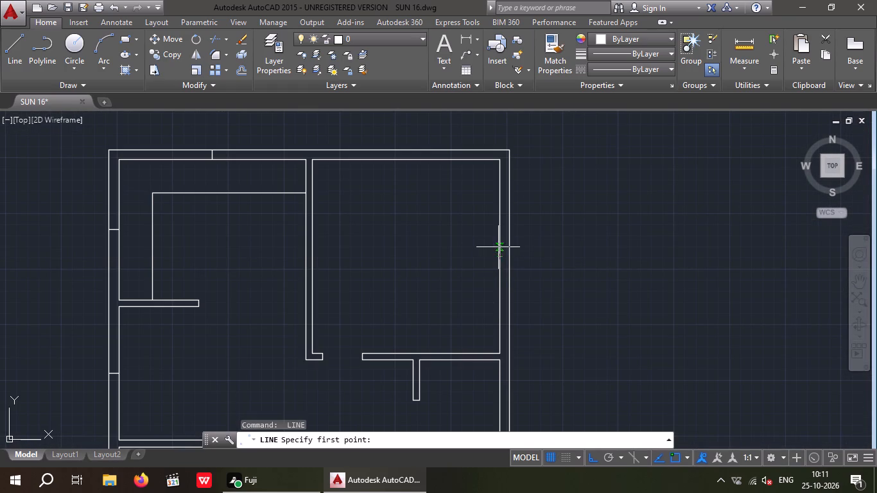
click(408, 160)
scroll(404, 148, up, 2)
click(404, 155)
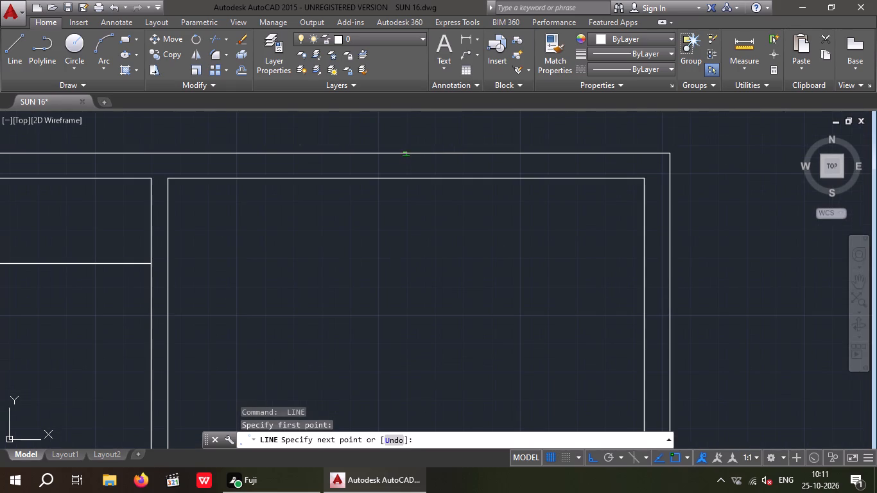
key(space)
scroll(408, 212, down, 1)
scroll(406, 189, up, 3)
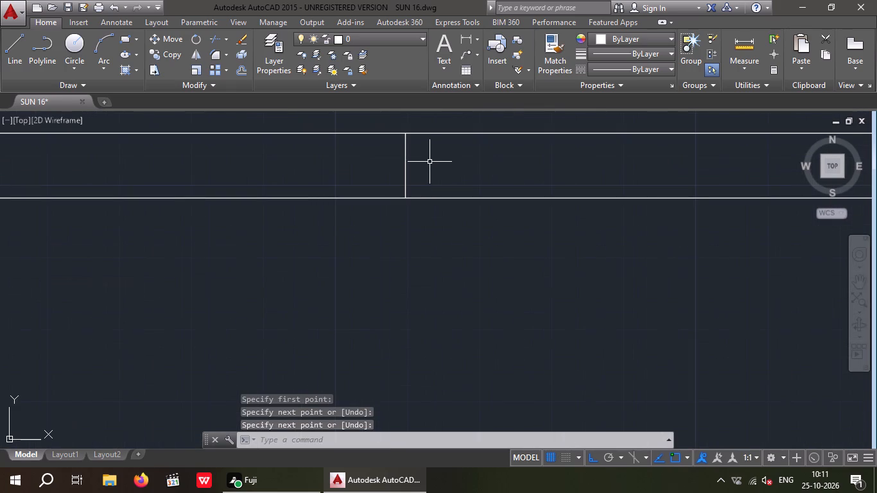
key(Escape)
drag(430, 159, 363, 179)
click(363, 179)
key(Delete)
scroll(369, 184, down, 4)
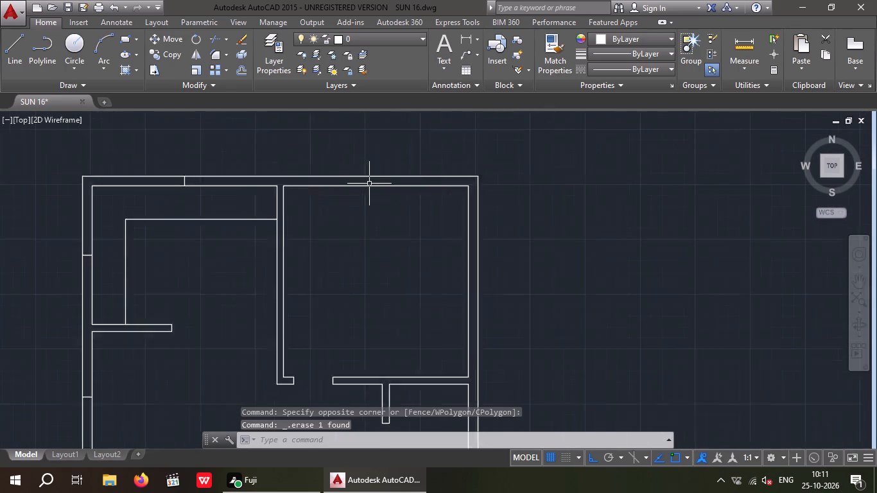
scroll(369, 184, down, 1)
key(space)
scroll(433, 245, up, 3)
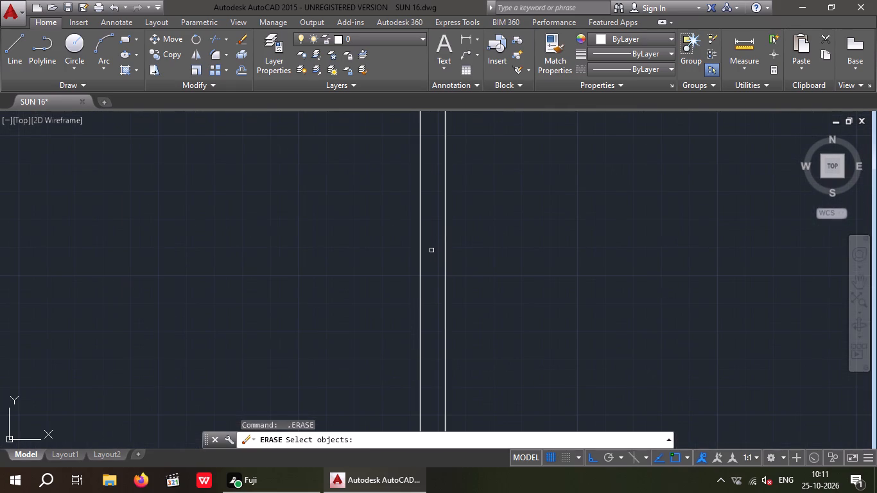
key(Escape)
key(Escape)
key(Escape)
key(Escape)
Draw a short horizontal line across the right outer wall at the midpoint of the upper-right room's wall.
key(l)
key(space)
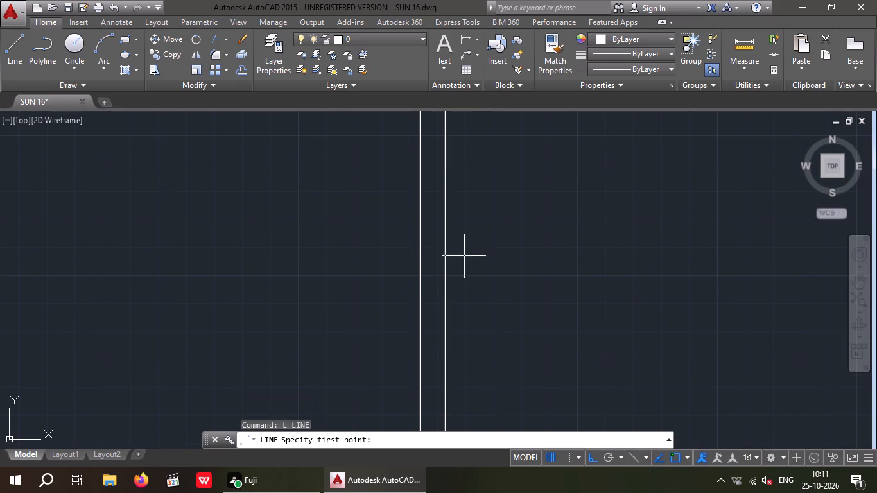
scroll(422, 275, down, 3)
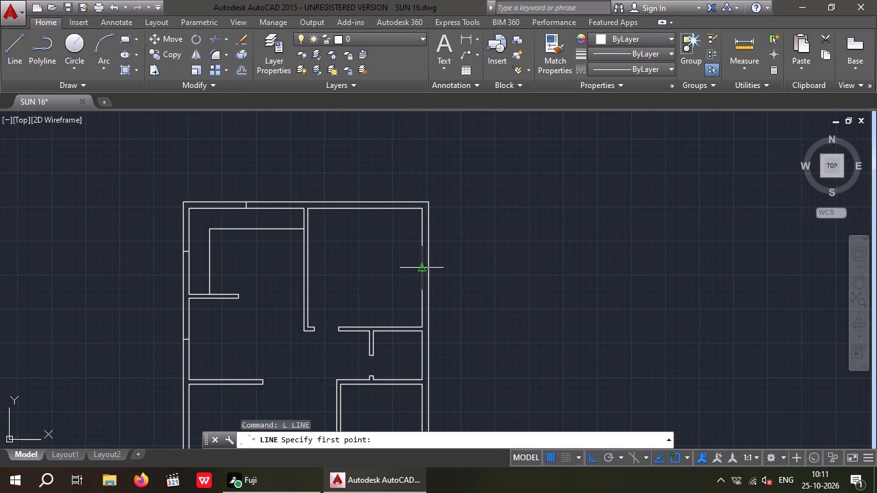
click(421, 264)
scroll(436, 264, up, 4)
click(380, 284)
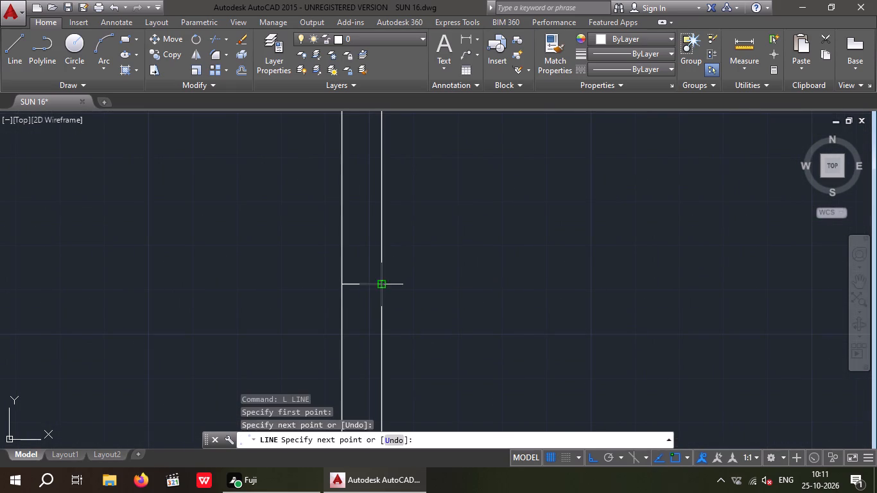
key(space)
Draw a short horizontal line across the right outer wall at the midpoint of the small room below the upper-right room.
scroll(426, 278, down, 3)
middle_drag(427, 277, 428, 220)
scroll(431, 214, down, 2)
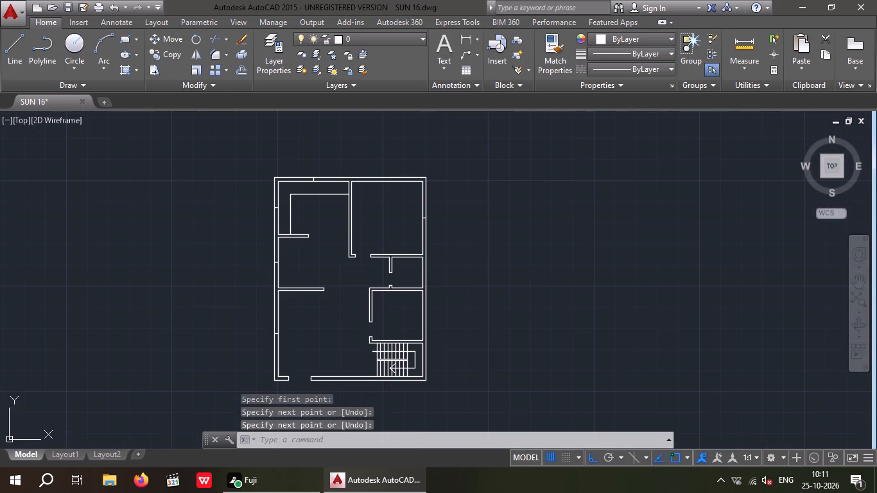
scroll(422, 268, up, 3)
key(space)
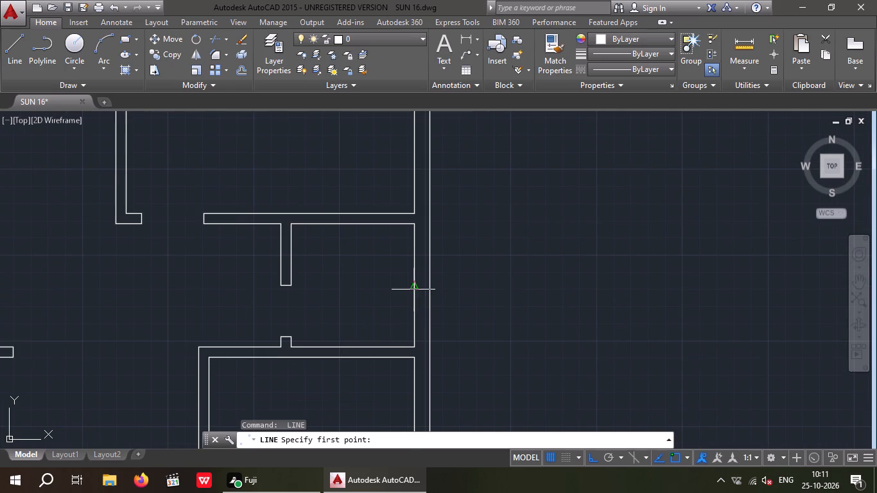
click(413, 287)
scroll(444, 293, up, 3)
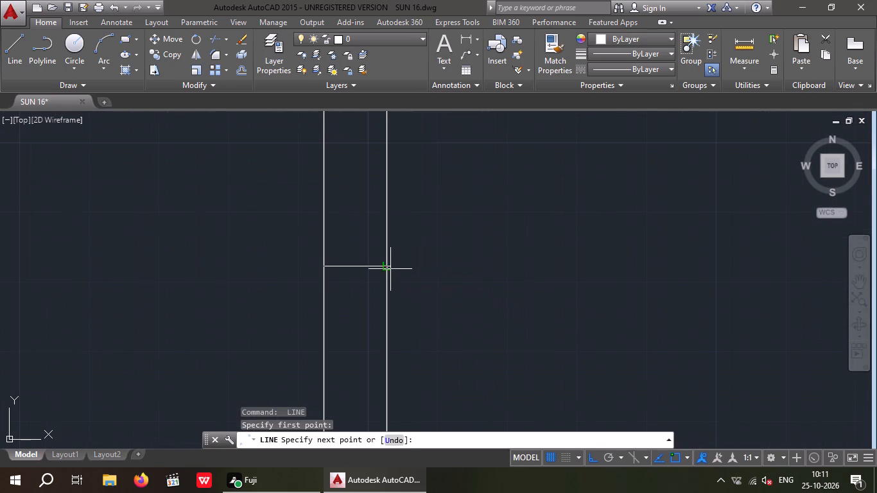
click(390, 269)
key(space)
Draw a short horizontal line across the right outer wall at the midpoint of the room just above the staircase.
scroll(435, 268, down, 4)
middle_drag(443, 278, 465, 206)
scroll(465, 212, down, 2)
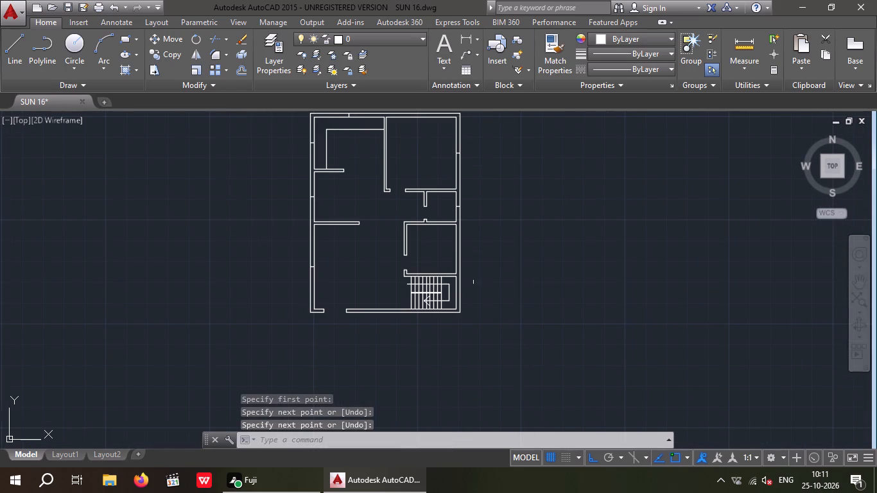
key(space)
scroll(456, 253, up, 3)
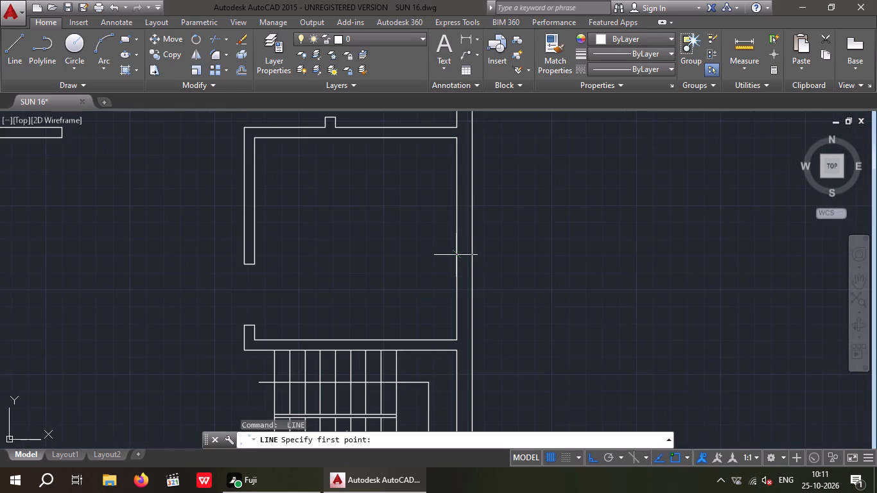
click(455, 239)
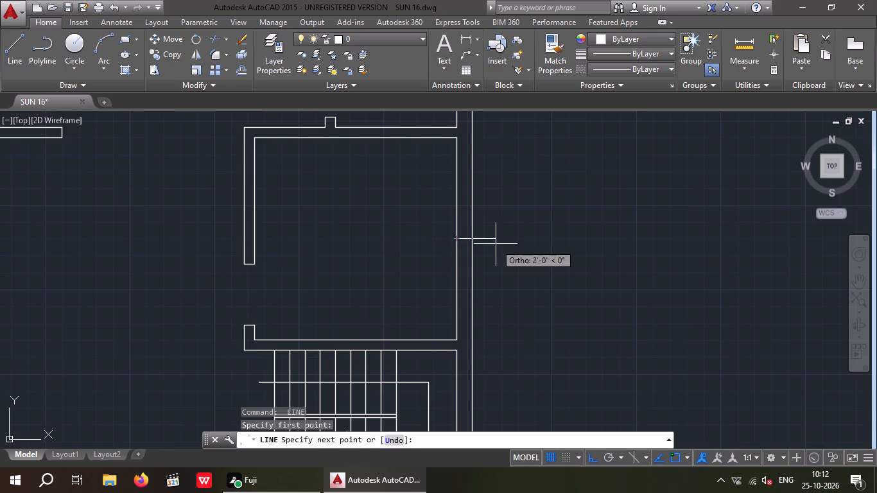
scroll(482, 246, up, 3)
click(441, 219)
key(space)
Draw a short horizontal line across the right outer wall at the midpoint of the staircase area's wall.
scroll(464, 242, down, 5)
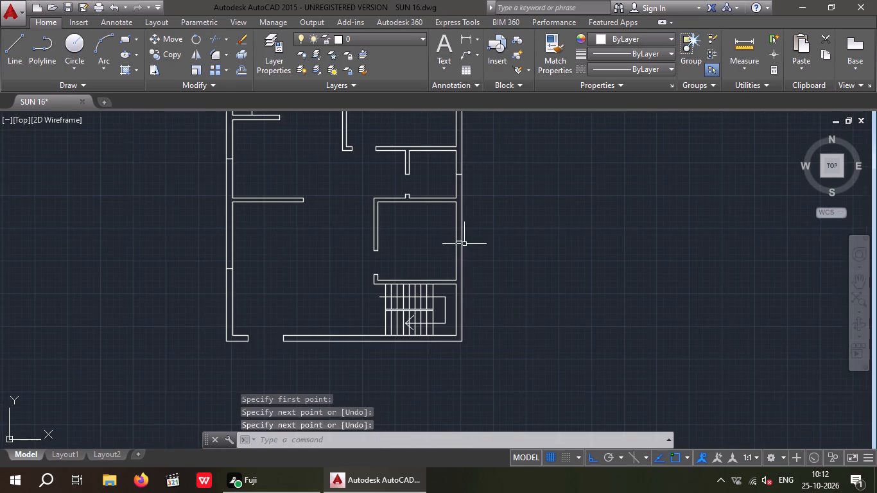
middle_drag(464, 264, 531, 223)
scroll(518, 228, down, 2)
scroll(519, 248, up, 5)
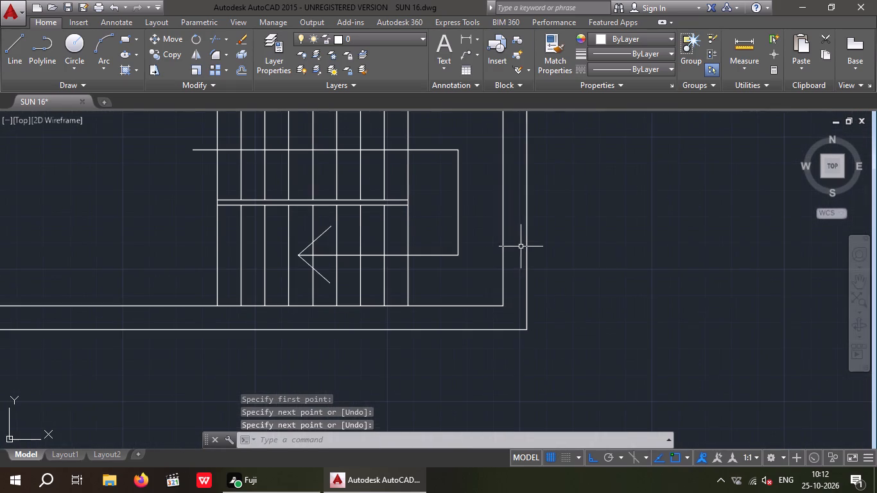
key(space)
click(504, 203)
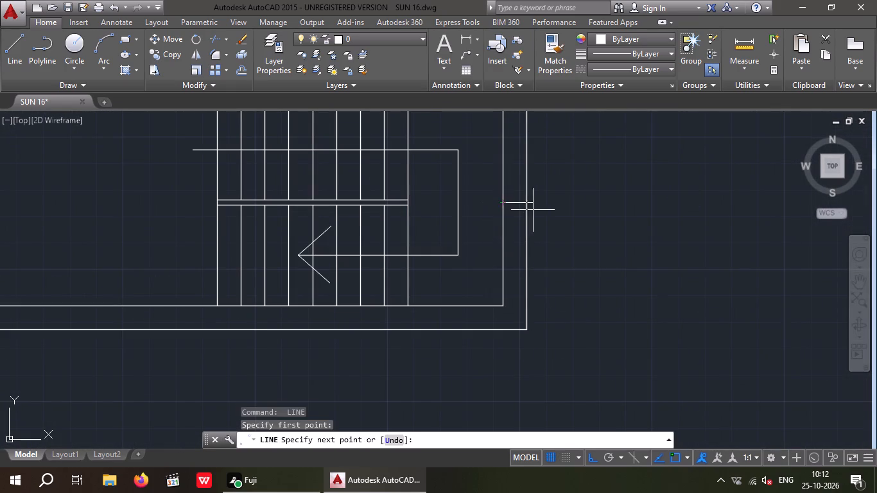
click(529, 201)
key(Escape)
key(Escape)
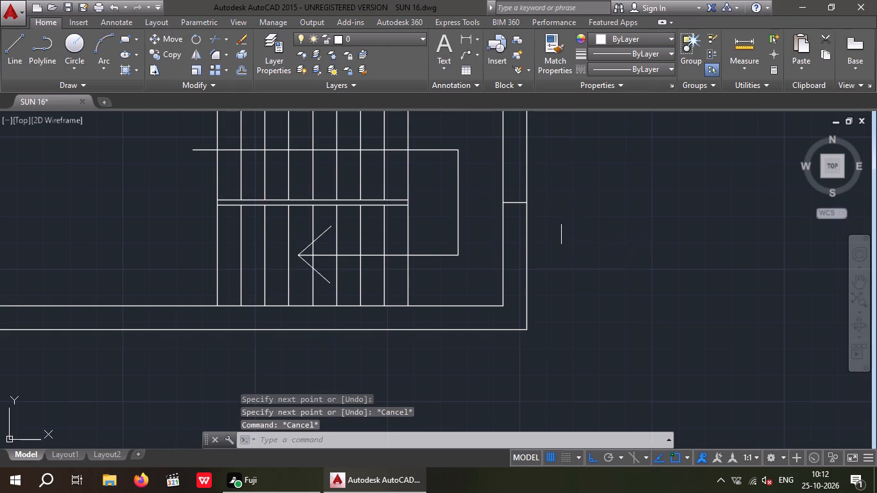
Offset the short line across the right outer wall beside the staircase by 1'6" both upward and downward.
scroll(561, 212, down, 3)
middle_drag(548, 229, 516, 293)
middle_drag(535, 277, 525, 301)
key(Escape)
key(Escape)
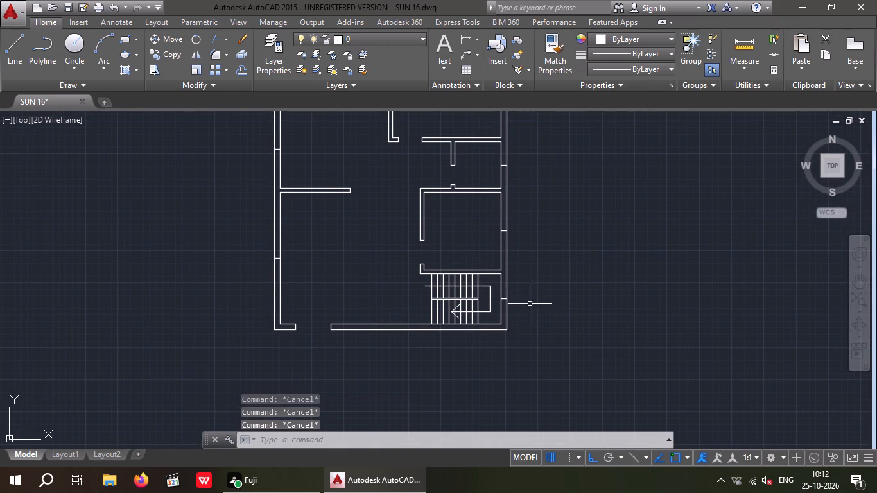
key(o)
key(Return)
key(1)
key(apostrophe)
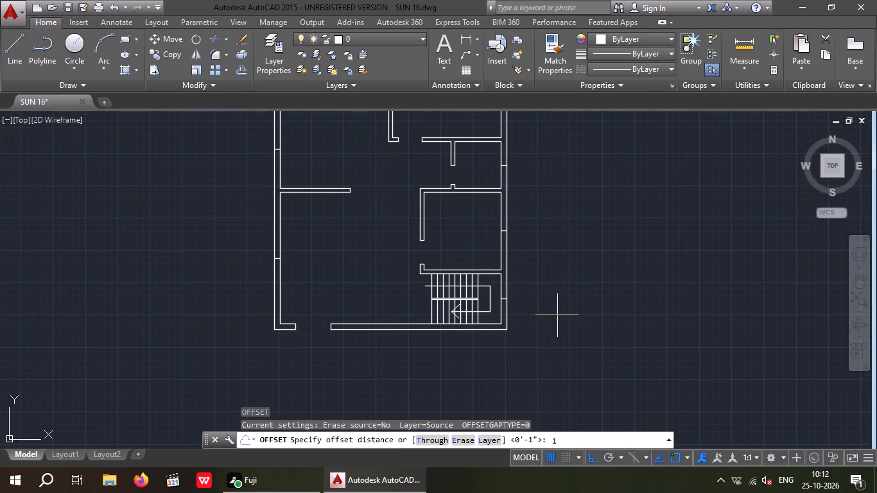
key(6)
key(shift+quotedbl)
key(Return)
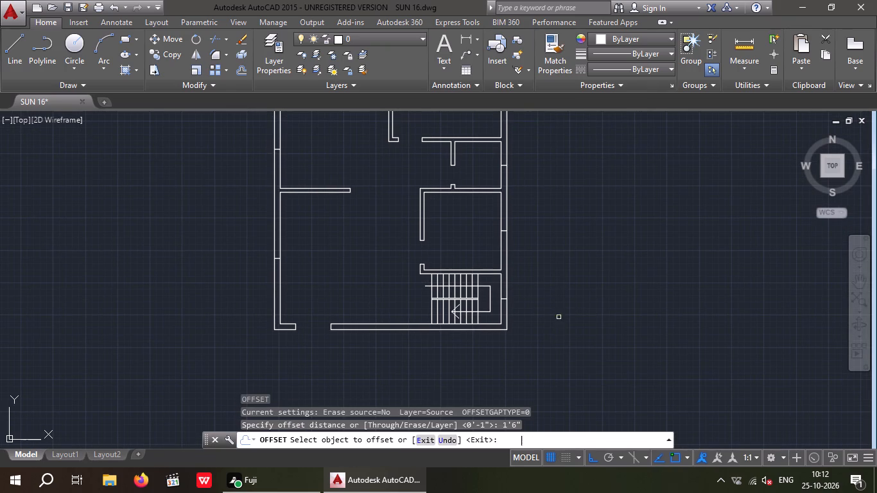
scroll(499, 302, up, 3)
middle_drag(496, 306, 448, 292)
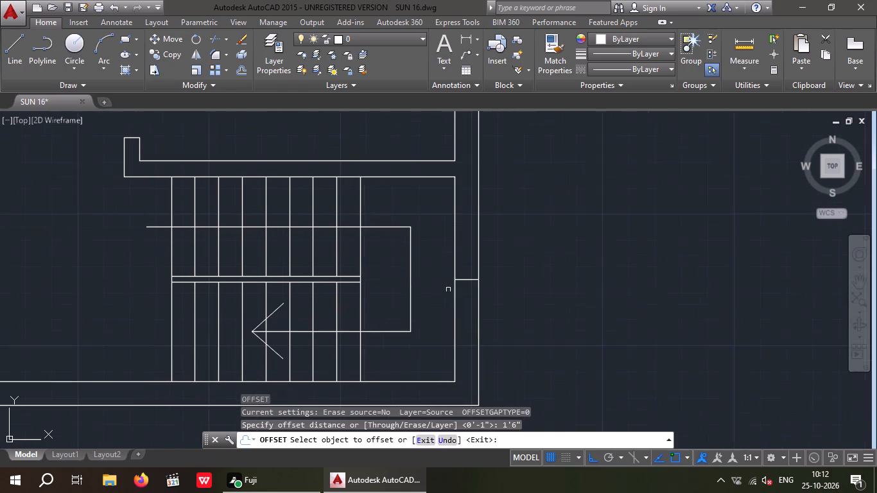
drag(467, 279, 469, 264)
drag(473, 220, 476, 243)
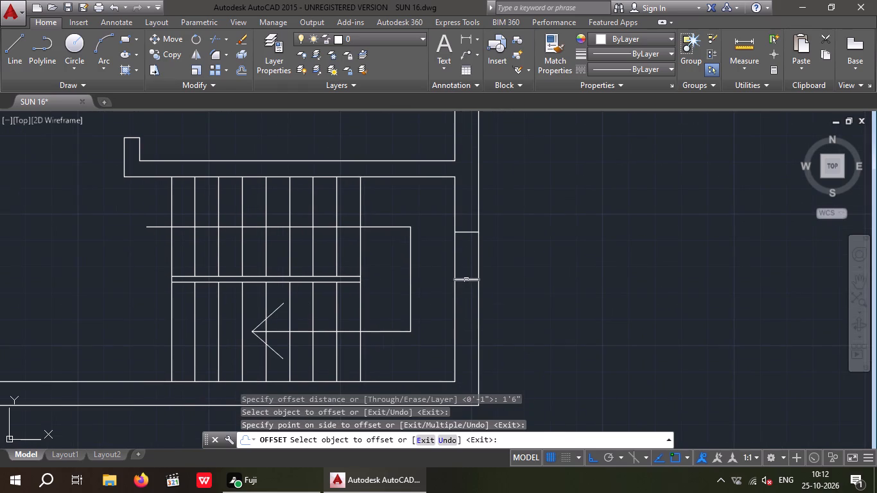
drag(466, 280, 469, 298)
click(474, 332)
scroll(467, 273, down, 4)
middle_drag(519, 250, 514, 319)
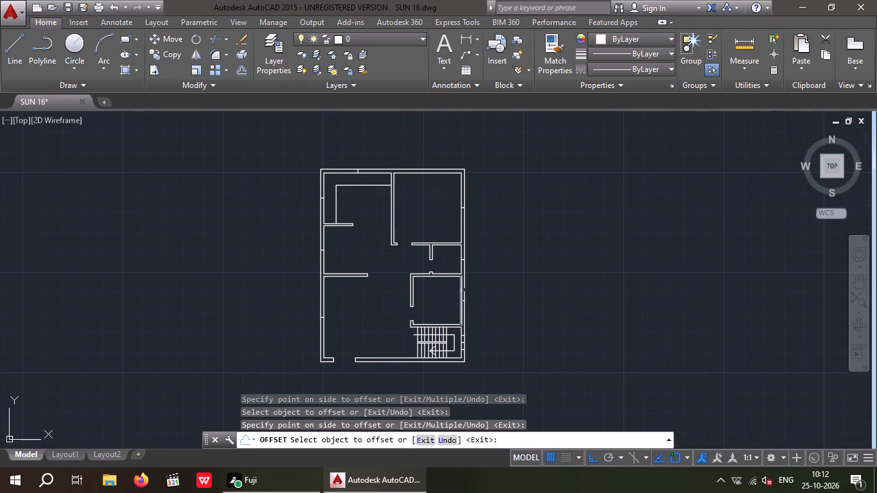
Offset the short line across the right outer wall of the room just above the staircase by 1'6" both upward and downward.
scroll(464, 295, up, 4)
drag(451, 331, 456, 306)
click(463, 257)
scroll(462, 263, down, 3)
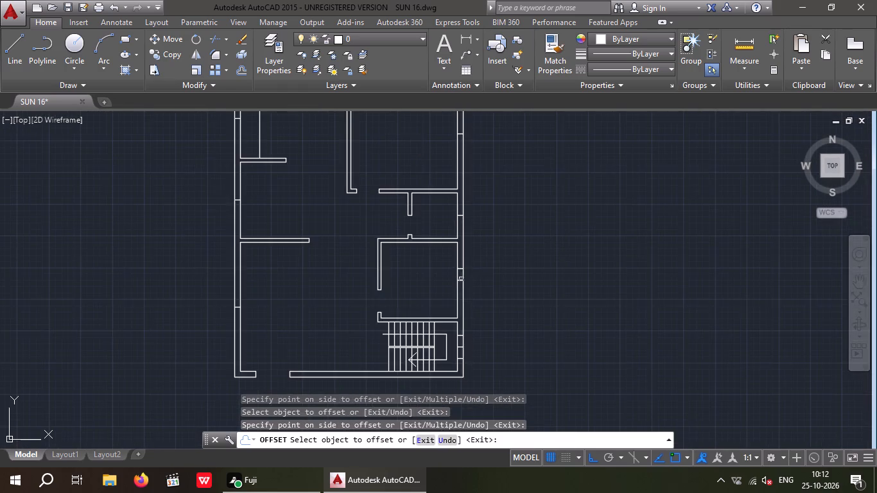
scroll(461, 281, up, 3)
drag(455, 279, 458, 286)
click(465, 320)
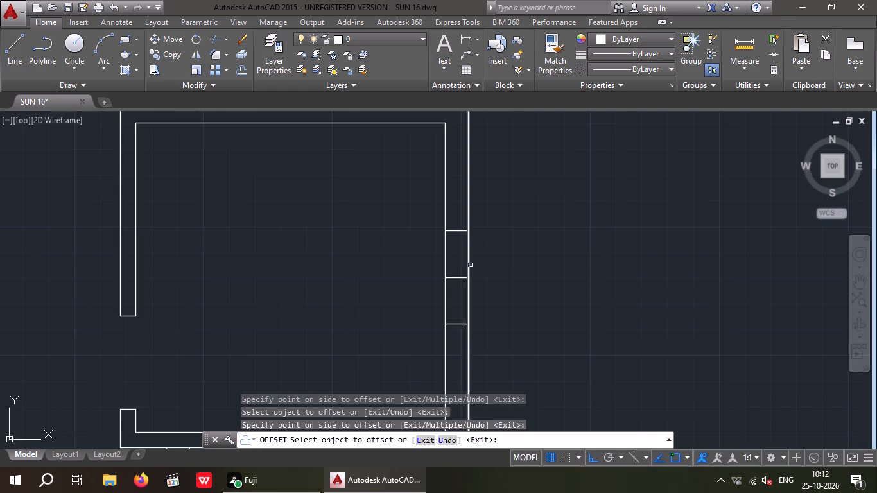
Offset the short line across the right outer wall of the upper-right room by 1'6" both upward and downward.
scroll(470, 265, down, 4)
middle_drag(510, 269, 508, 319)
scroll(466, 274, up, 4)
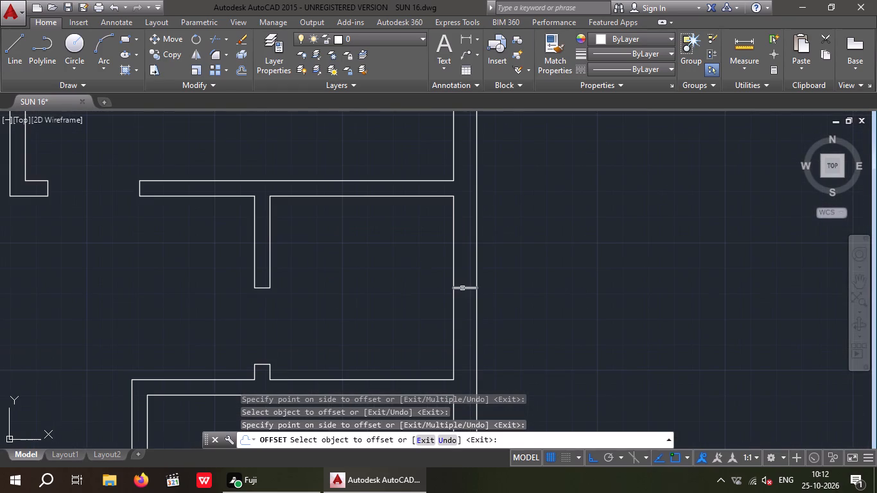
scroll(493, 255, down, 2)
middle_drag(491, 316, 476, 381)
middle_drag(514, 282, 506, 329)
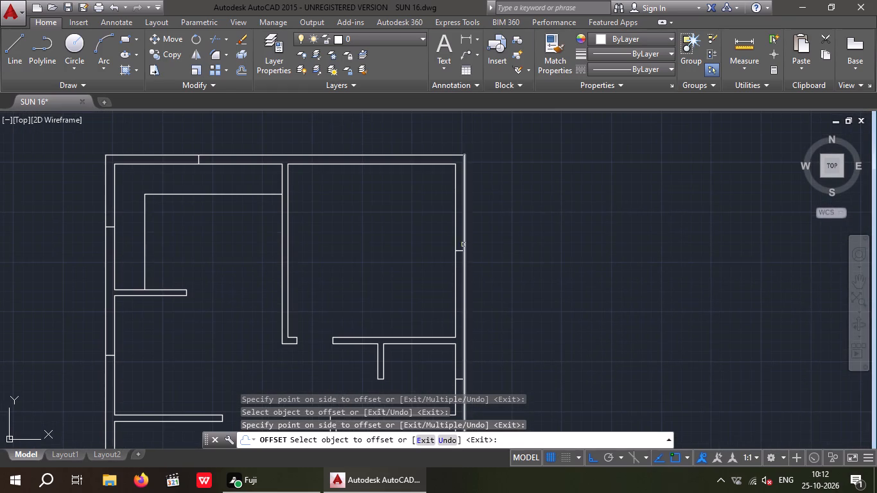
scroll(458, 246, up, 3)
drag(464, 261, 467, 246)
click(478, 183)
scroll(473, 189, down, 2)
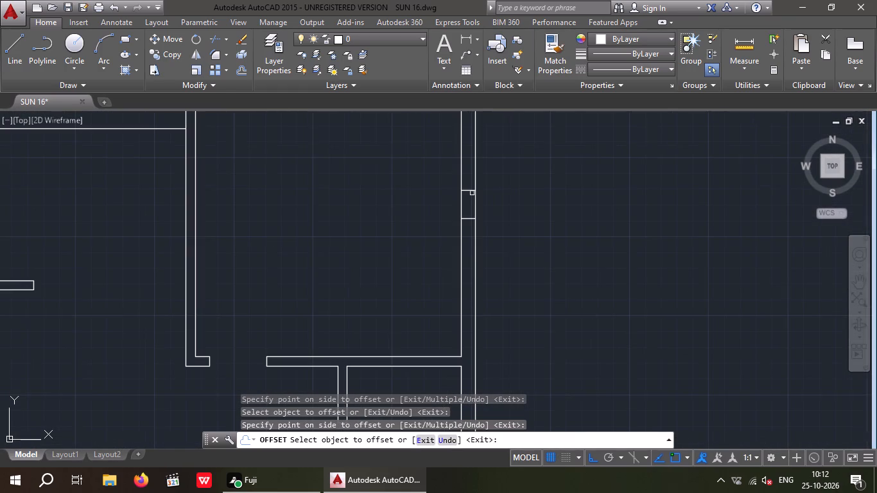
drag(469, 219, 471, 239)
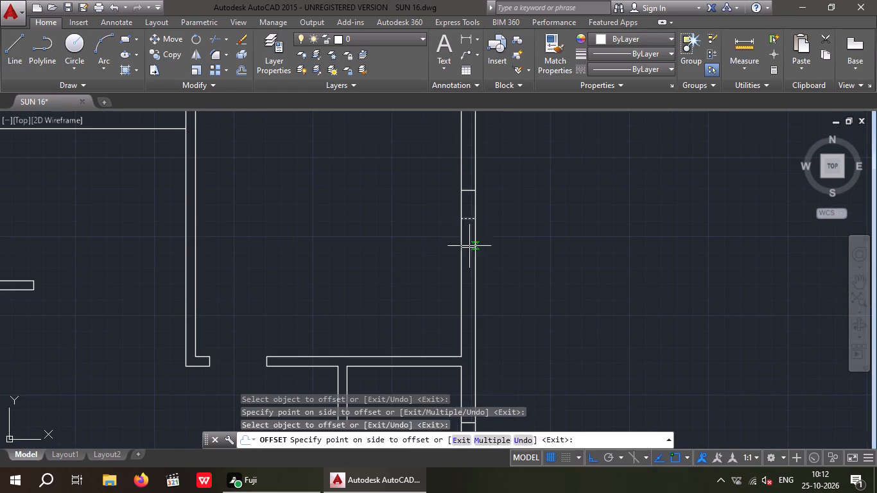
click(470, 250)
Offset the short vertical line across the top outer wall above the counter by 1'6" to both sides.
scroll(487, 214, down, 4)
scroll(418, 195, up, 4)
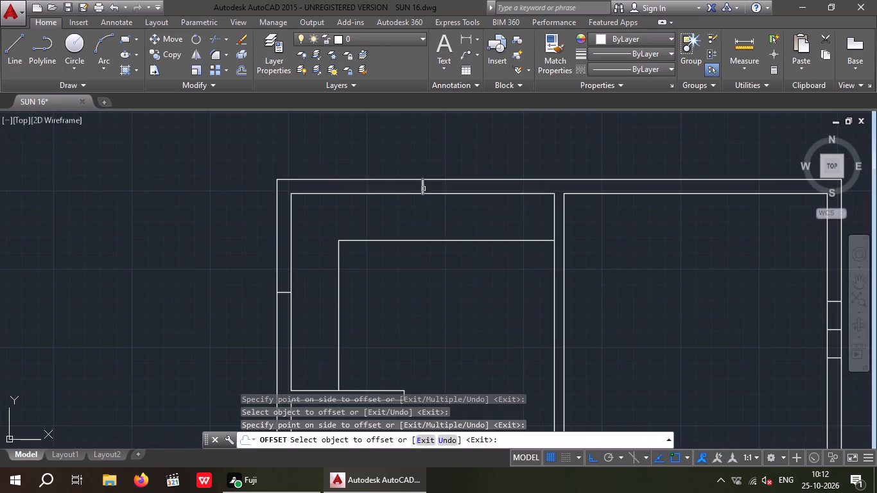
scroll(422, 189, up, 4)
drag(410, 186, 428, 188)
click(469, 189)
scroll(447, 198, down, 3)
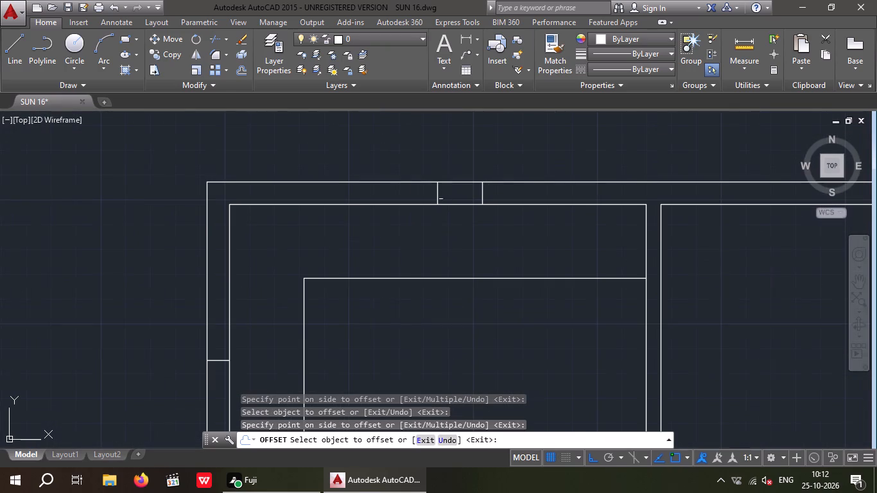
drag(438, 192, 400, 198)
drag(357, 193, 367, 193)
Offset the short line across the left outer wall beside the counter by 1'6" both upward and downward.
scroll(373, 190, down, 3)
scroll(337, 238, up, 4)
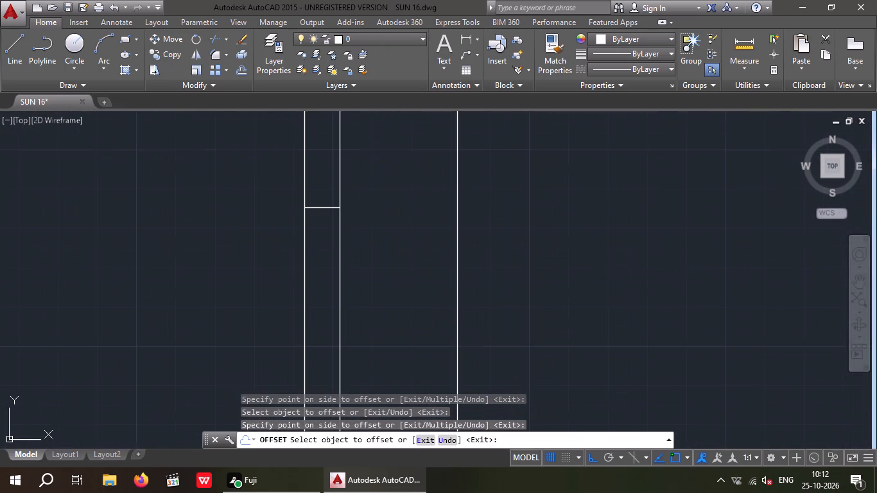
click(324, 209)
click(329, 170)
scroll(329, 173, down, 3)
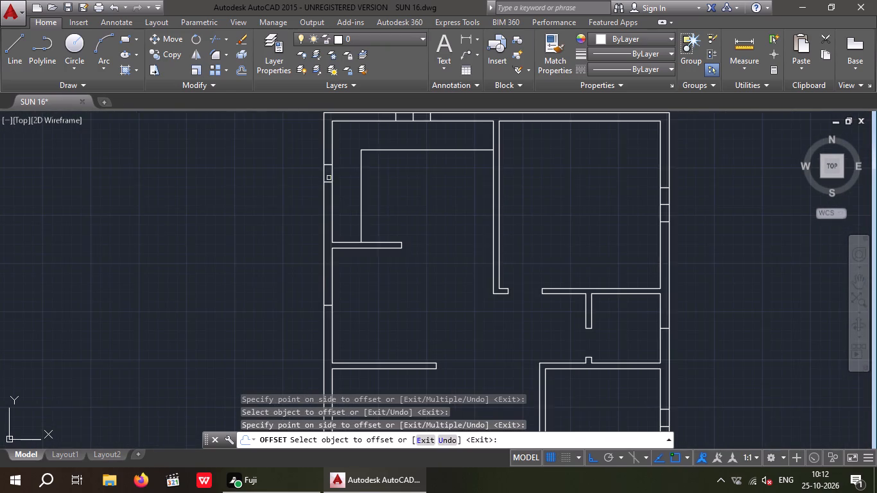
scroll(327, 182, up, 2)
drag(327, 183, 327, 200)
click(330, 217)
Offset the short line across the left outer wall of the middle-left room by 1'6" both upward and downward.
scroll(331, 217, down, 5)
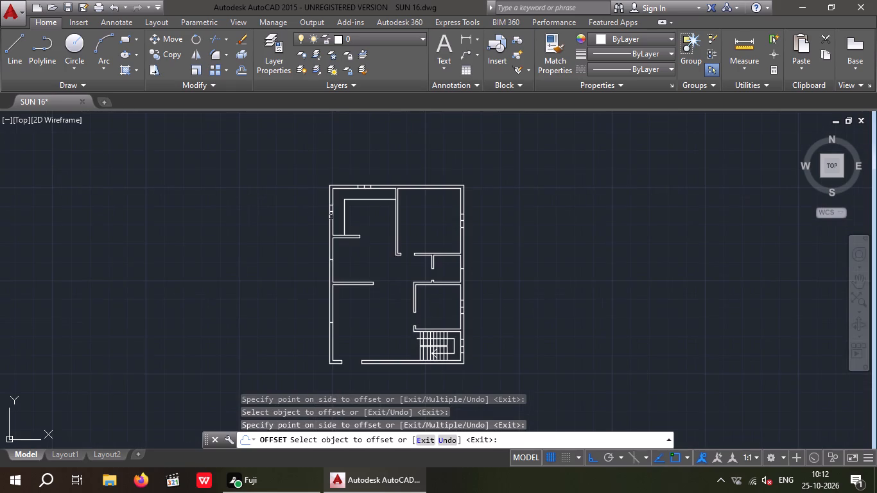
middle_drag(334, 250, 374, 186)
scroll(372, 194, up, 4)
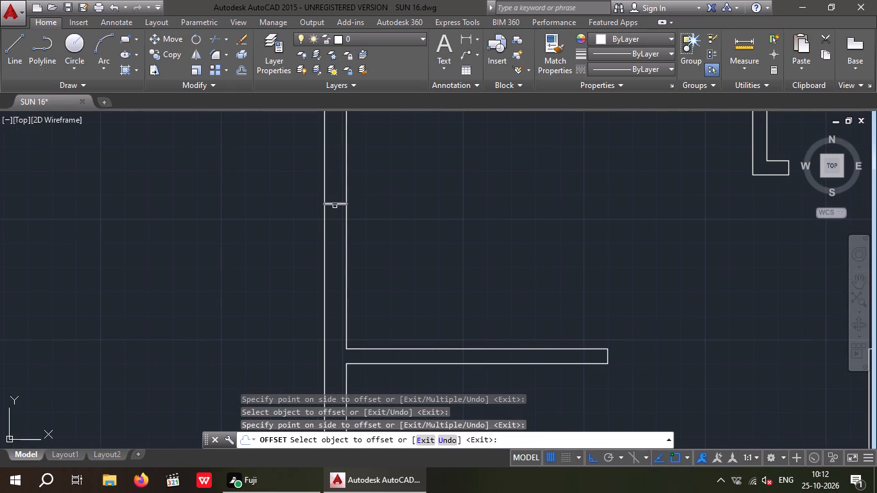
click(334, 206)
click(338, 166)
drag(335, 204, 339, 238)
click(338, 241)
Offset the short line across the left outer wall of the lower-left room by 1'6" both upward and downward.
scroll(340, 216, down, 5)
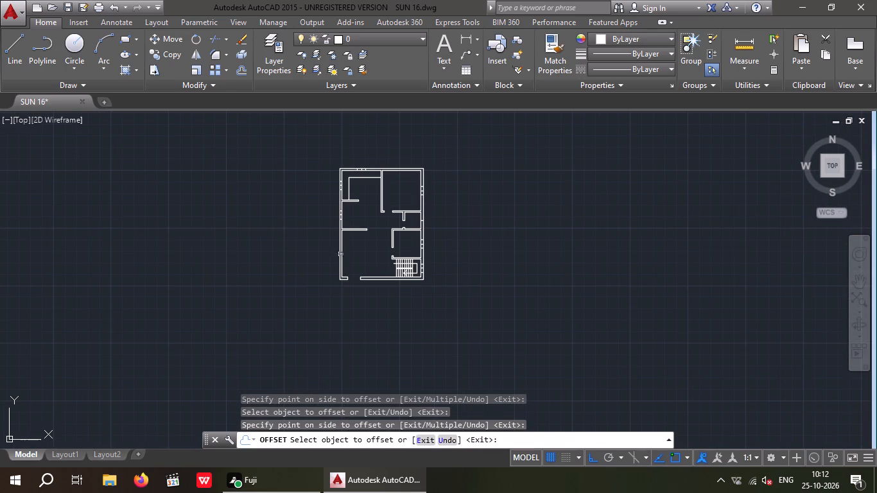
scroll(342, 254, up, 6)
drag(293, 250, 292, 235)
click(291, 202)
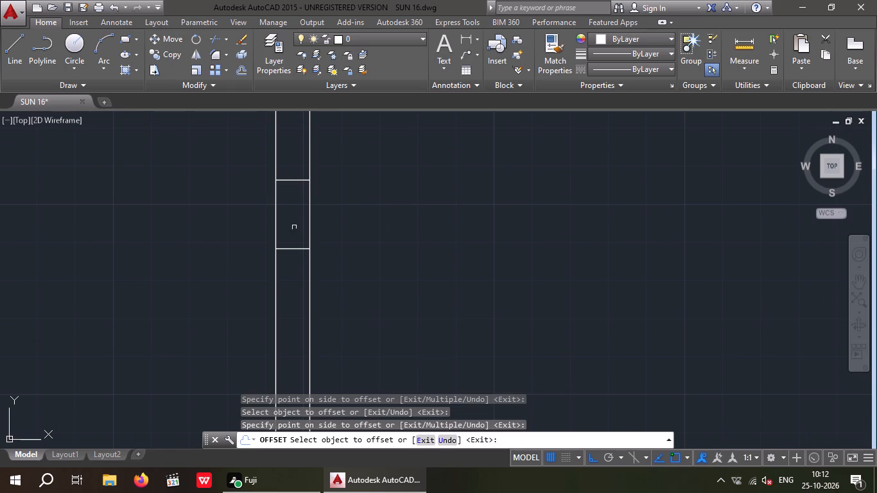
drag(291, 248, 290, 261)
click(285, 302)
scroll(297, 250, down, 3)
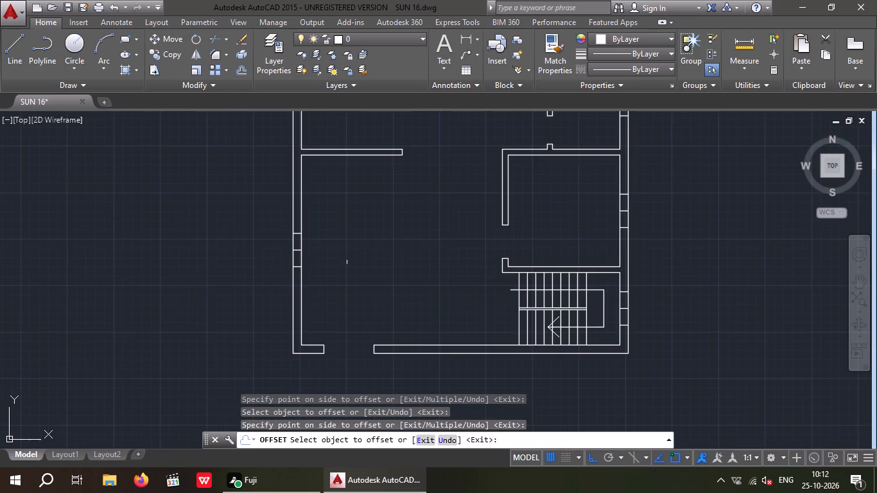
scroll(356, 248, down, 1)
middle_drag(351, 265, 349, 324)
key(Escape)
key(Escape)
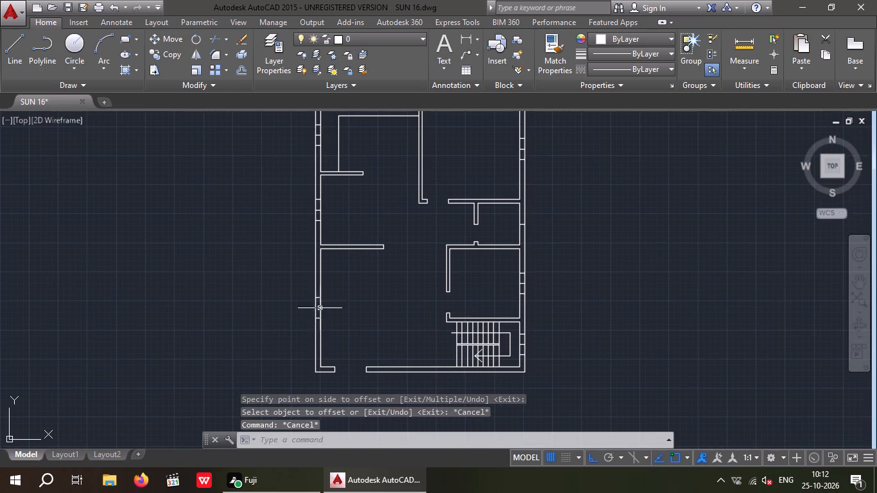
Delete the centre line of the window opening in the lower-left room's left outer wall.
scroll(315, 309, up, 7)
drag(340, 337, 306, 318)
click(299, 281)
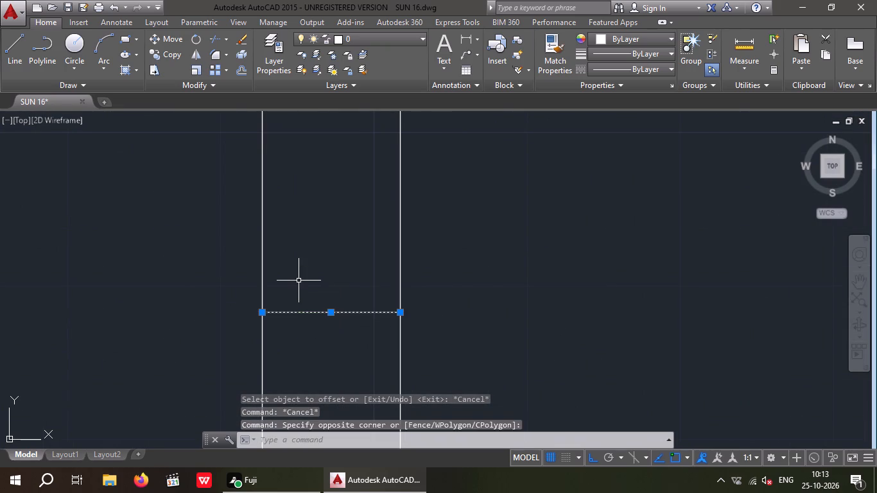
key(Delete)
Delete the centre line of the window opening in the middle-left room's left outer wall.
scroll(300, 295, down, 10)
middle_drag(335, 310, 323, 374)
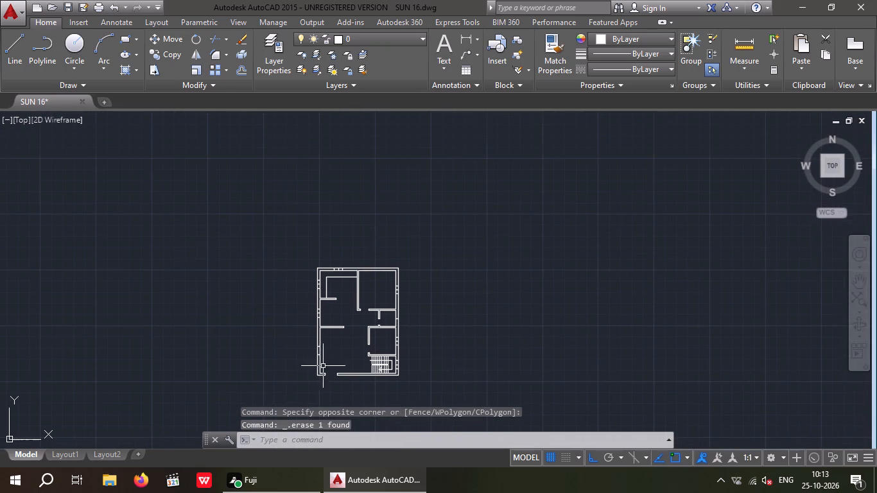
scroll(322, 306, up, 6)
middle_drag(268, 343, 302, 242)
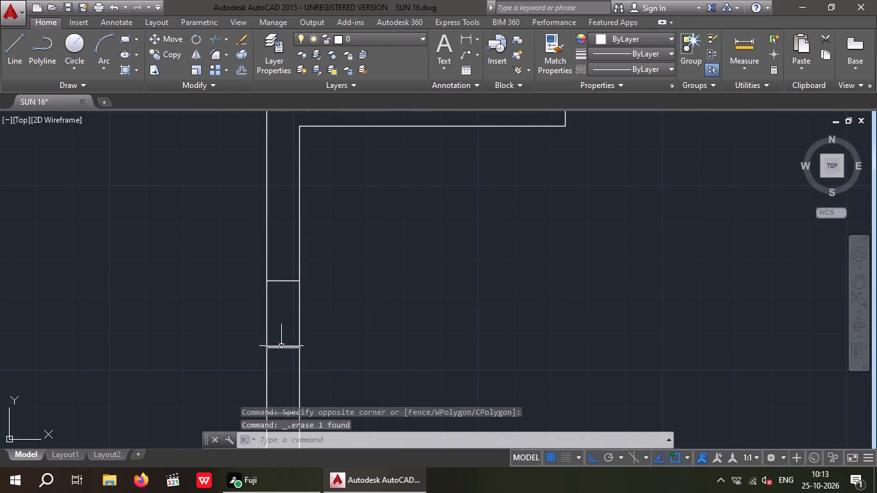
middle_click(316, 263)
middle_drag(309, 306, 329, 230)
scroll(322, 243, up, 1)
drag(291, 308, 275, 282)
click(272, 257)
key(Delete)
Delete the centre line of the window opening in the left outer wall beside the counter.
scroll(305, 264, down, 5)
middle_drag(356, 264, 362, 397)
scroll(312, 286, up, 5)
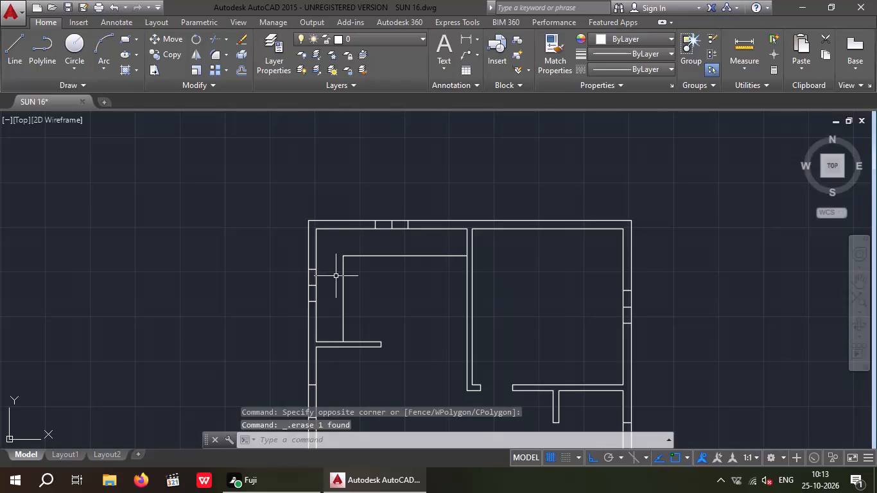
drag(309, 302, 279, 272)
click(274, 239)
key(Delete)
Delete the centre line of the window opening in the top outer wall above the counter.
scroll(328, 253, down, 5)
middle_drag(368, 265, 343, 367)
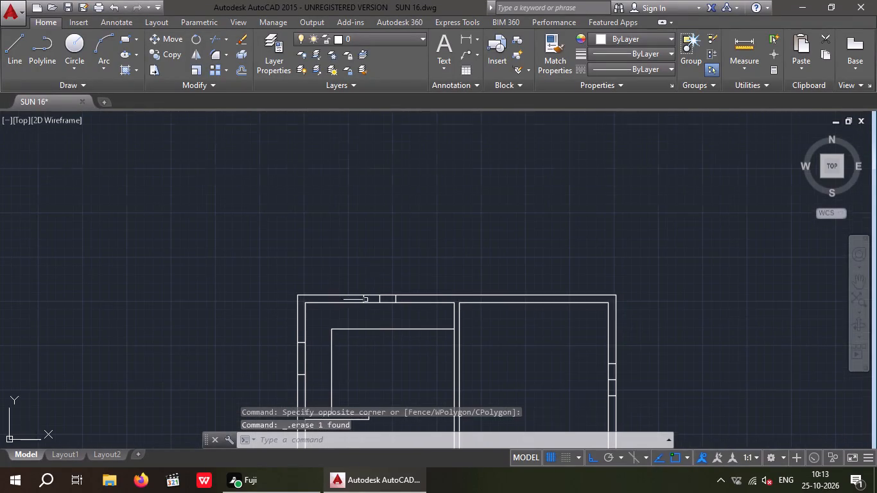
scroll(379, 298, up, 5)
drag(379, 300, 309, 338)
click(308, 334)
key(Delete)
Delete the centre line of the window opening in the upper-right room's right outer wall.
scroll(337, 277, down, 5)
middle_drag(421, 313, 369, 232)
scroll(360, 221, down, 2)
scroll(428, 255, up, 5)
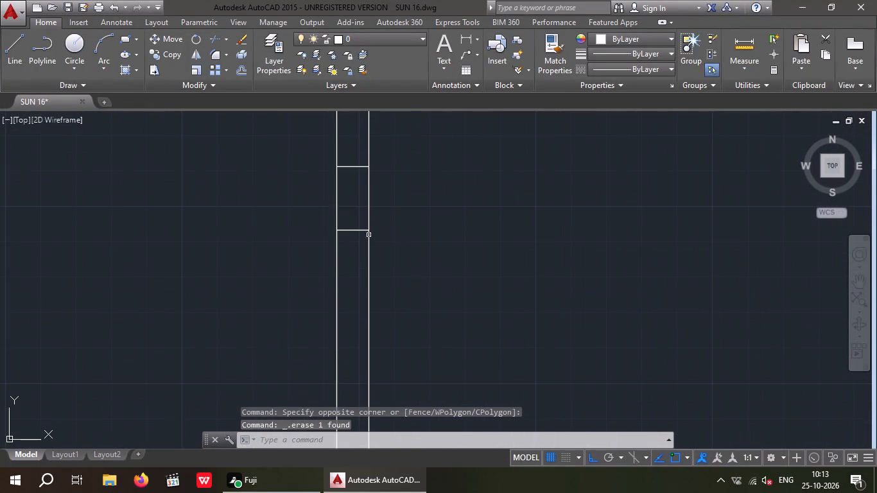
middle_drag(365, 243, 370, 268)
drag(368, 209, 356, 197)
click(355, 162)
key(Delete)
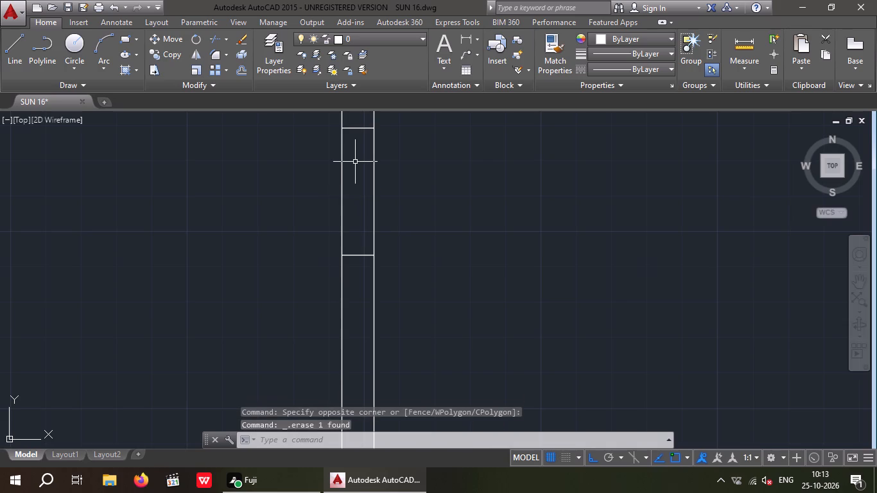
Delete the centre line of the window opening in the right outer wall of the room just above the staircase.
scroll(352, 169, down, 5)
scroll(352, 252, up, 5)
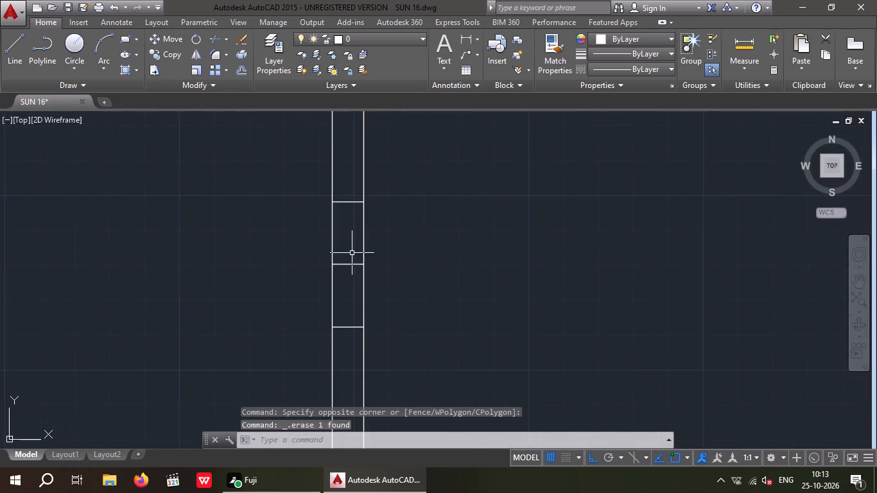
drag(352, 276, 340, 254)
drag(338, 225, 339, 231)
key(Delete)
Delete the centre line of the window opening in the right outer wall beside the staircase.
scroll(340, 237, down, 6)
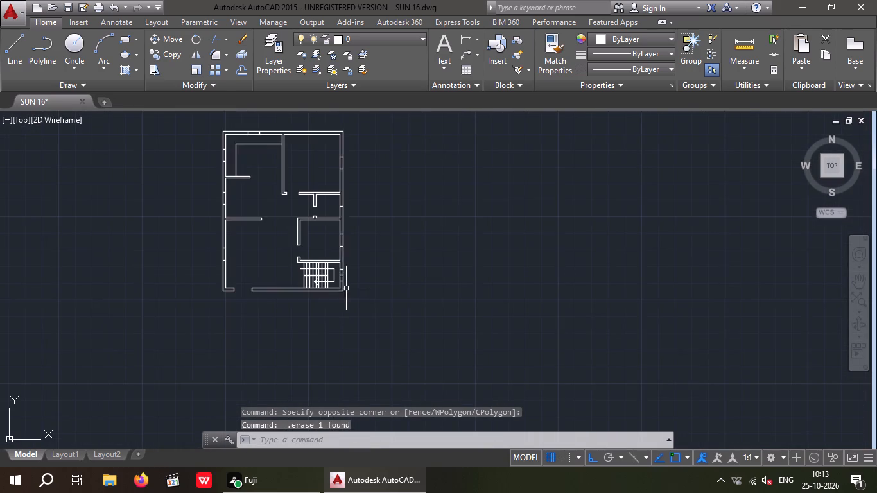
scroll(338, 270, up, 5)
middle_drag(342, 318, 356, 259)
scroll(372, 252, up, 2)
drag(347, 288, 347, 288)
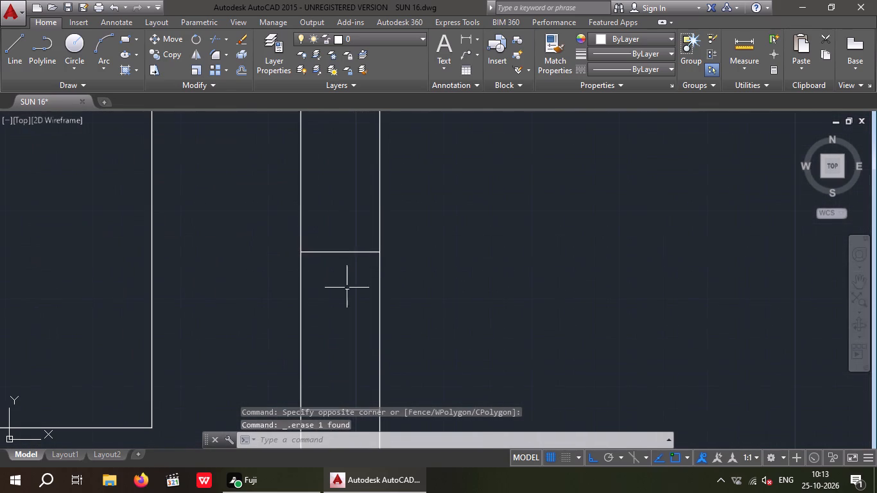
drag(347, 288, 336, 270)
click(331, 225)
key(Delete)
scroll(336, 246, down, 5)
middle_drag(392, 259, 433, 314)
scroll(424, 259, down, 1)
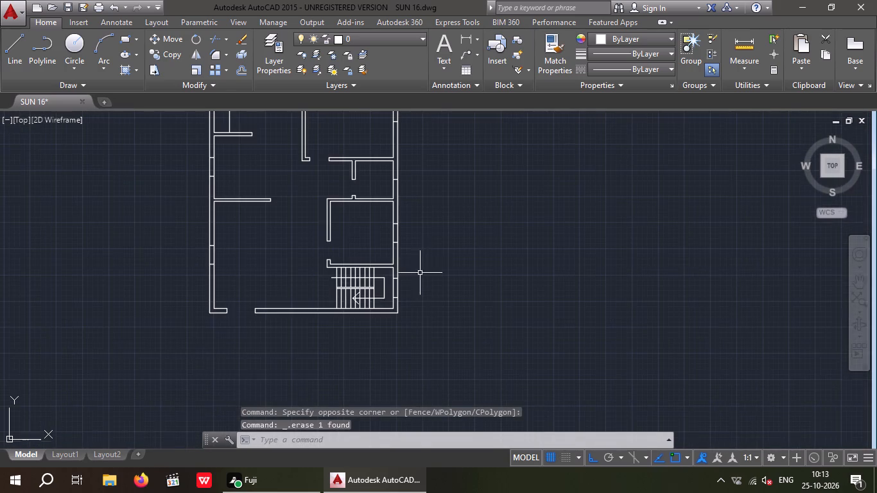
middle_drag(420, 285, 425, 350)
middle_drag(424, 323, 427, 389)
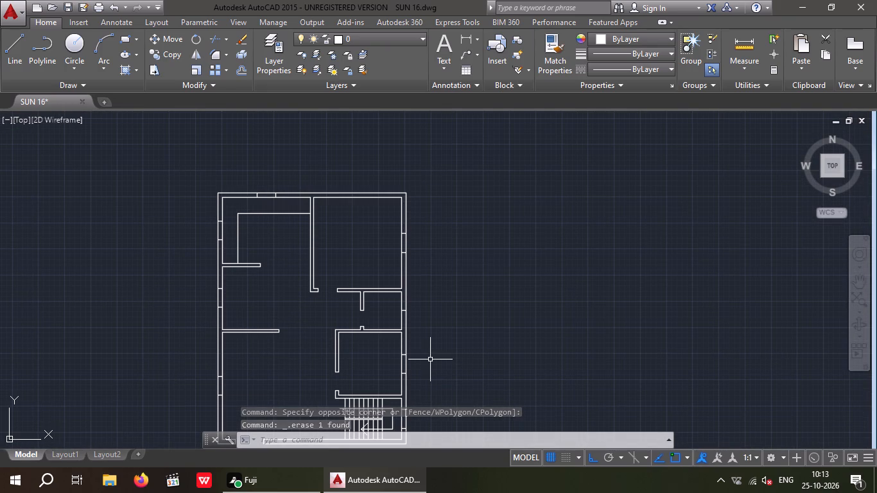
key(Escape)
key(Escape)
key(Escape)
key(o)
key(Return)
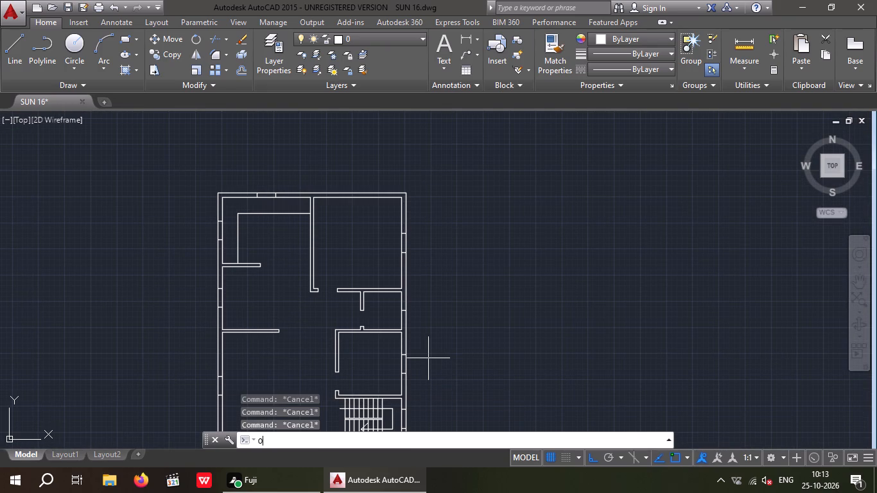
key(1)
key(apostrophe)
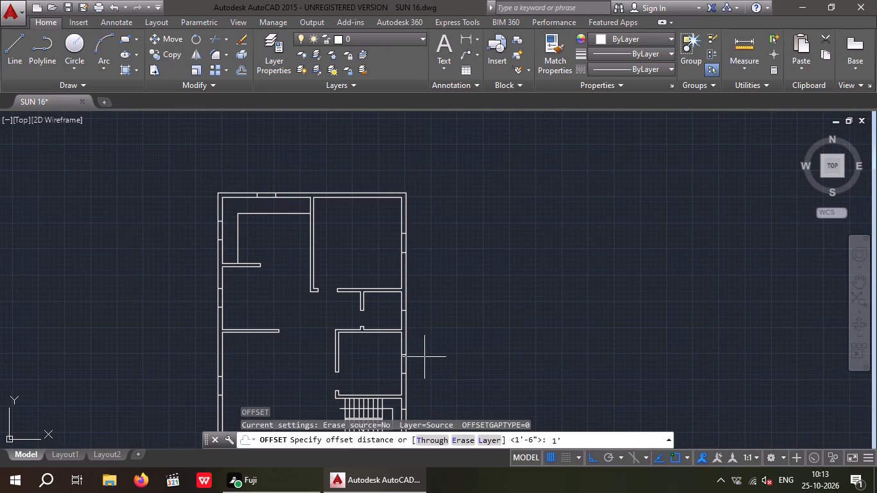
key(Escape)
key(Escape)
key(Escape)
Offset the window centre line in the small partitioned room's right outer wall by 1' upward and downward.
key(o)
key(Return)
key(1)
key(apostrophe)
key(Return)
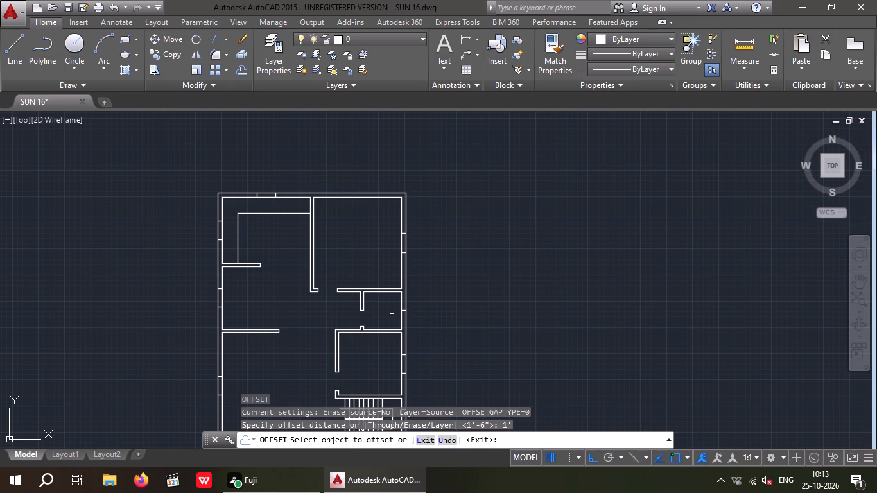
scroll(392, 323, up, 4)
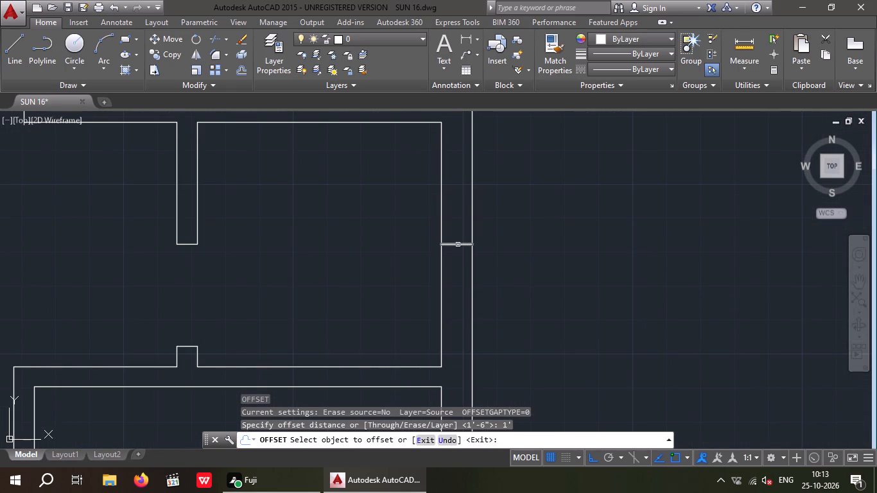
drag(458, 245, 458, 236)
click(459, 184)
drag(460, 245, 453, 275)
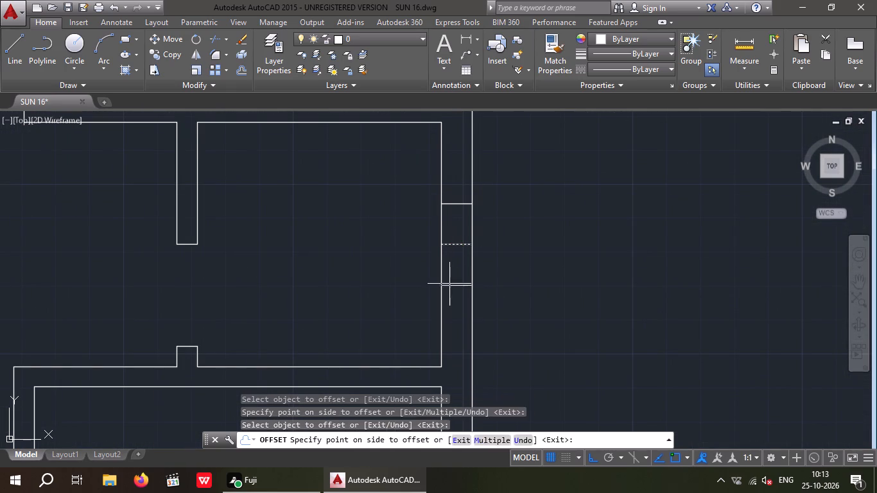
drag(449, 284, 448, 290)
key(Escape)
key(Escape)
Delete the centre line of the window opening in the small partitioned room's right outer wall.
scroll(459, 247, up, 3)
drag(466, 263, 443, 232)
click(437, 193)
key(Delete)
scroll(437, 218, down, 5)
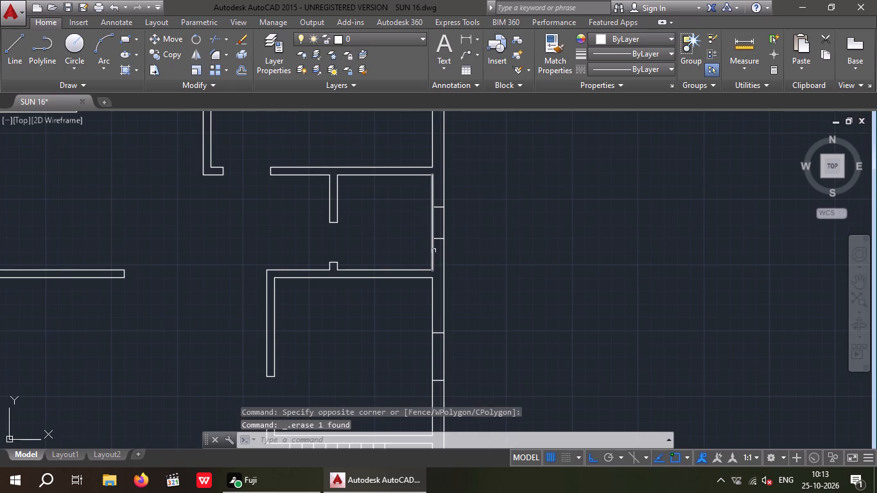
key(Escape)
key(Escape)
Offset both edge lines of the window opening beside the staircase outward by 3".
key(o)
key(Return)
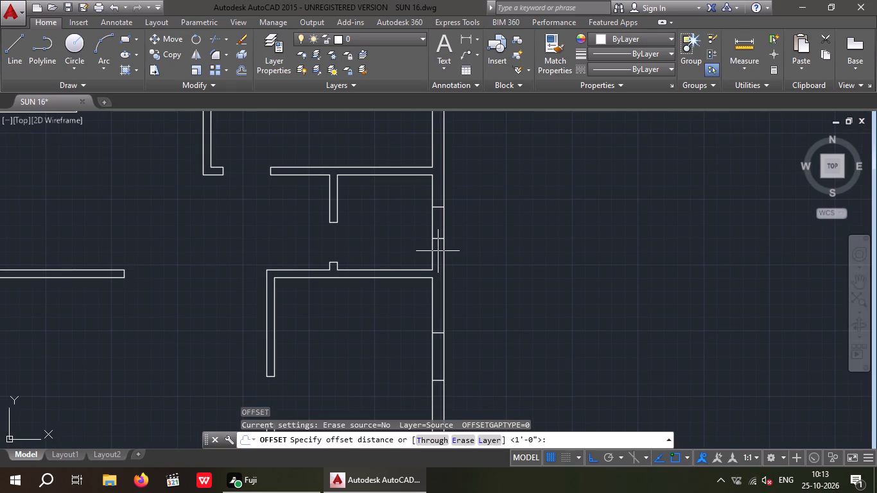
key(3)
key(shift+quotedbl)
key(Return)
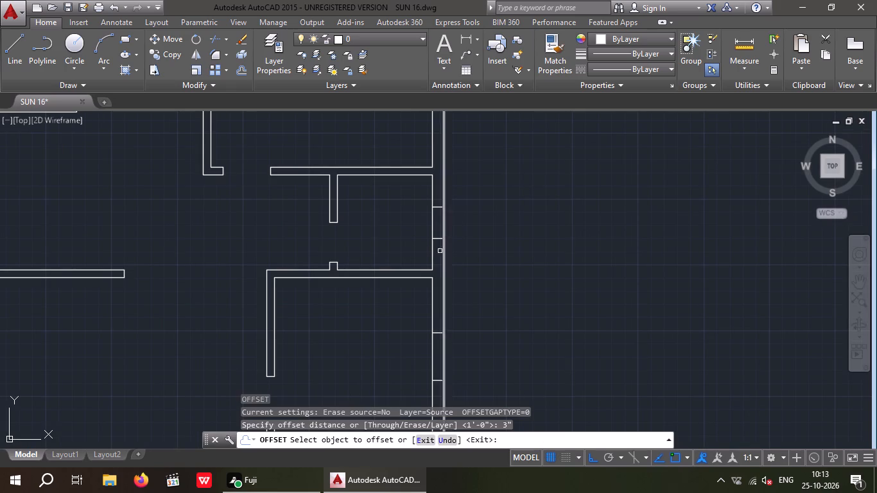
middle_drag(448, 305, 451, 175)
scroll(451, 221, down, 2)
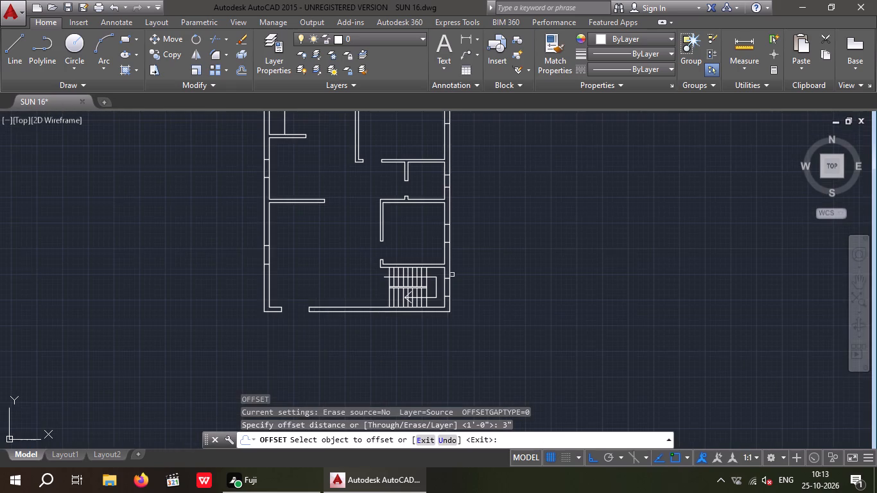
scroll(447, 297, up, 4)
drag(444, 303, 446, 313)
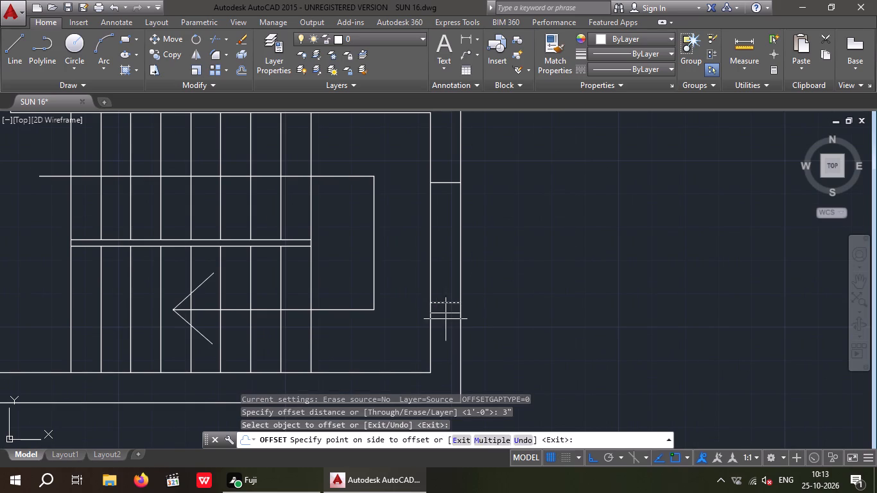
drag(446, 320, 447, 313)
click(444, 185)
click(442, 164)
Offset both window edge lines outward by 3" in the right outer wall of the room just above the staircase.
scroll(447, 177, down, 3)
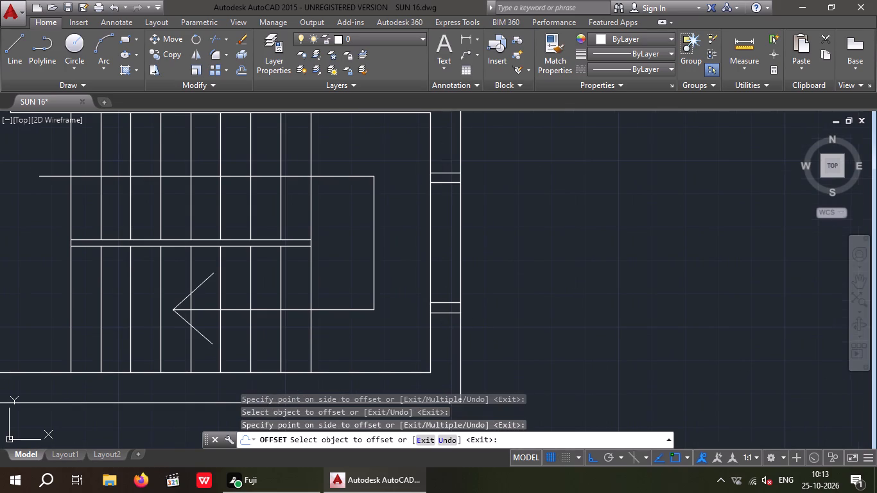
middle_drag(501, 185, 505, 313)
scroll(458, 229, up, 2)
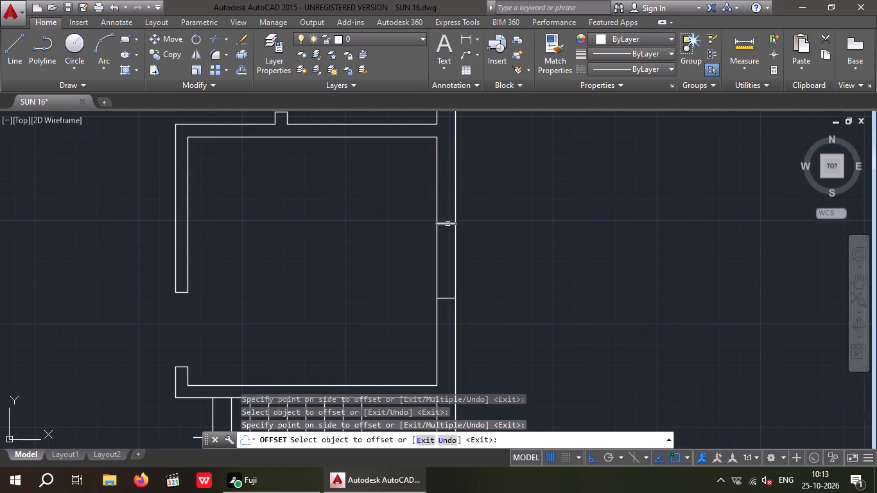
drag(447, 224, 448, 196)
click(448, 182)
drag(446, 299, 448, 322)
drag(448, 330, 451, 323)
Offset both edge lines of the 2' window opening in the small partitioned room's right outer wall outward by 3".
scroll(449, 298, down, 1)
middle_drag(487, 284, 485, 327)
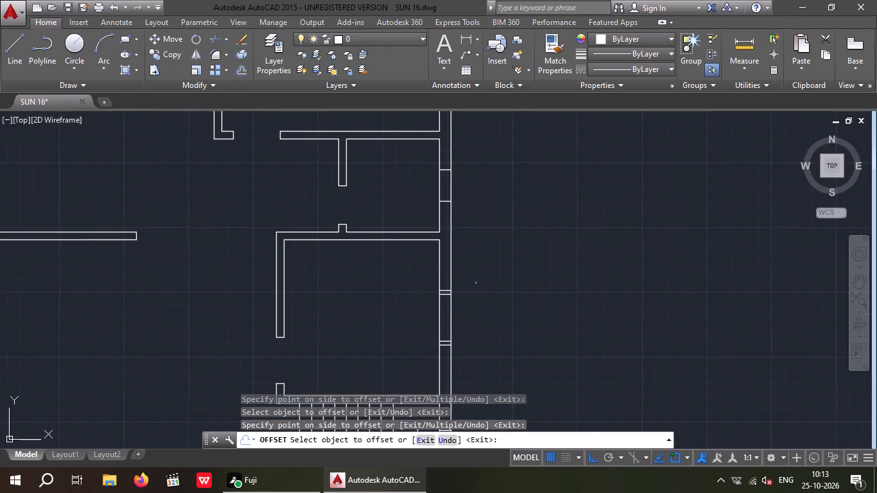
scroll(481, 266, down, 1)
middle_drag(481, 266, 462, 322)
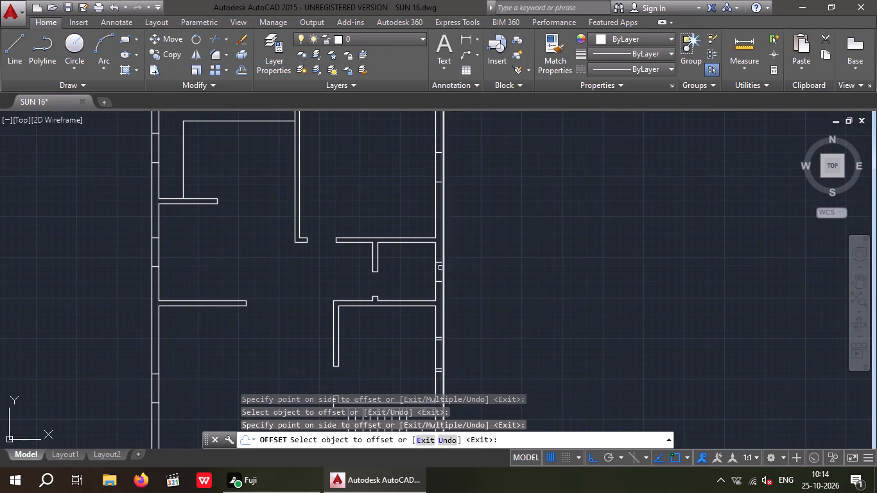
scroll(439, 263, up, 4)
click(437, 259)
click(424, 219)
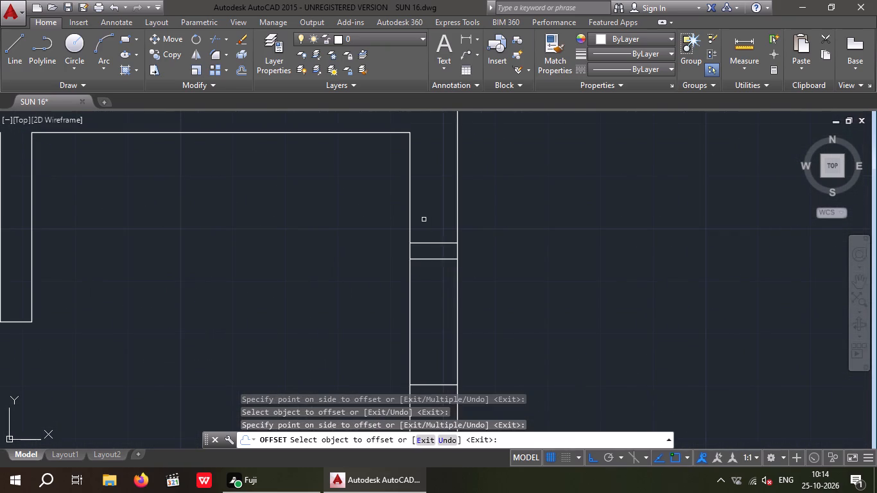
scroll(424, 222, down, 4)
scroll(430, 250, up, 3)
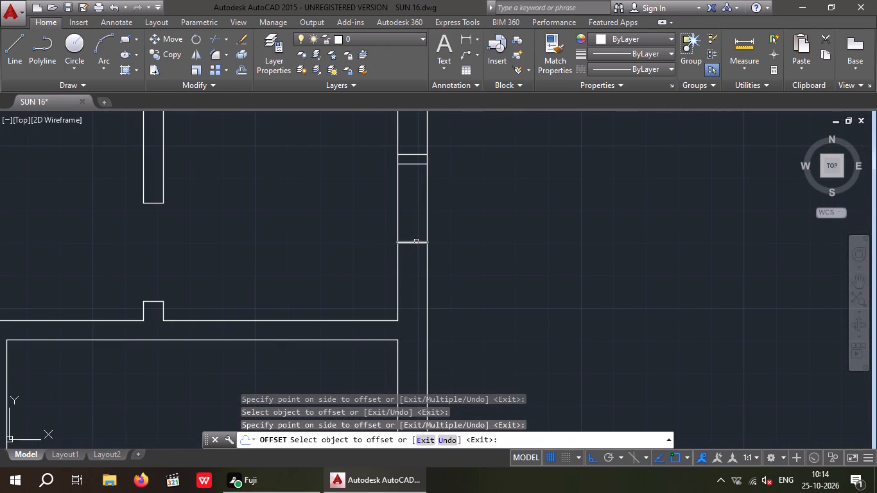
click(416, 241)
click(419, 264)
Offset both window edge lines outward by 3" in the upper-right room's right outer wall.
scroll(419, 263, down, 4)
middle_drag(471, 263, 470, 326)
scroll(421, 248, up, 2)
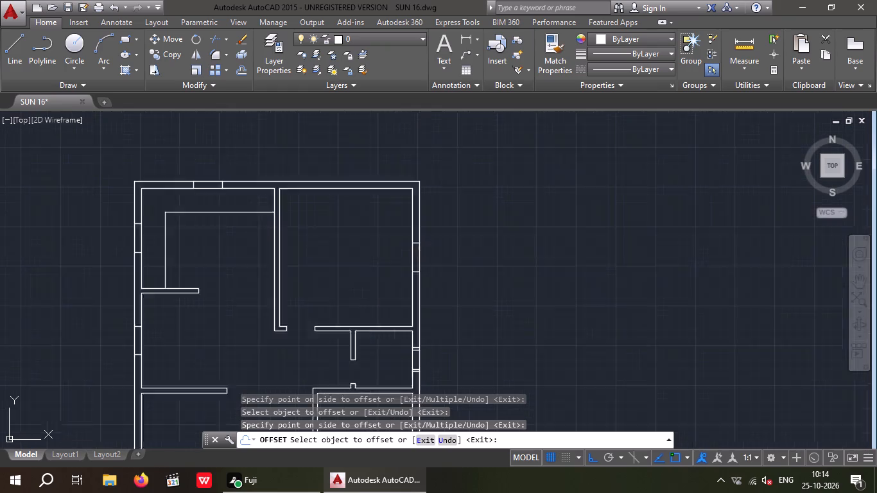
scroll(421, 248, up, 1)
click(407, 236)
click(408, 196)
scroll(406, 200, down, 2)
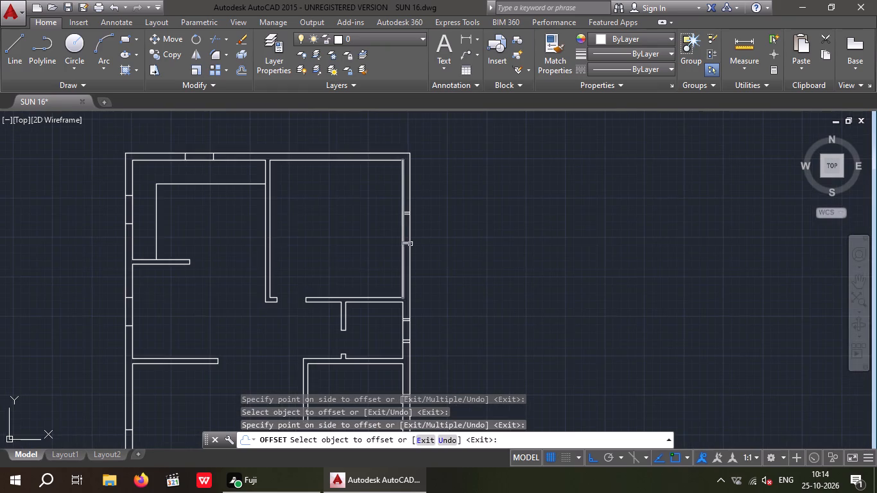
scroll(410, 245, up, 4)
drag(372, 228, 379, 250)
click(379, 261)
Offset both edge lines of the window opening in the top outer wall above the counter outward by 3".
scroll(381, 247, down, 5)
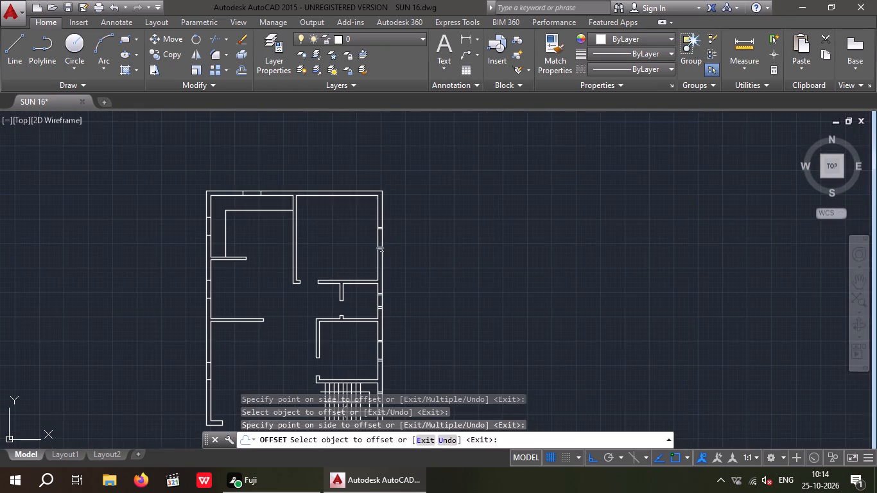
middle_drag(424, 244, 541, 291)
scroll(363, 237, up, 5)
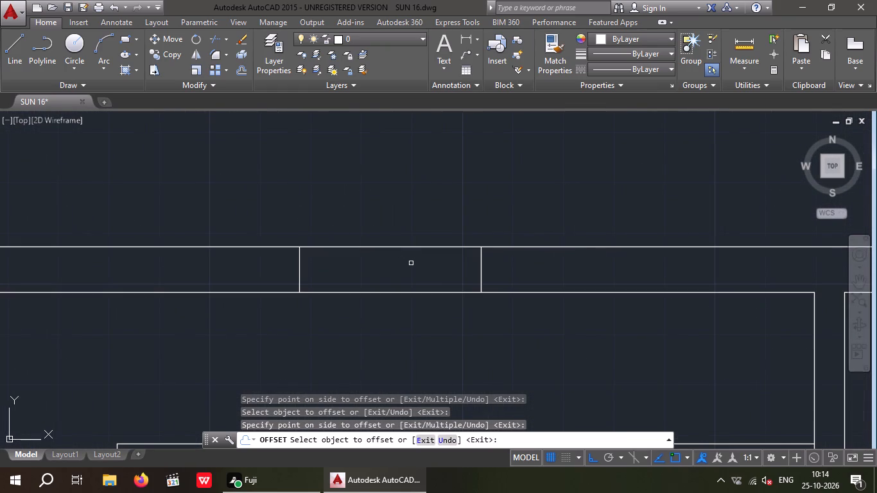
drag(481, 272, 496, 274)
click(528, 272)
scroll(510, 269, down, 3)
scroll(454, 277, up, 4)
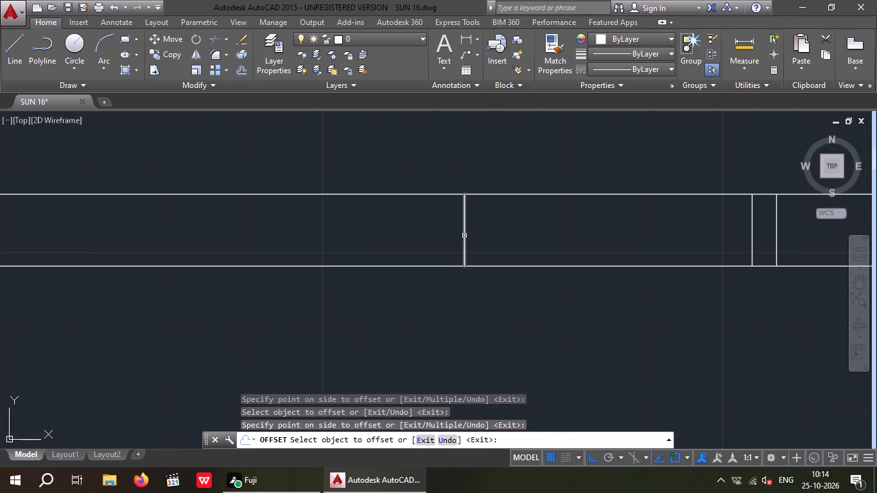
drag(464, 236, 433, 248)
click(424, 247)
Offset both edge lines of the window opening in the left outer wall beside the counter outward by 3".
scroll(424, 248, down, 3)
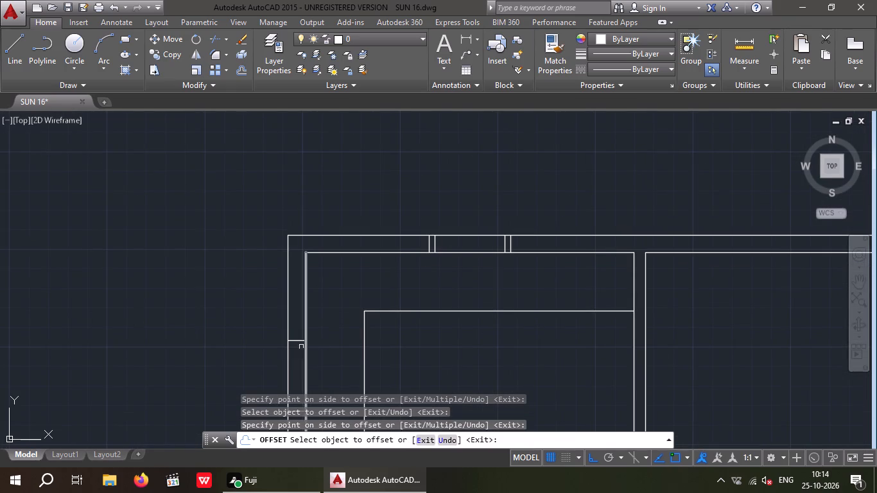
scroll(297, 345, up, 3)
click(291, 331)
click(300, 299)
scroll(301, 297, down, 4)
middle_drag(302, 354, 333, 296)
scroll(333, 296, up, 3)
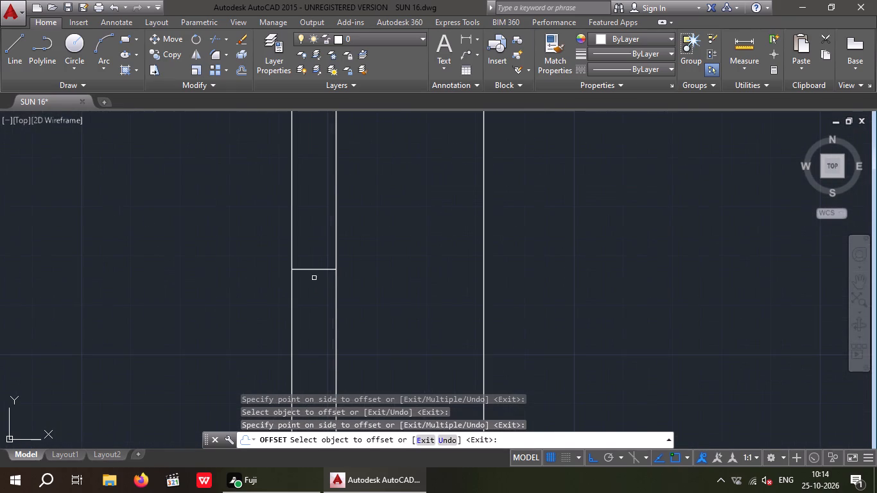
drag(315, 269, 313, 293)
click(313, 300)
Offset both edge lines of the middle window opening in the left outer wall outward by 3".
scroll(315, 288, down, 5)
middle_drag(334, 309, 348, 227)
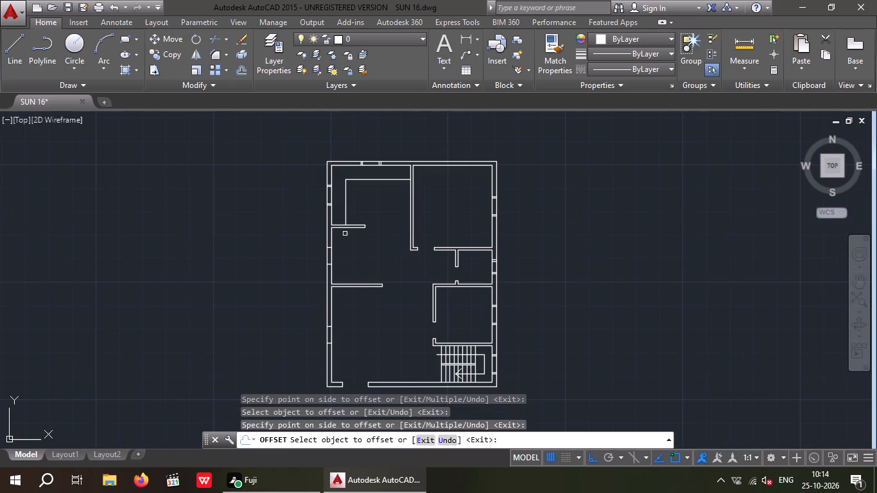
scroll(327, 243, up, 6)
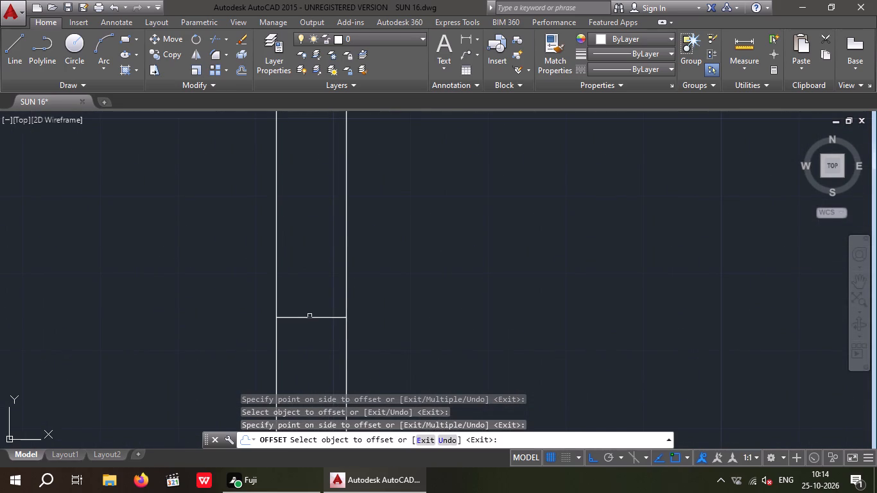
click(309, 317)
click(320, 262)
scroll(320, 261, down, 5)
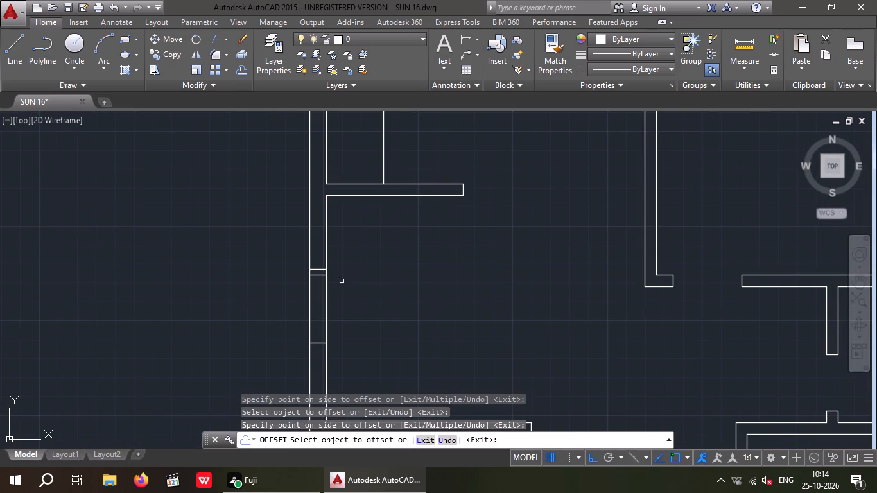
middle_drag(349, 248, 369, 191)
scroll(337, 295, up, 2)
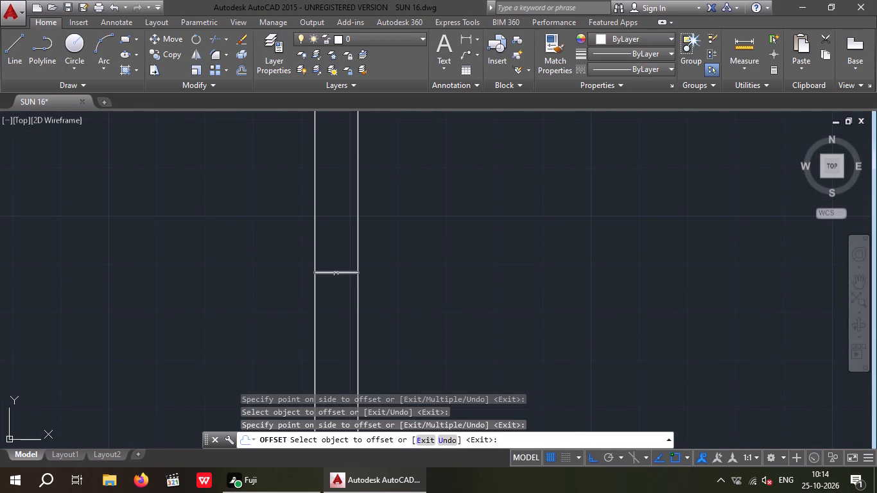
drag(336, 272, 331, 285)
click(330, 291)
Offset both edge lines of the lowest window opening in the left outer wall outward by 3" and end the Offset command.
scroll(330, 284, down, 4)
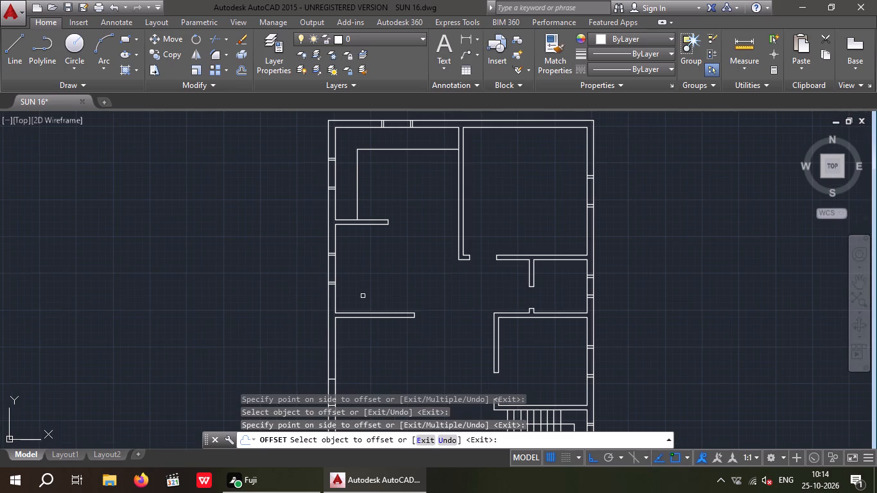
middle_drag(363, 296, 376, 216)
scroll(346, 304, up, 4)
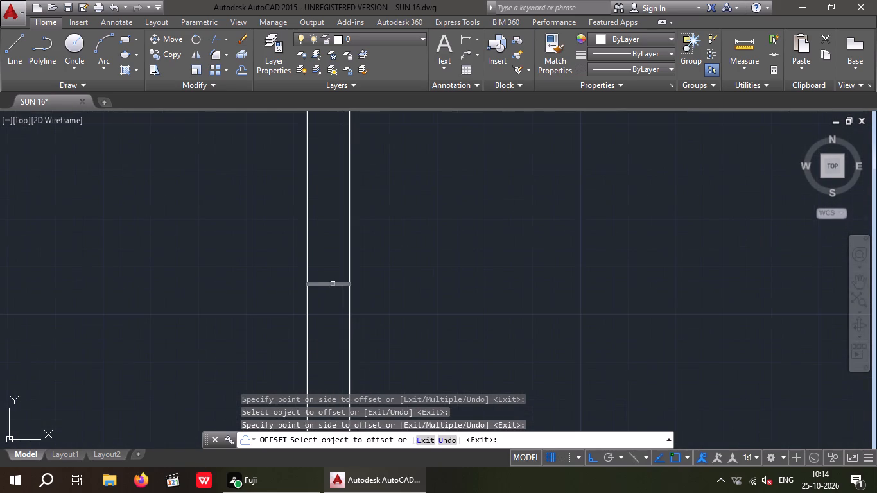
click(333, 284)
click(333, 258)
scroll(333, 259, down, 2)
middle_drag(334, 334, 336, 250)
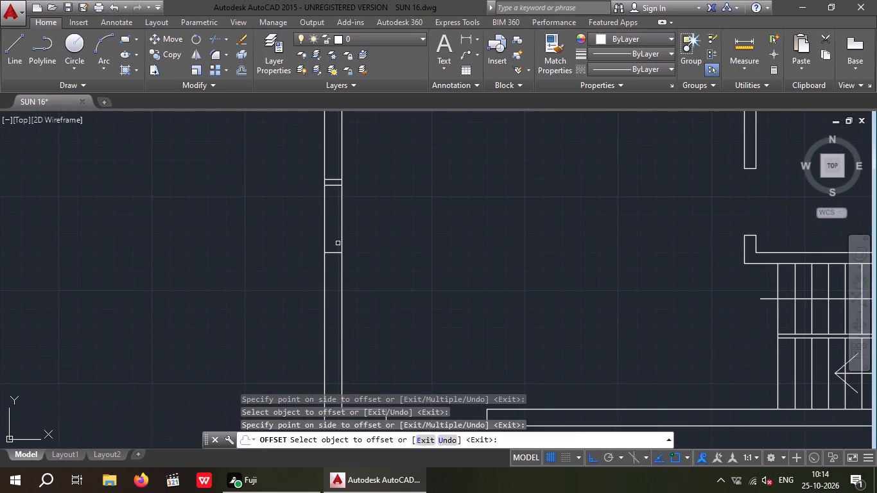
scroll(332, 251, up, 2)
drag(331, 255, 331, 264)
click(331, 275)
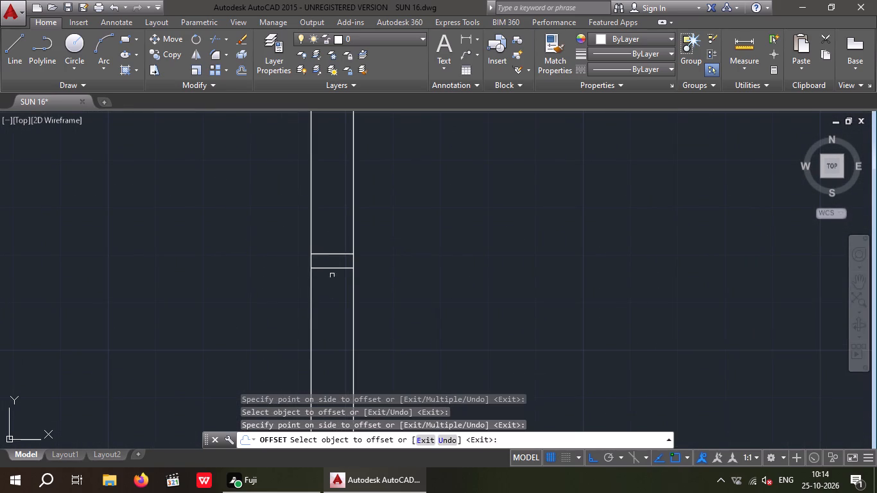
scroll(329, 265, down, 4)
middle_drag(369, 263, 342, 324)
middle_drag(372, 304, 344, 335)
scroll(365, 329, down, 2)
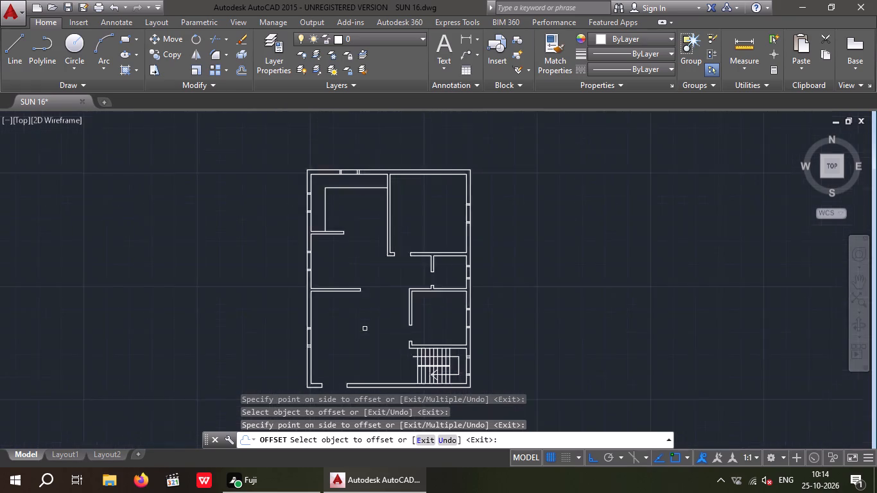
middle_drag(357, 332, 331, 340)
key(Escape)
key(Escape)
key(Escape)
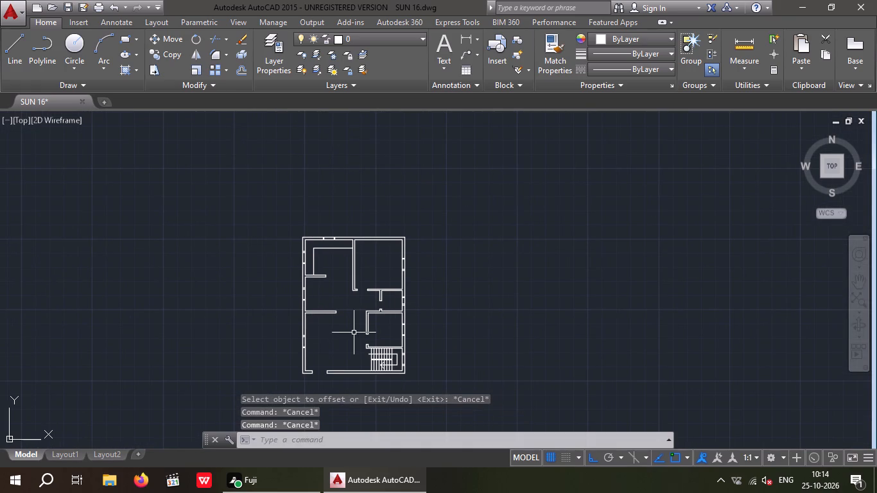
Draw a centre line between the midpoints of the inner edge lines of the lowest window in the left outer wall.
key(l)
key(space)
scroll(302, 326, up, 4)
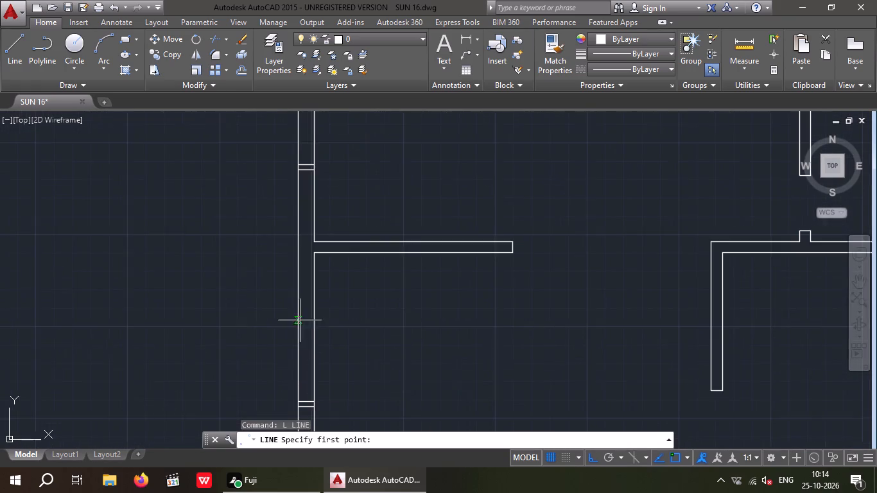
middle_drag(306, 352, 336, 236)
scroll(327, 301, up, 3)
scroll(347, 288, down, 3)
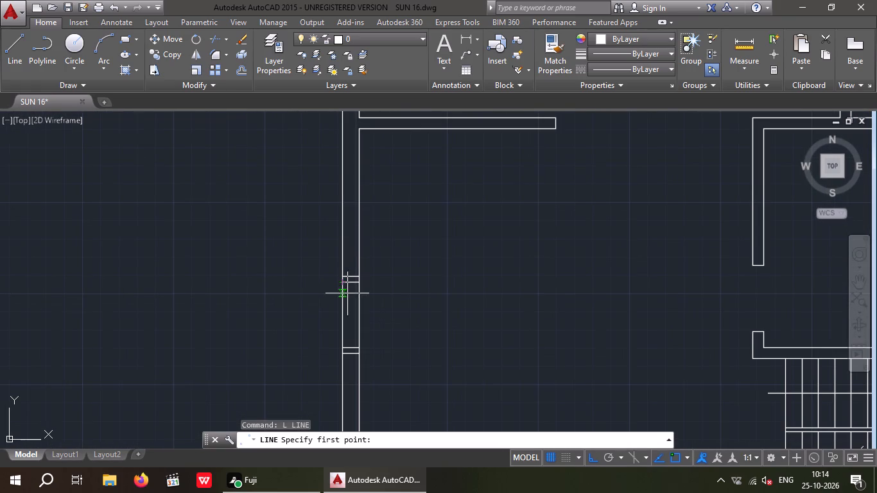
middle_drag(350, 270, 360, 166)
scroll(363, 186, up, 3)
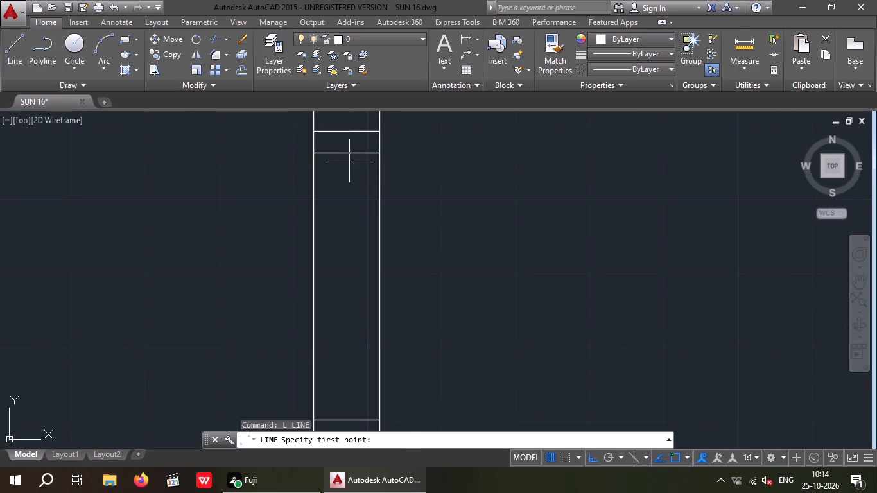
click(343, 153)
scroll(342, 157, down, 3)
scroll(344, 225, up, 4)
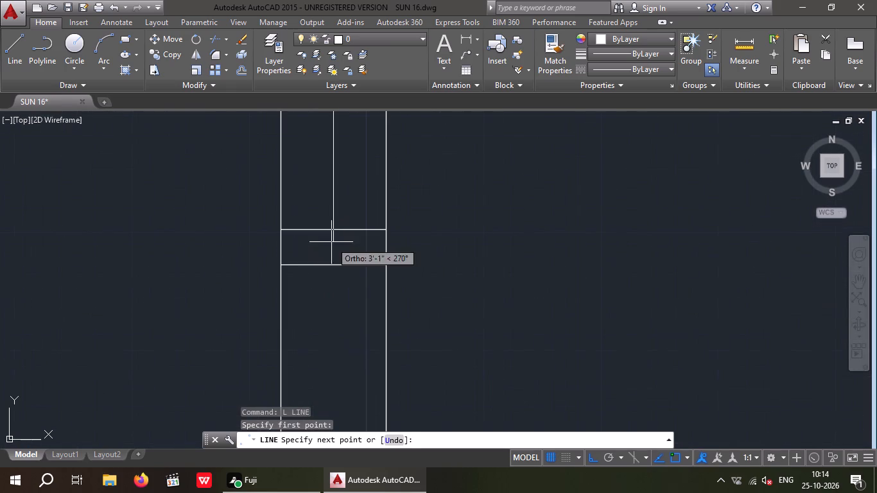
click(333, 229)
key(space)
Draw a centre line between the midpoints of the inner edge lines of the middle window in the left outer wall.
scroll(354, 220, down, 5)
middle_drag(392, 234, 370, 390)
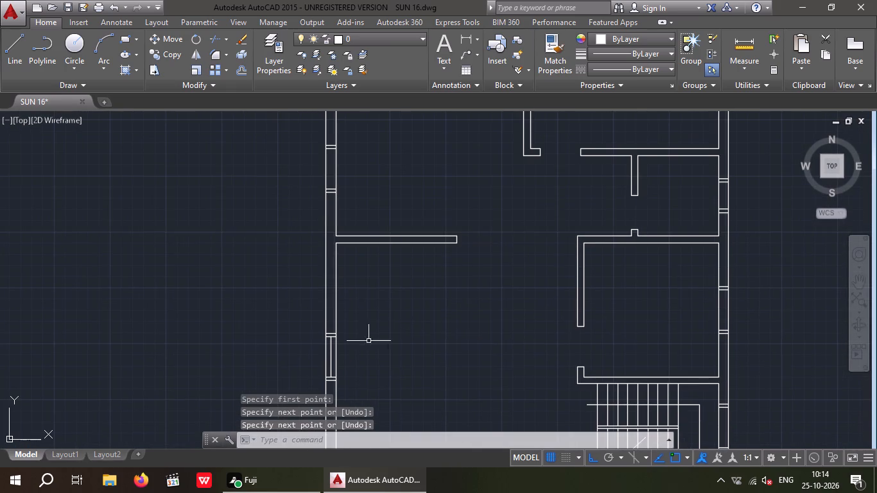
scroll(329, 141, up, 3)
key(space)
drag(326, 174, 321, 196)
click(321, 338)
key(space)
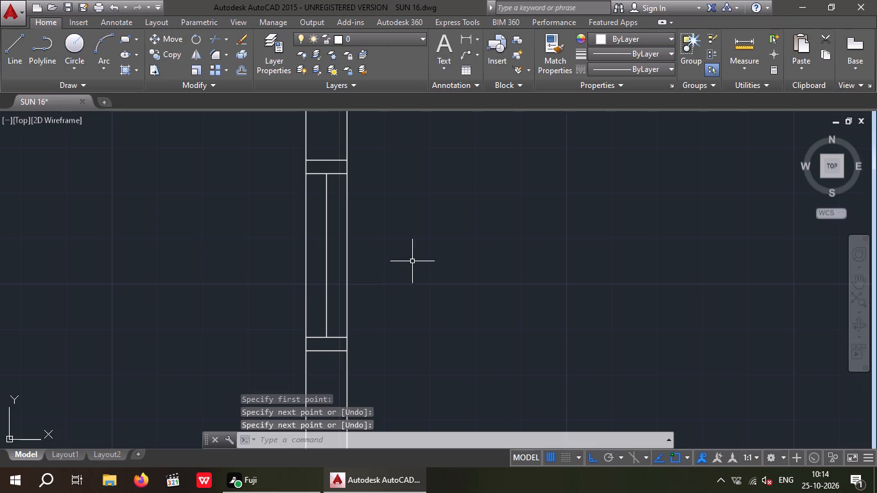
Draw a centre line between the inner edge lines of the left outer wall's window beside the counter.
middle_drag(412, 262, 404, 338)
scroll(408, 319, down, 4)
middle_drag(404, 281, 408, 346)
scroll(390, 247, up, 4)
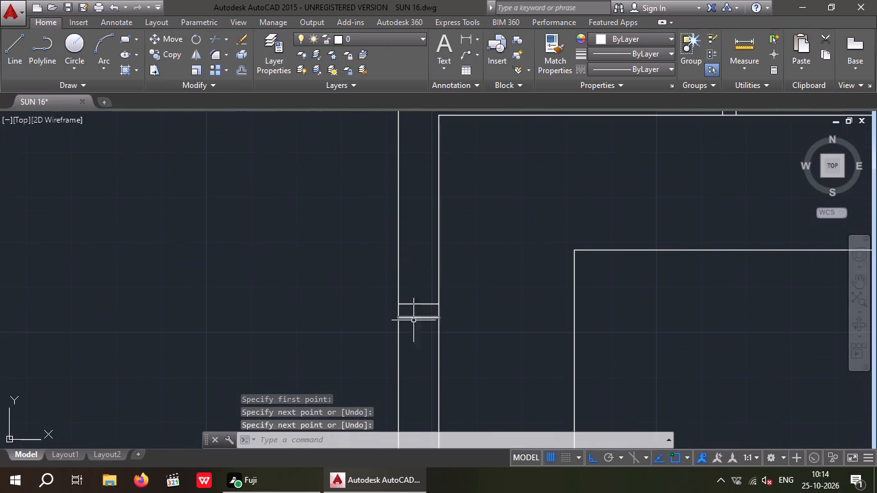
middle_drag(405, 329, 403, 216)
key(space)
drag(419, 204, 419, 208)
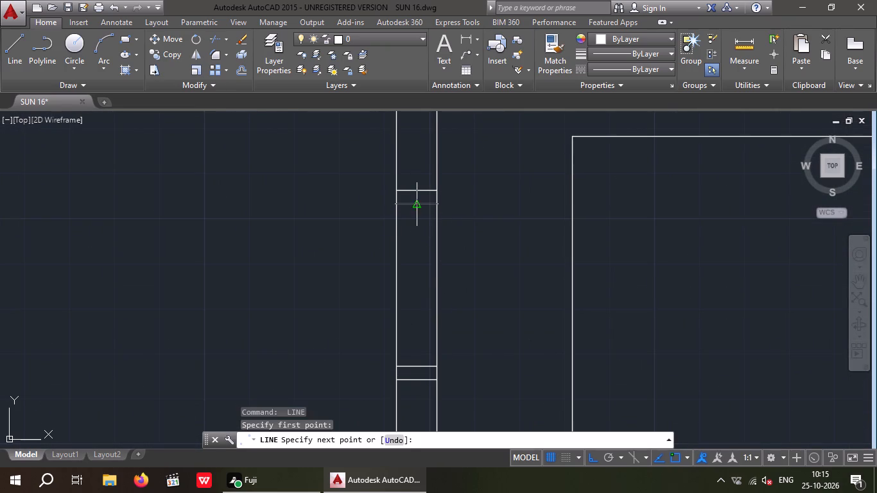
drag(419, 208, 417, 217)
click(414, 367)
key(space)
Draw a horizontal centre line between the inner edge lines of the top outer wall's window above the counter.
scroll(473, 287, down, 2)
middle_drag(467, 293, 460, 303)
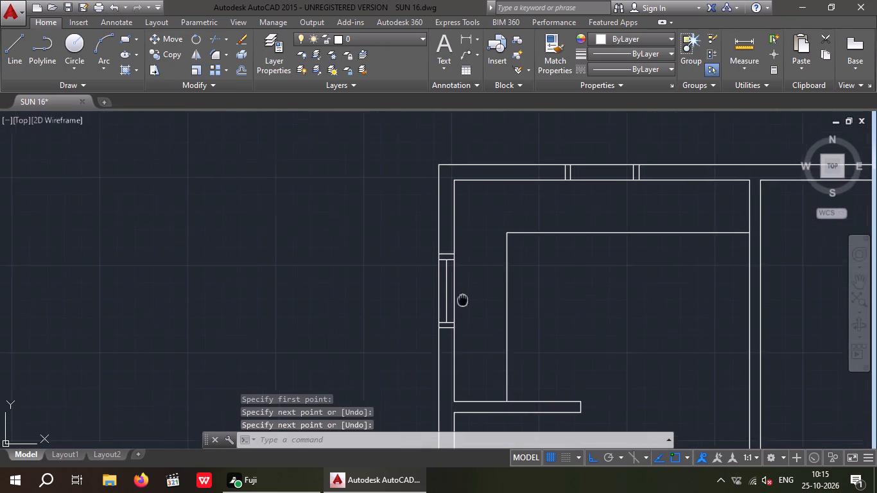
middle_drag(460, 303, 352, 408)
scroll(464, 273, up, 4)
key(space)
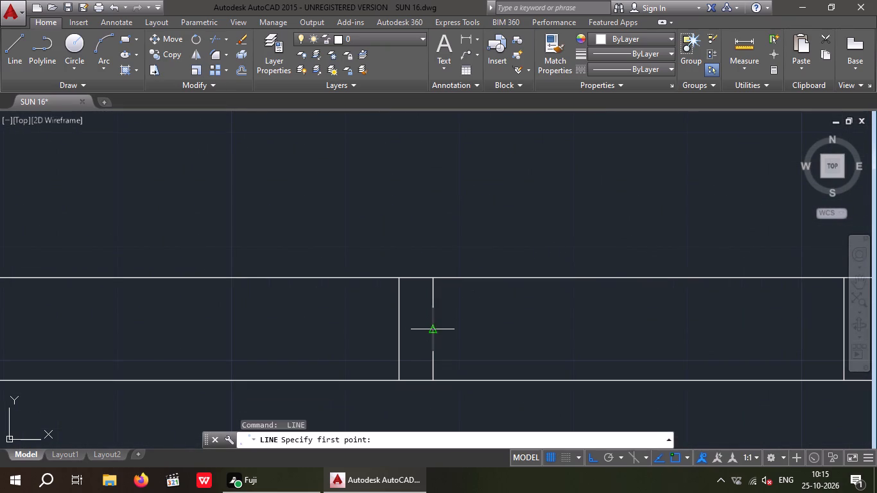
click(435, 329)
middle_drag(469, 324, 466, 324)
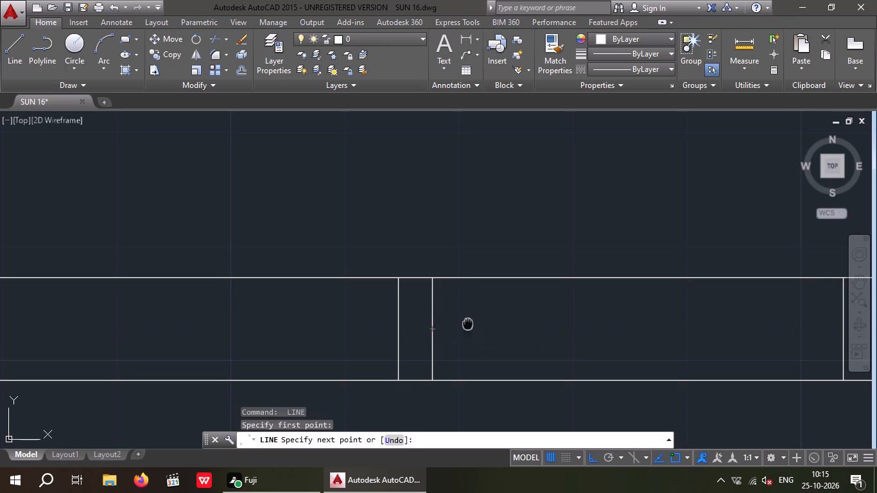
middle_drag(466, 324, 200, 304)
click(575, 311)
key(space)
Draw a centre line between the inner edge lines of the uppermost window in the right outer wall.
scroll(512, 351, down, 3)
middle_drag(549, 377, 100, 250)
middle_drag(490, 261, 354, 166)
middle_drag(544, 311, 469, 134)
key(space)
scroll(549, 149, up, 2)
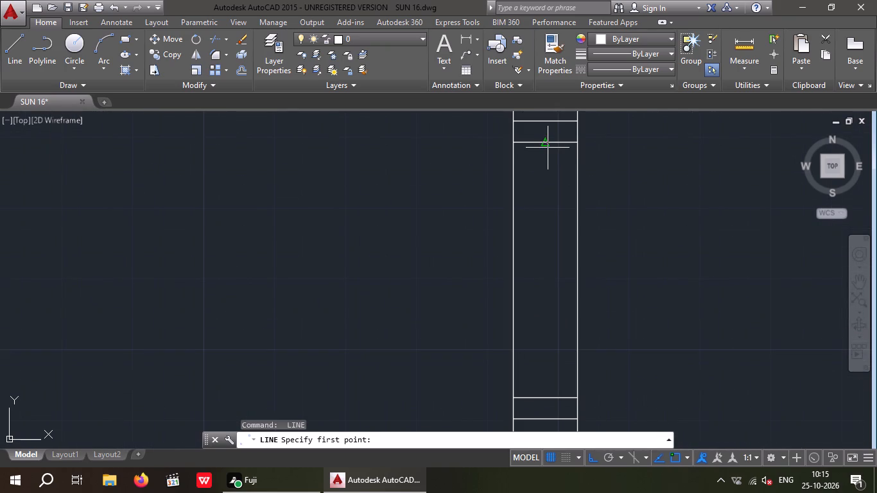
drag(542, 144, 539, 150)
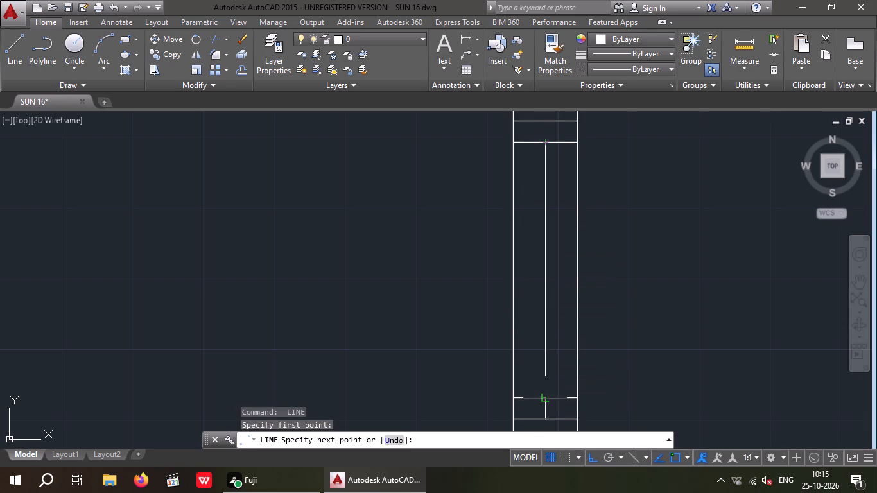
click(544, 401)
key(space)
Draw a centre line between the inner edge lines of the small room's window in the right outer wall.
scroll(473, 279, down, 3)
middle_drag(457, 261, 467, 205)
scroll(465, 196, down, 4)
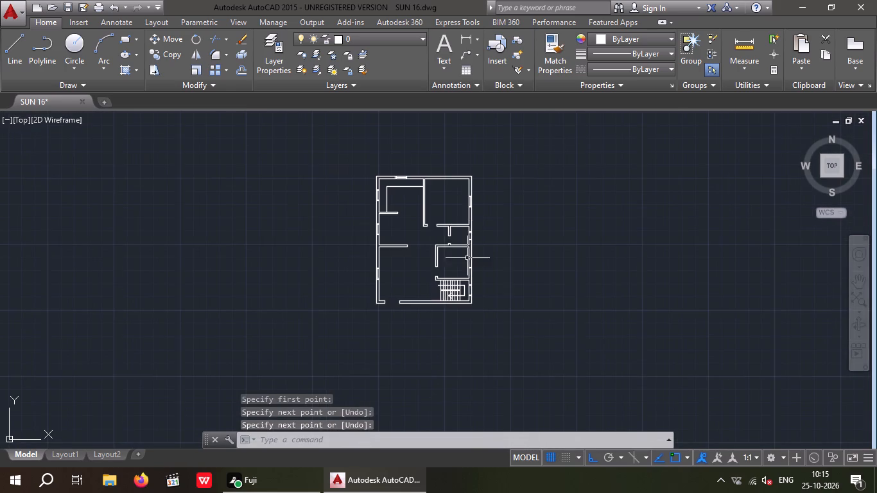
scroll(462, 238, up, 4)
scroll(510, 209, up, 4)
key(space)
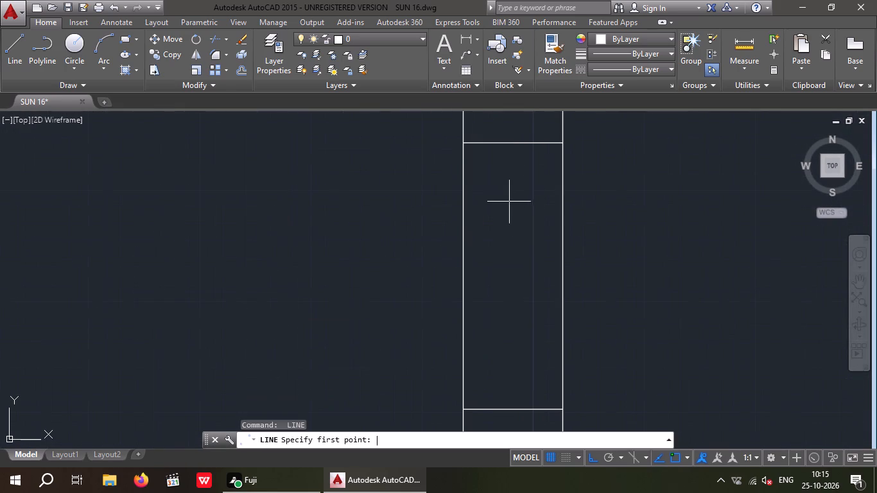
click(514, 139)
middle_drag(525, 342, 521, 331)
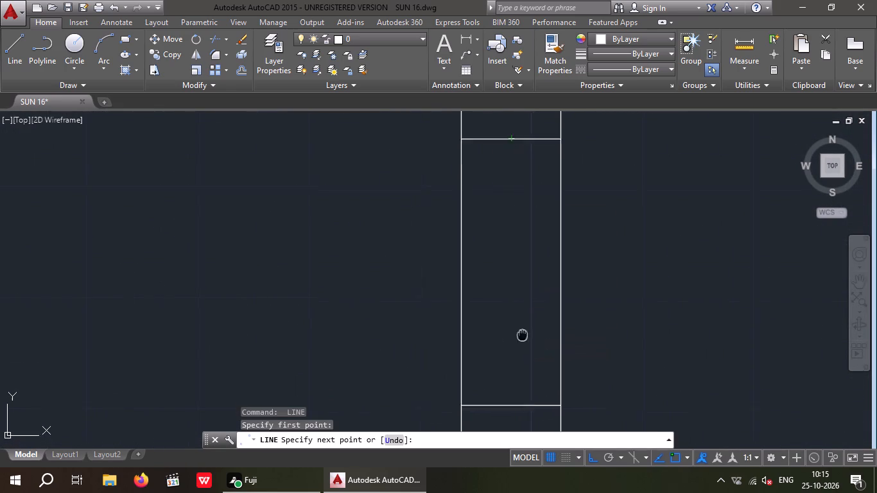
middle_drag(521, 331, 510, 273)
click(498, 342)
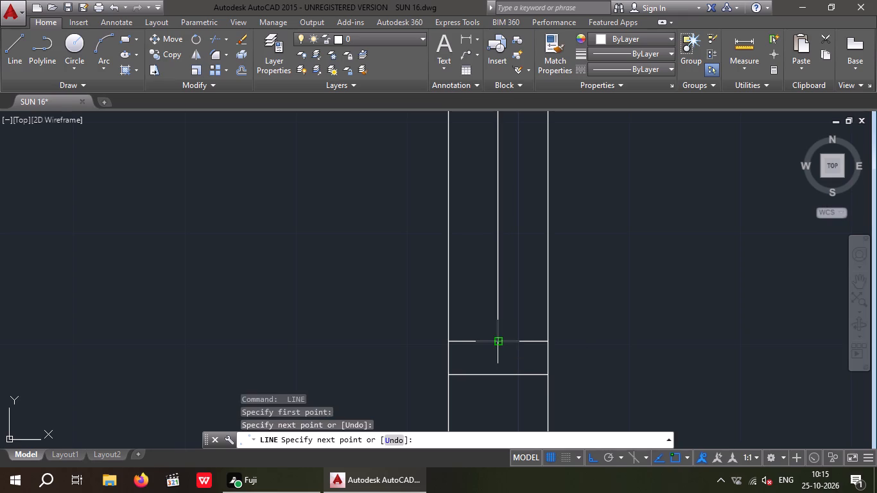
key(space)
Draw a centre line in the right outer wall's window for the room directly above the staircase.
scroll(456, 237, down, 4)
middle_drag(431, 316, 455, 197)
key(space)
scroll(492, 259, up, 3)
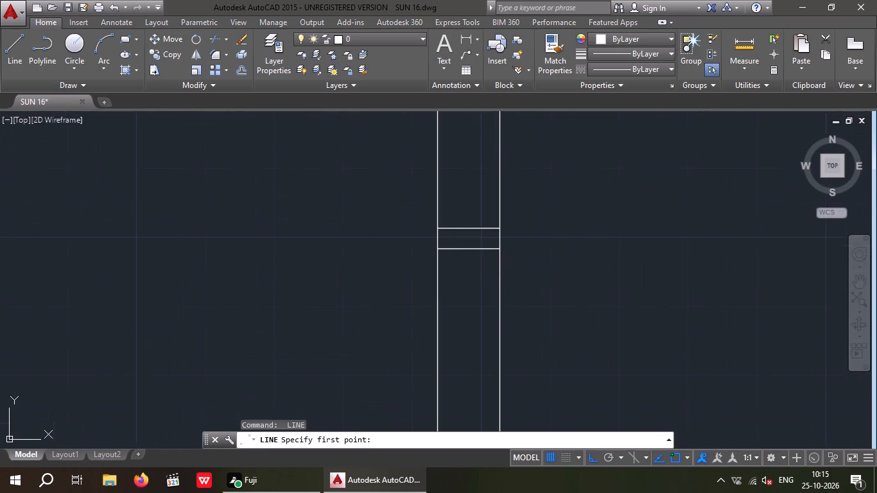
click(468, 254)
scroll(469, 313, down, 2)
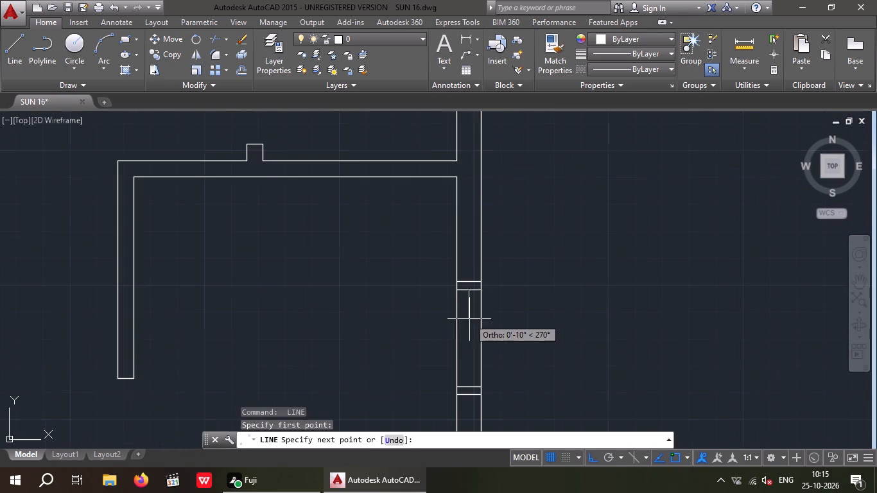
middle_drag(465, 279, 436, 136)
scroll(455, 257, up, 2)
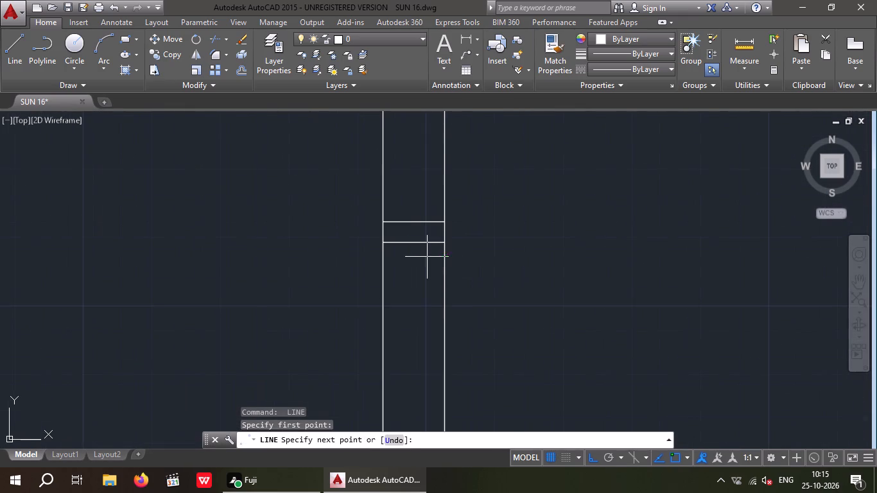
click(411, 221)
key(space)
Draw a centre line in the right outer wall's window beside the staircase and end the Line command.
scroll(388, 250, down, 4)
middle_drag(411, 195, 424, 126)
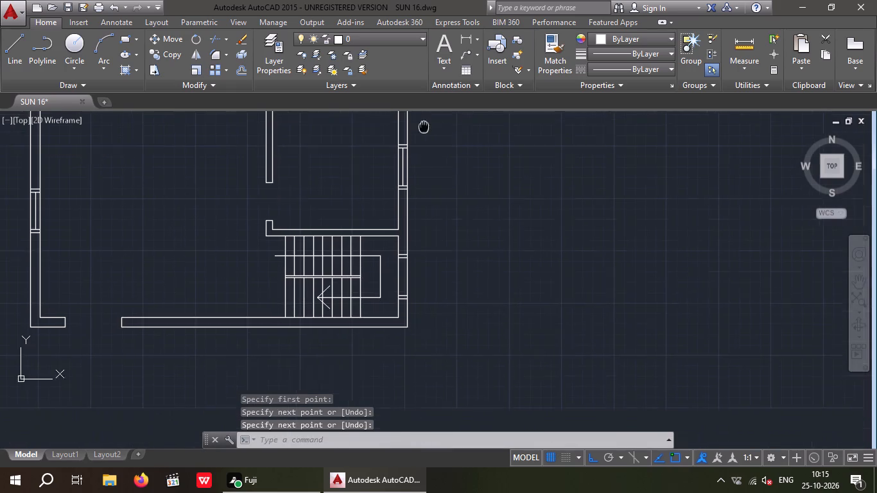
middle_drag(424, 126, 424, 119)
scroll(412, 250, up, 2)
key(space)
drag(388, 230, 388, 240)
scroll(388, 325, up, 3)
click(385, 343)
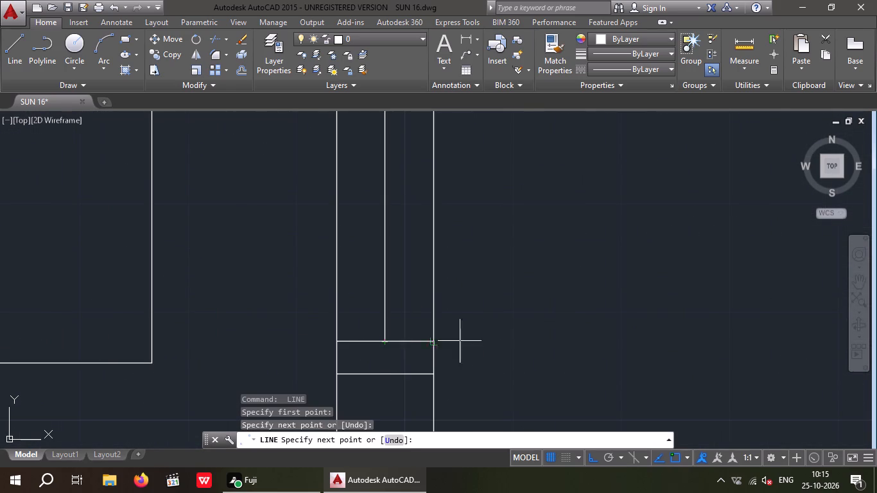
scroll(569, 330, down, 1)
key(Escape)
key(Escape)
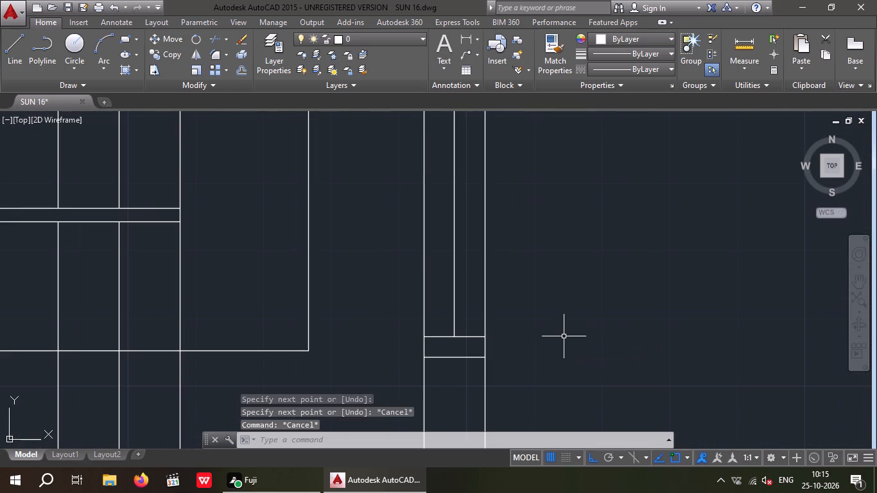
Offset the centre line of the window beside the staircase by 1/2" to both sides.
key(o)
key(Return)
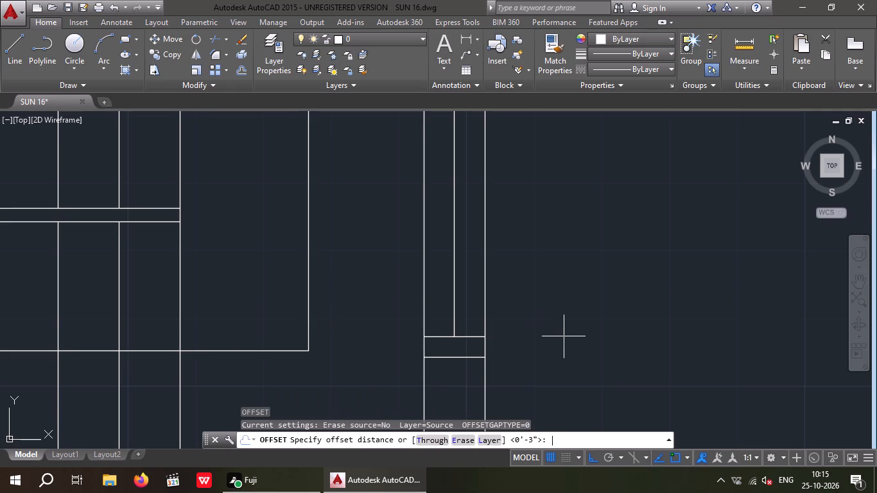
text(1/2)
key(shift+quotedbl)
key(Return)
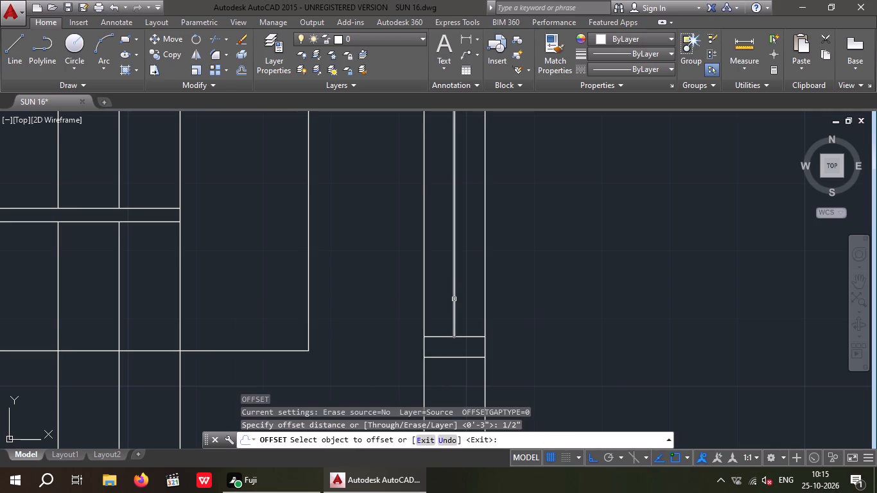
drag(454, 299, 476, 300)
click(513, 293)
scroll(453, 312, up, 3)
drag(453, 309, 424, 325)
click(416, 328)
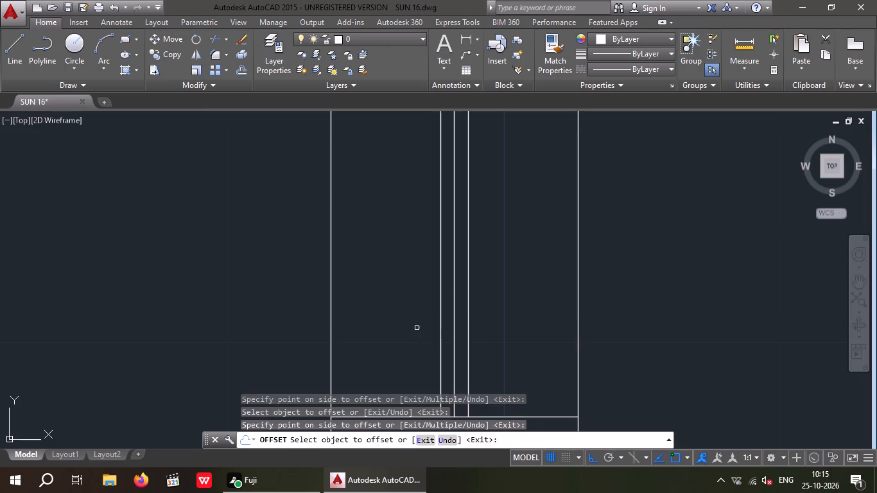
Offset the window centre line of the room directly above the staircase by 1/2" to both sides.
scroll(423, 315, down, 5)
scroll(484, 266, down, 2)
middle_drag(487, 272, 499, 376)
scroll(472, 276, up, 2)
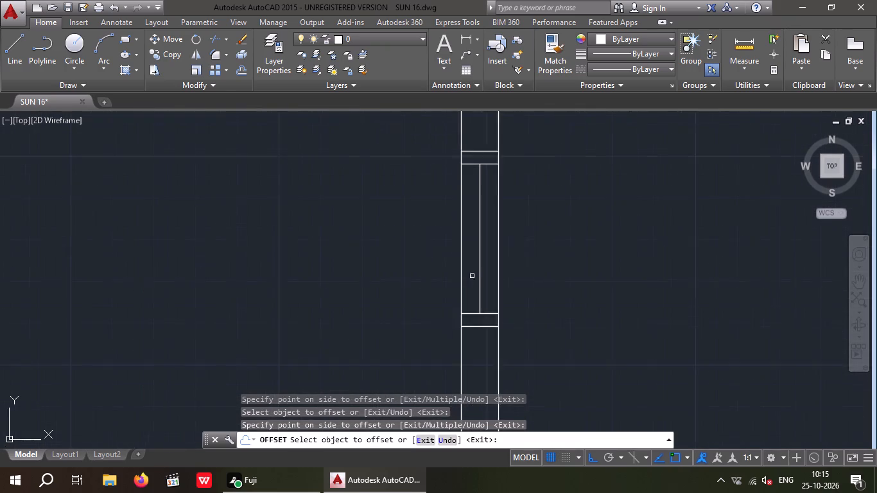
scroll(472, 276, up, 2)
drag(483, 282, 506, 284)
click(545, 278)
scroll(492, 293, up, 3)
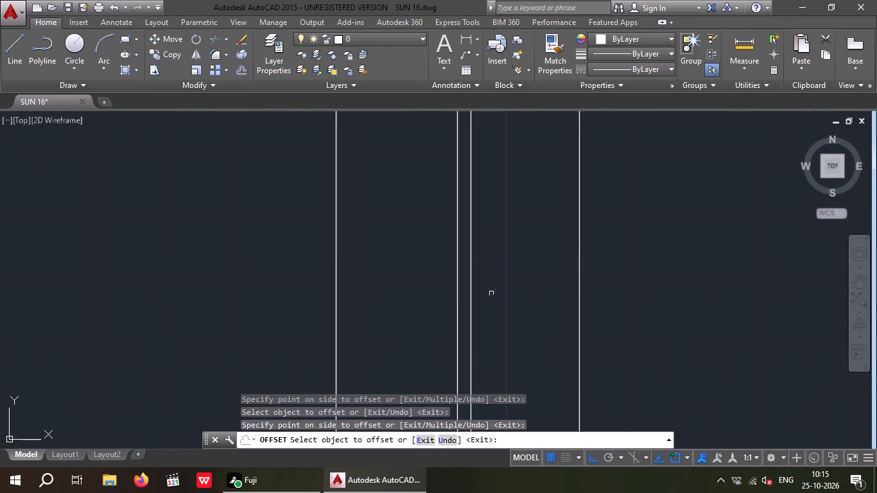
drag(457, 307, 428, 324)
click(426, 325)
Offset the centre line of the small room's window in the right outer wall by 1/2" to both sides.
scroll(429, 307, down, 5)
middle_drag(530, 264, 537, 347)
scroll(535, 322, down, 1)
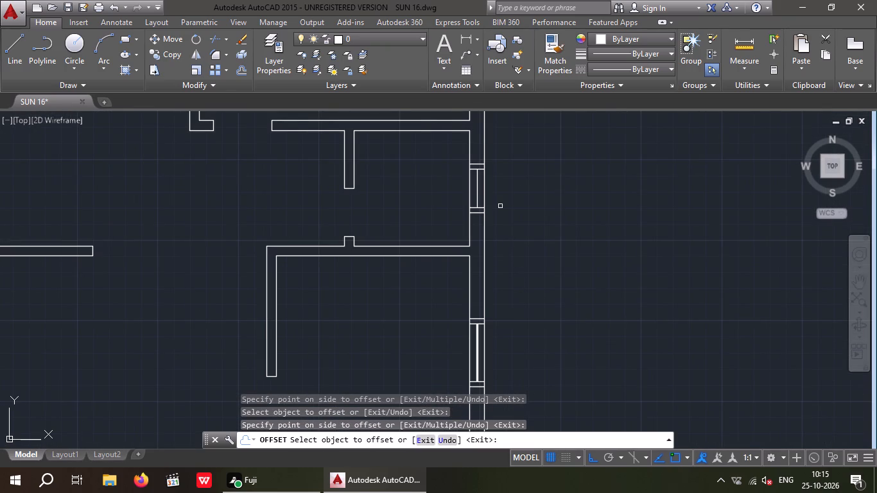
scroll(476, 190, up, 4)
drag(480, 226, 509, 223)
click(517, 220)
scroll(478, 238, up, 2)
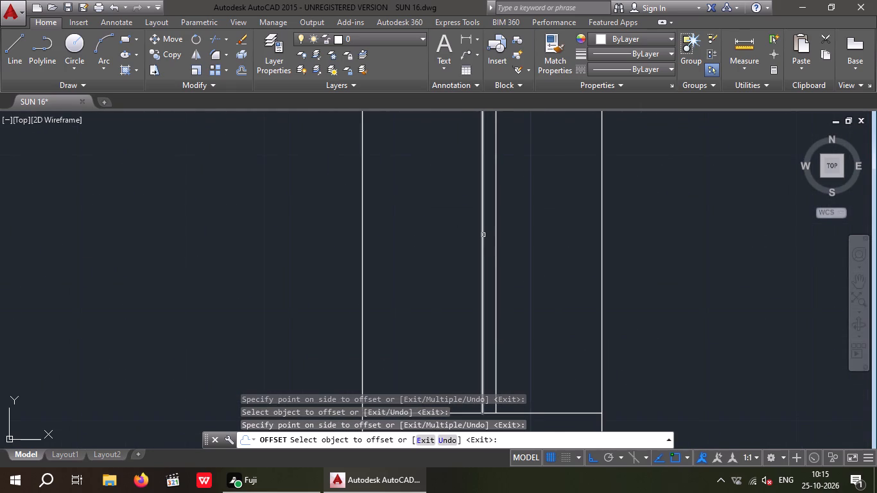
drag(483, 235, 408, 275)
drag(420, 270, 426, 273)
Offset the centre line of the uppermost window in the right outer wall by 1/2" to both sides.
scroll(424, 266, down, 5)
middle_drag(493, 258, 505, 396)
scroll(518, 256, down, 1)
middle_drag(518, 259, 530, 376)
scroll(487, 248, up, 4)
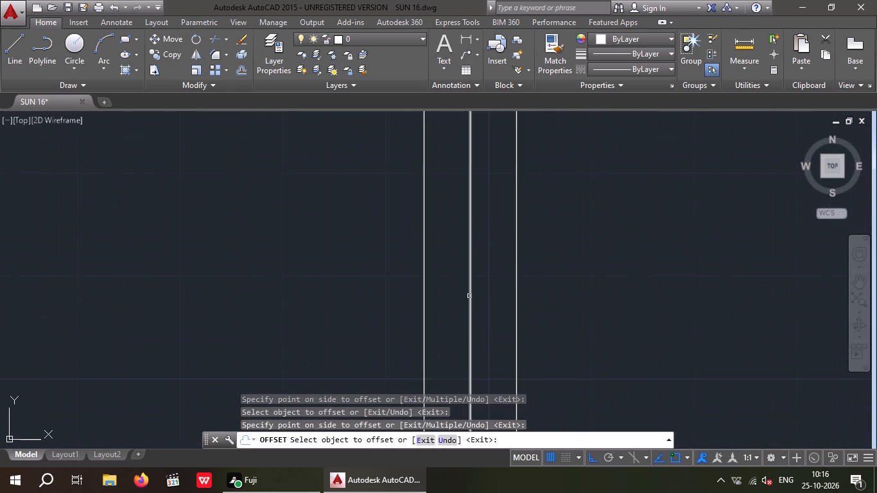
click(469, 296)
click(508, 294)
scroll(474, 306, up, 2)
drag(461, 304, 444, 307)
click(437, 309)
Offset the centre line of the window in the top outer wall by 1/2" to both sides.
scroll(438, 308, down, 5)
scroll(513, 291, down, 4)
middle_drag(514, 291, 532, 294)
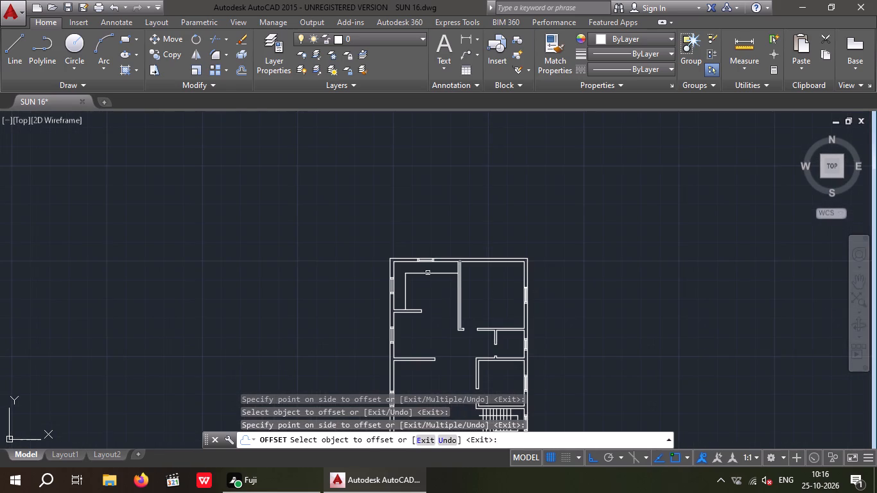
scroll(422, 259, up, 7)
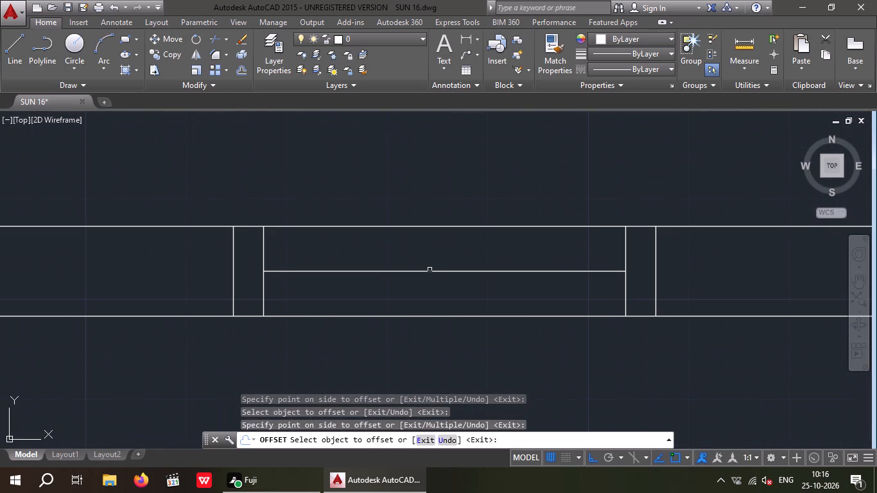
click(430, 271)
click(431, 240)
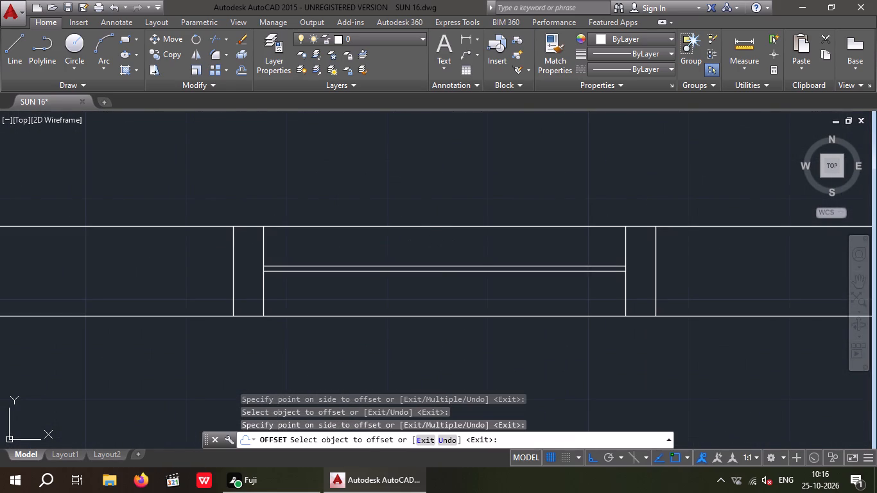
drag(437, 272, 437, 284)
click(437, 290)
Offset the centre line of the uppermost window in the left outer wall by 1/2" to both sides.
scroll(439, 271, down, 4)
middle_drag(430, 304, 503, 230)
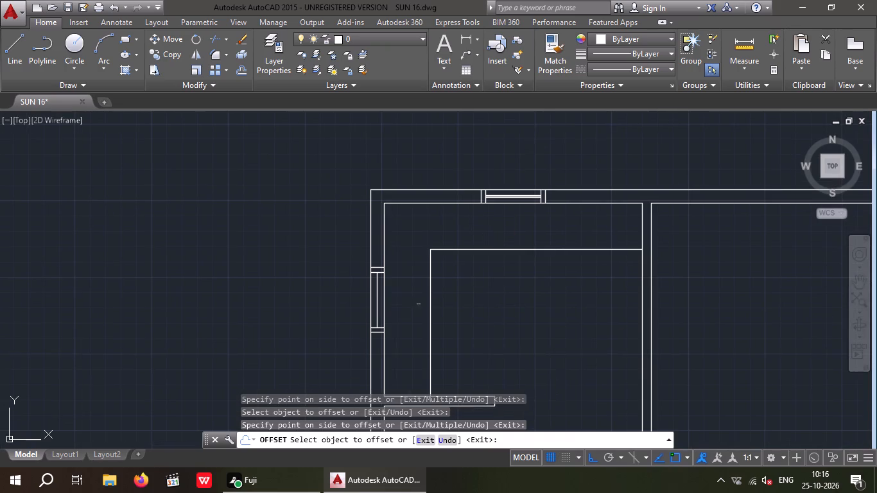
scroll(377, 313, up, 3)
drag(374, 315, 390, 315)
click(410, 309)
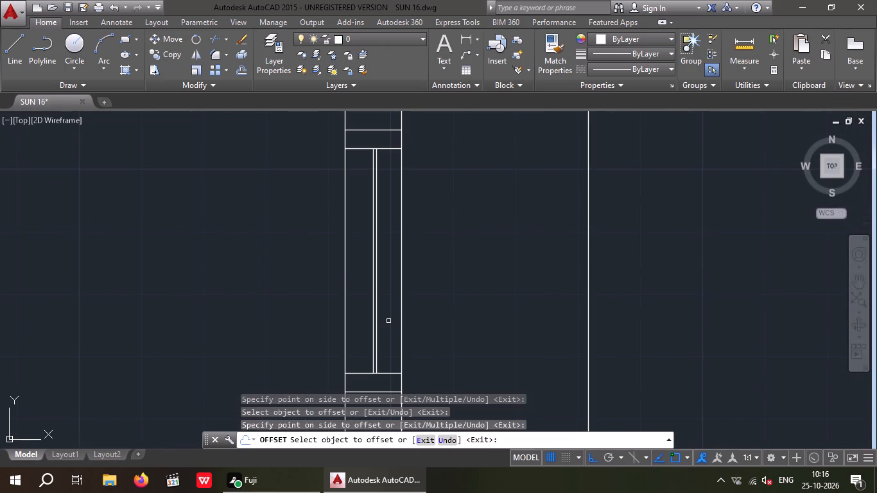
scroll(388, 321, up, 3)
drag(322, 329, 306, 334)
click(275, 336)
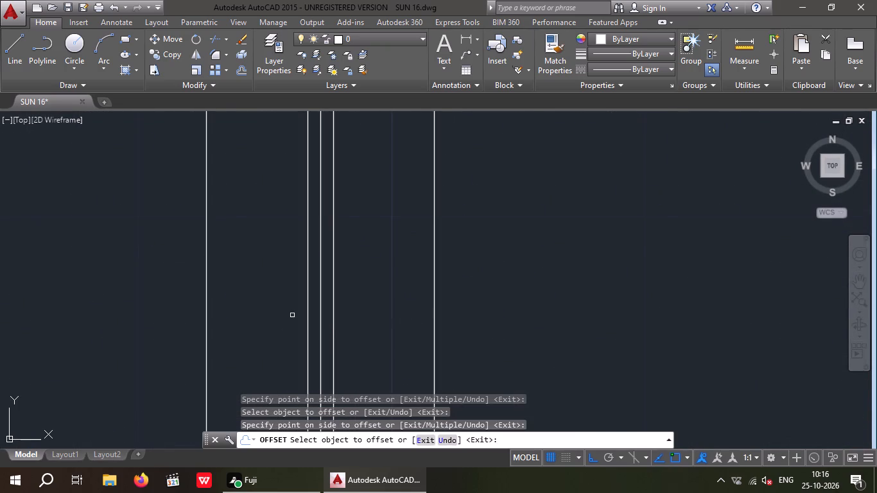
Offset the centre line of the middle window in the left outer wall by 1/2" to both sides.
scroll(295, 312, down, 6)
middle_drag(338, 330, 394, 216)
scroll(391, 216, down, 2)
scroll(368, 296, up, 4)
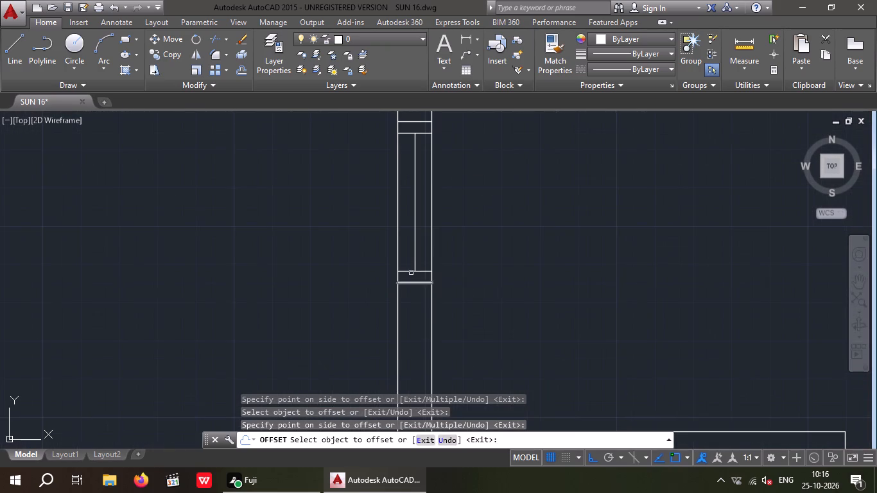
drag(413, 244, 426, 245)
click(442, 244)
scroll(412, 260, up, 4)
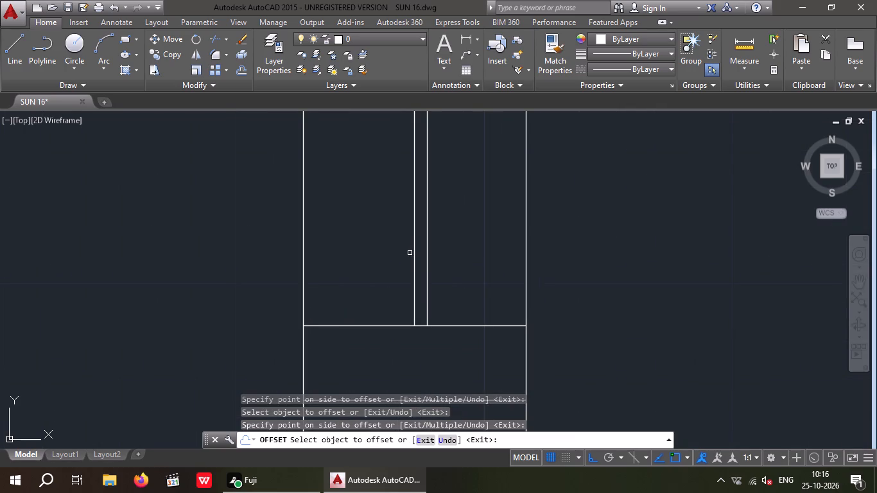
drag(413, 252, 401, 258)
click(385, 264)
Offset the centre line of the lowest window in the left outer wall by 1/2" to both sides.
scroll(385, 264, down, 5)
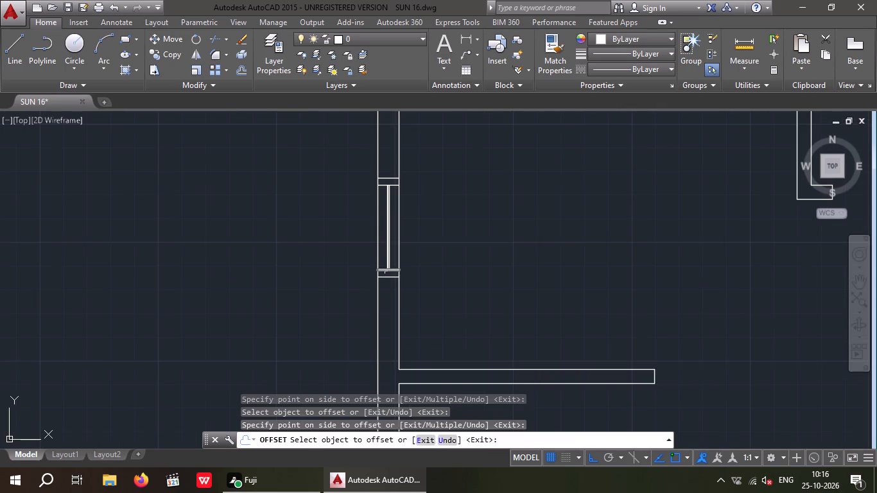
middle_drag(397, 285, 397, 261)
scroll(394, 176, down, 3)
scroll(384, 286, up, 5)
middle_drag(440, 306, 411, 264)
scroll(424, 264, up, 1)
drag(421, 268, 436, 269)
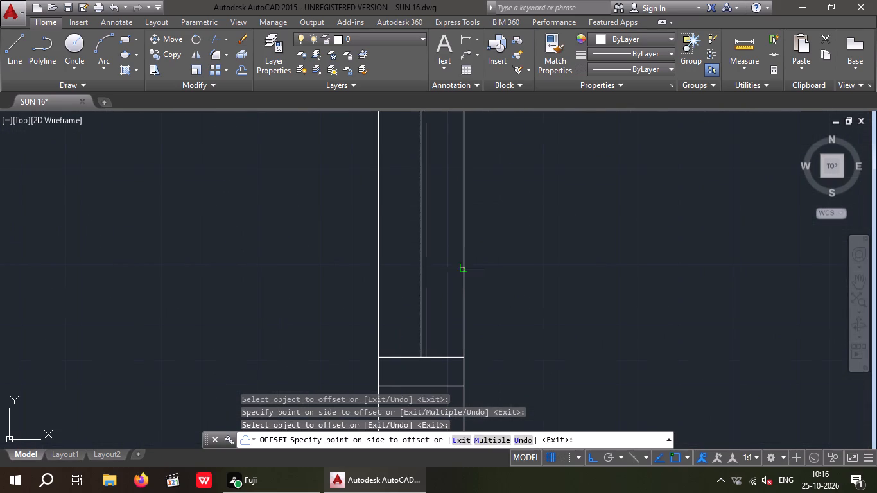
click(465, 269)
scroll(419, 283, up, 2)
drag(420, 284, 382, 295)
drag(376, 296, 383, 294)
scroll(390, 285, down, 5)
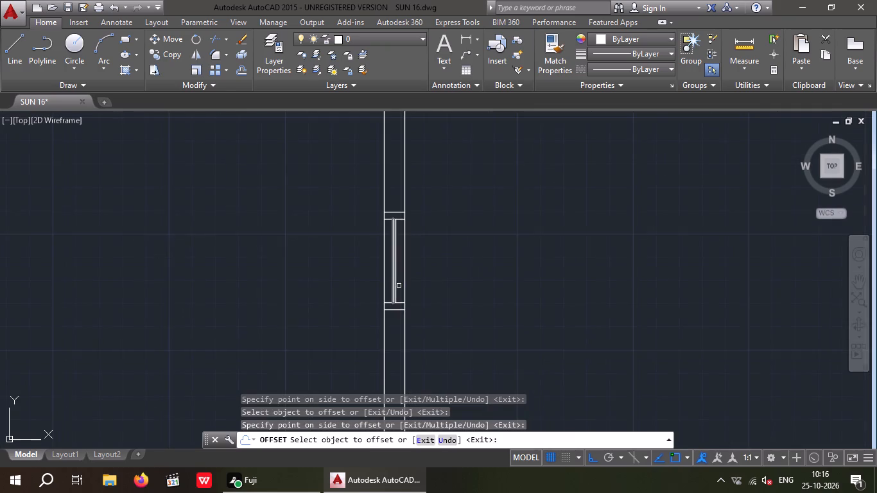
middle_drag(444, 281, 381, 298)
scroll(407, 287, down, 3)
middle_drag(449, 305, 382, 272)
scroll(386, 274, down, 1)
middle_drag(386, 274, 377, 338)
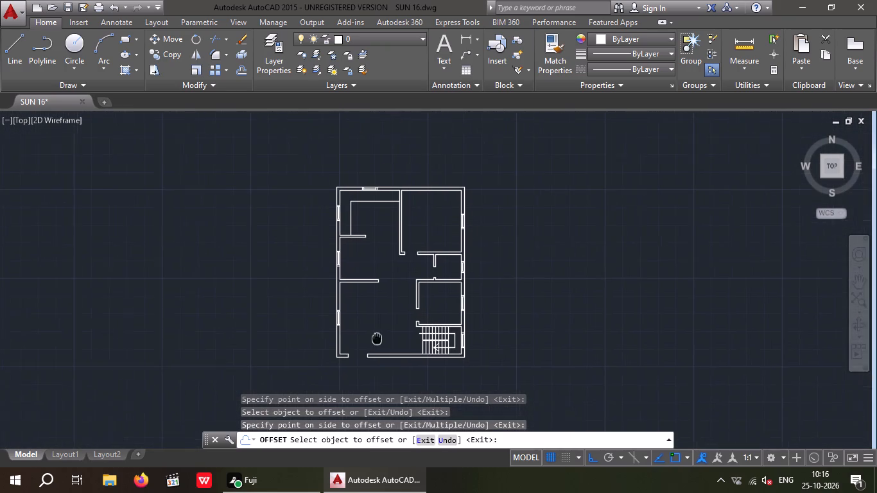
middle_drag(377, 338, 376, 342)
key(Escape)
key(Escape)
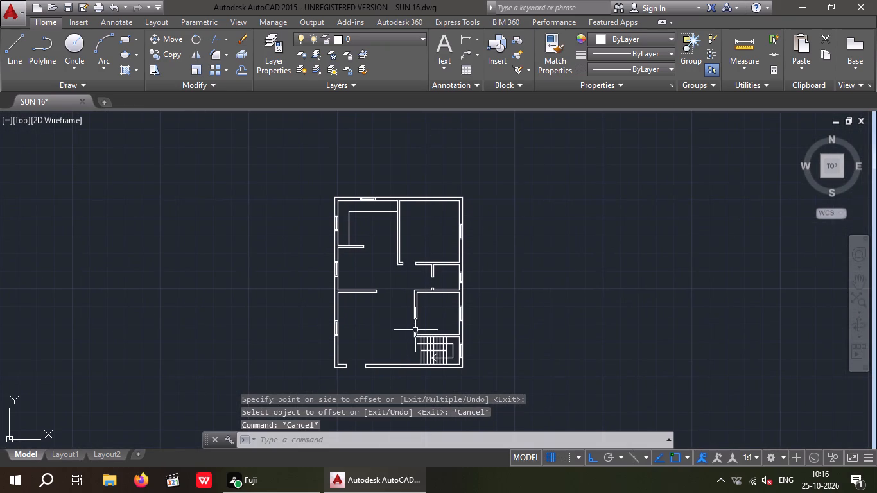
Save the floor plan drawing.
key(ctrl+s)
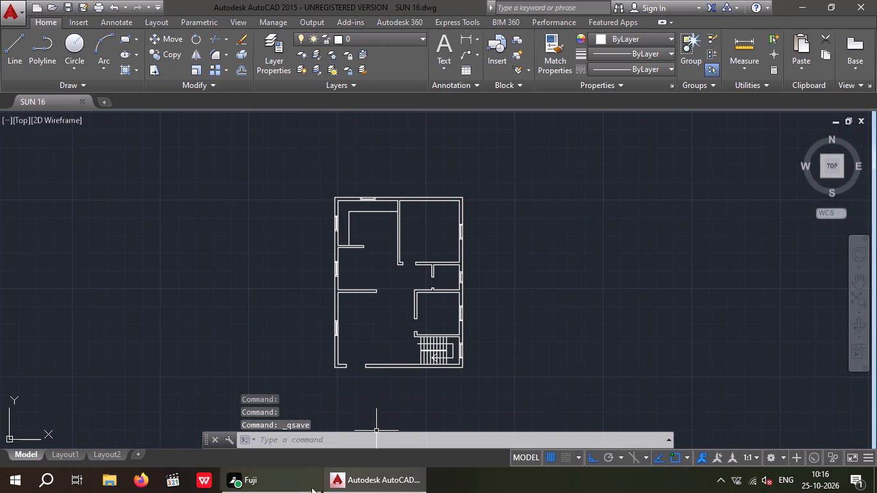
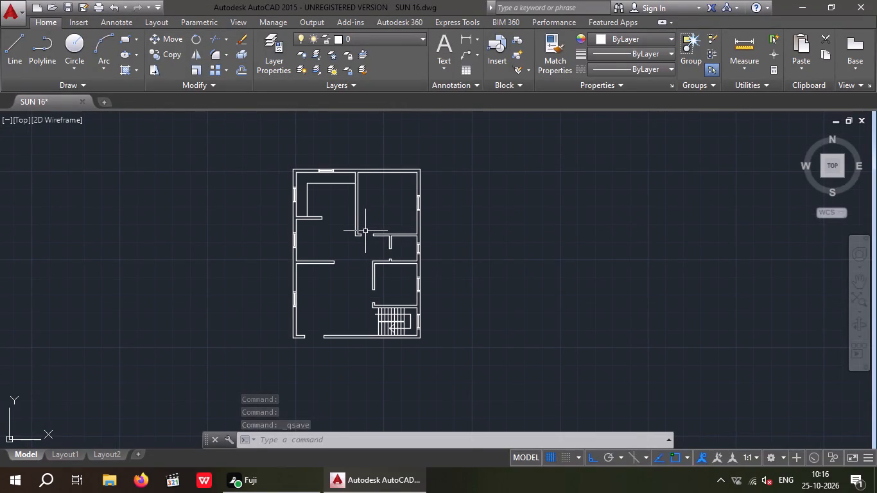
Draw a short guide line across the top outer wall at the midpoint of the upper-right room's wall.
key(l)
key(space)
scroll(381, 164, up, 1)
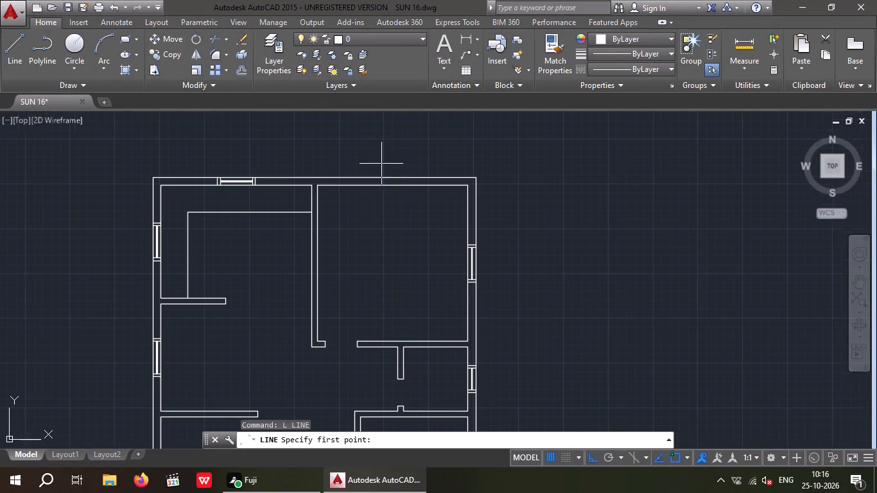
scroll(381, 164, up, 1)
click(396, 186)
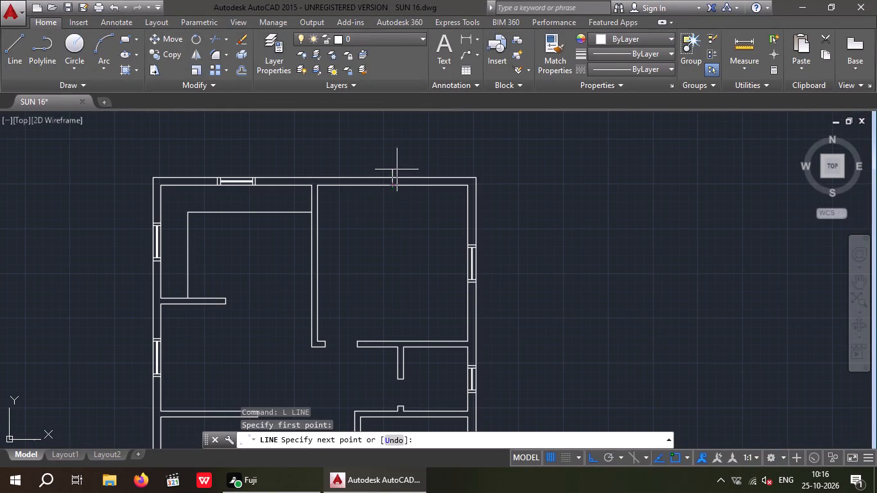
click(394, 178)
key(space)
Draw a horizontal guide line from the midpoint of the window in the room above the staircase, extending outward past the outer wall.
middle_drag(412, 243, 392, 141)
scroll(392, 143, down, 1)
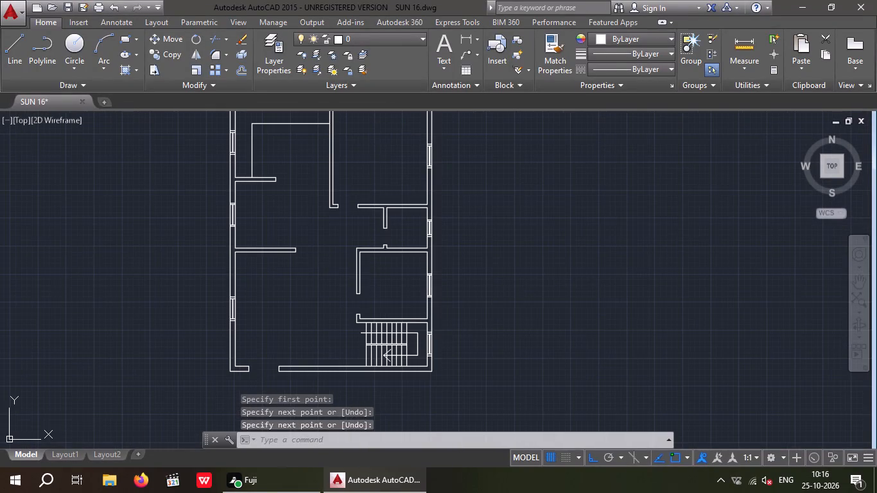
scroll(425, 290, up, 4)
key(space)
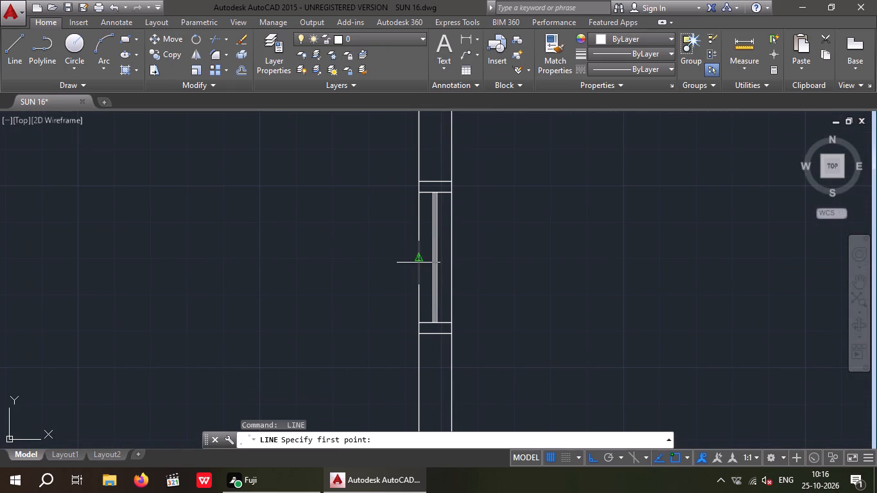
drag(417, 258, 427, 257)
click(632, 245)
key(space)
Draw a horizontal guide line from the midpoint of the small middle room's window in the right outer wall, extending outside the plan.
scroll(591, 270, down, 5)
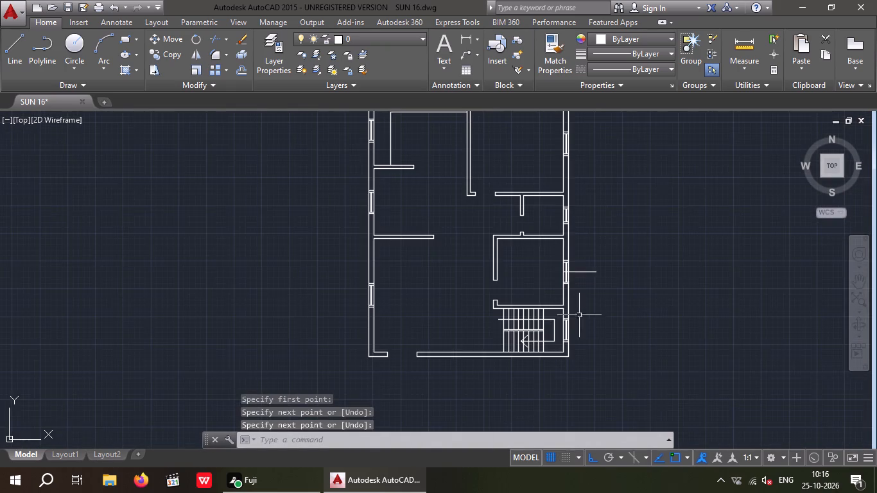
middle_drag(585, 314, 591, 389)
scroll(566, 292, up, 4)
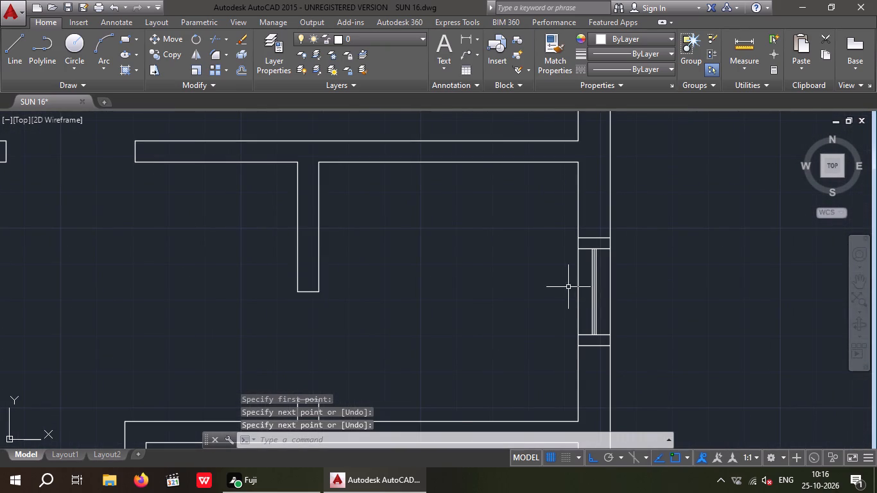
scroll(568, 287, down, 3)
key(space)
scroll(571, 287, up, 4)
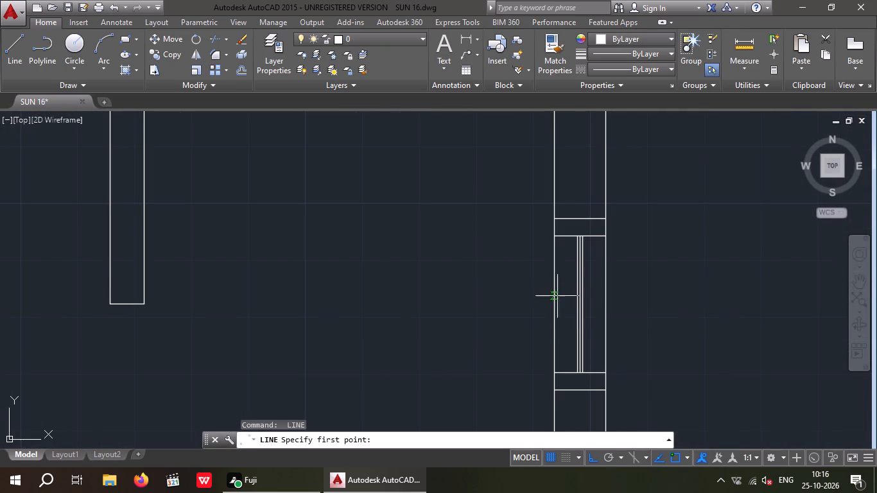
drag(555, 304, 623, 314)
click(791, 308)
key(space)
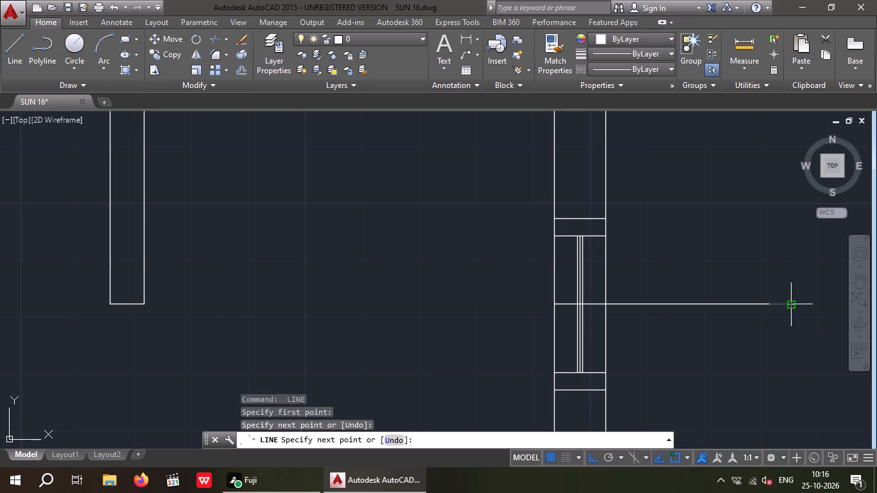
Insert the Bed - Queen block from DesignCenter's Home - Space Planner blocks in the empty area left of the plan.
scroll(751, 316, down, 4)
middle_drag(754, 330, 605, 243)
scroll(620, 259, down, 1)
middle_drag(621, 264, 604, 346)
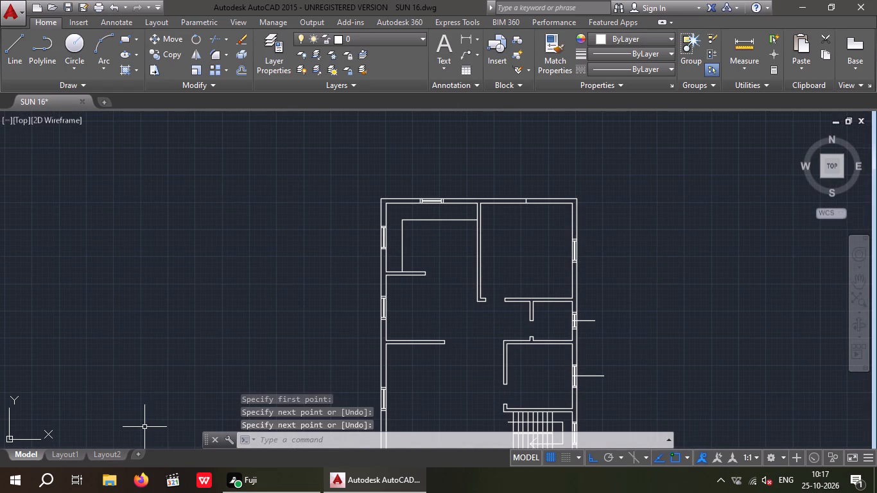
key(d)
key(c)
key(space)
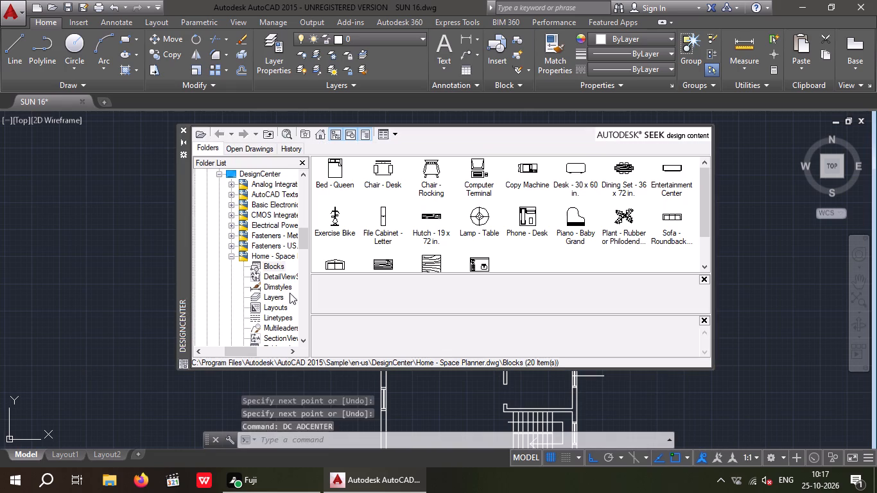
double_click(333, 169)
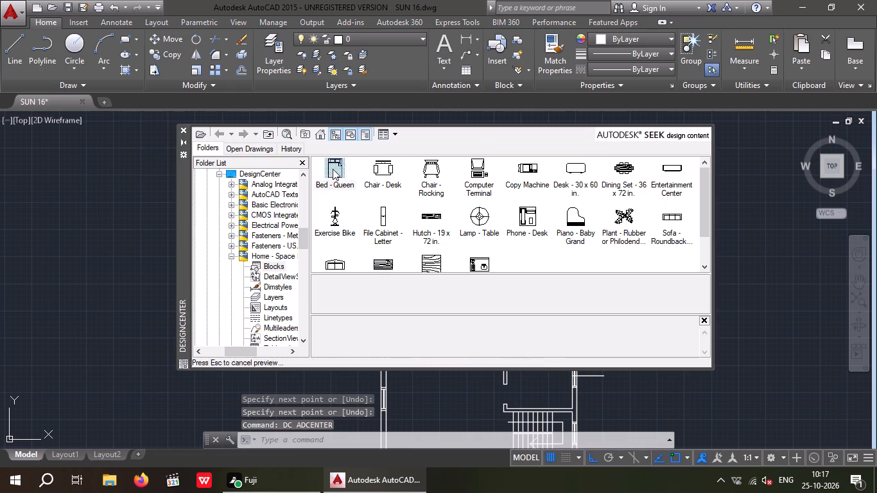
click(455, 318)
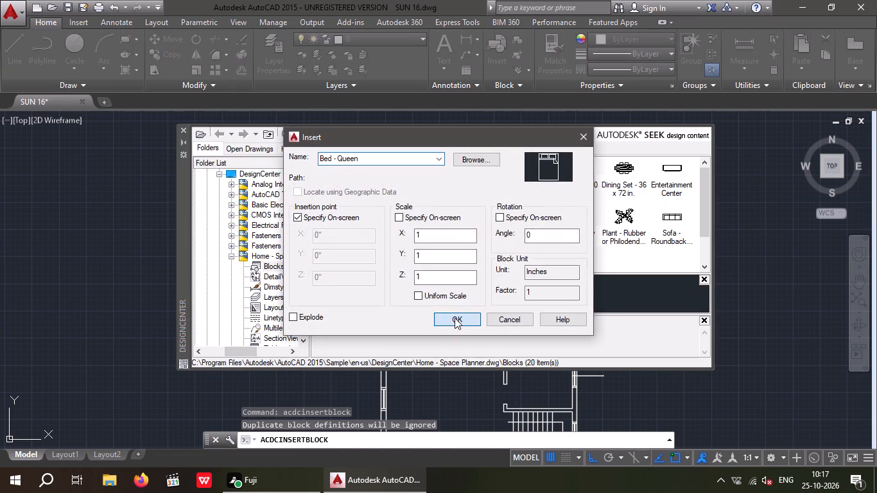
click(60, 218)
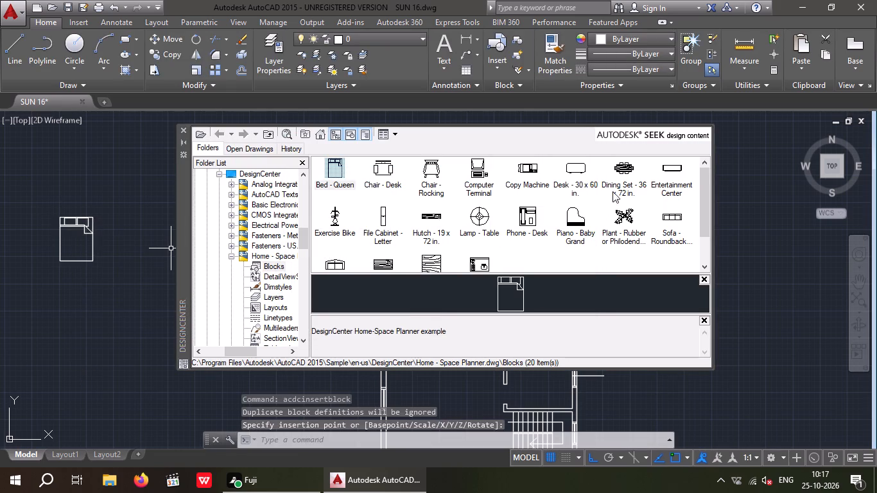
Insert the Dining Set - 36 x 72 in. block left of the plan, above the bed.
double_click(621, 173)
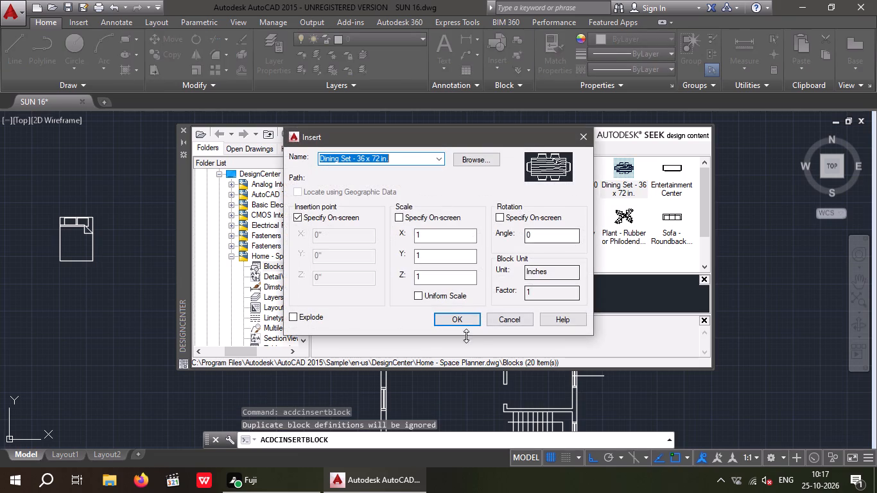
click(458, 316)
click(64, 155)
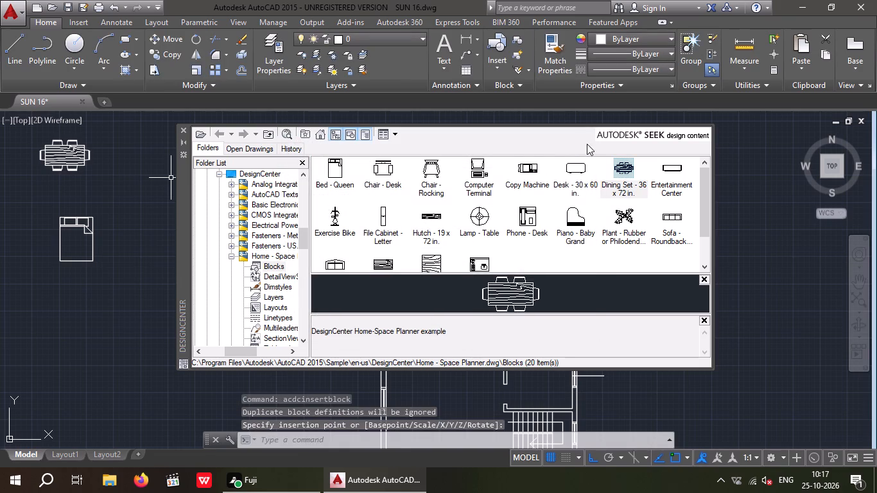
Insert the Sofa - Roundback 7 ft. block left of the plan, below the bed.
double_click(671, 223)
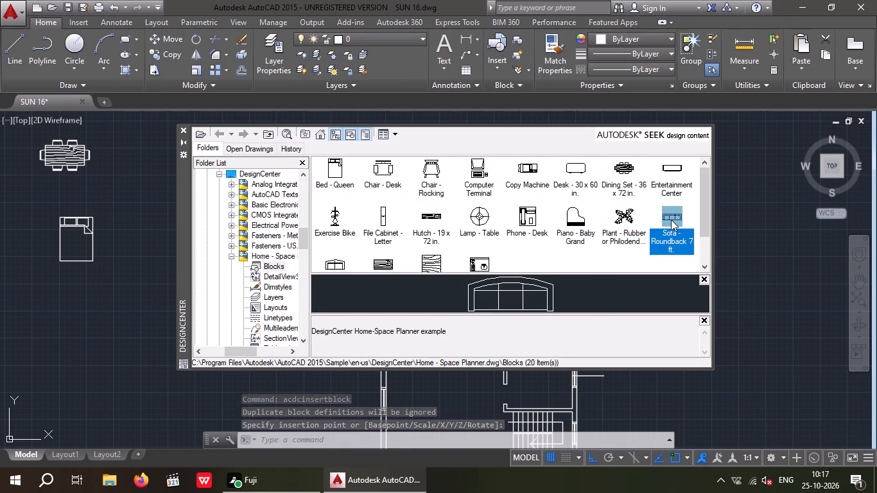
double_click(674, 218)
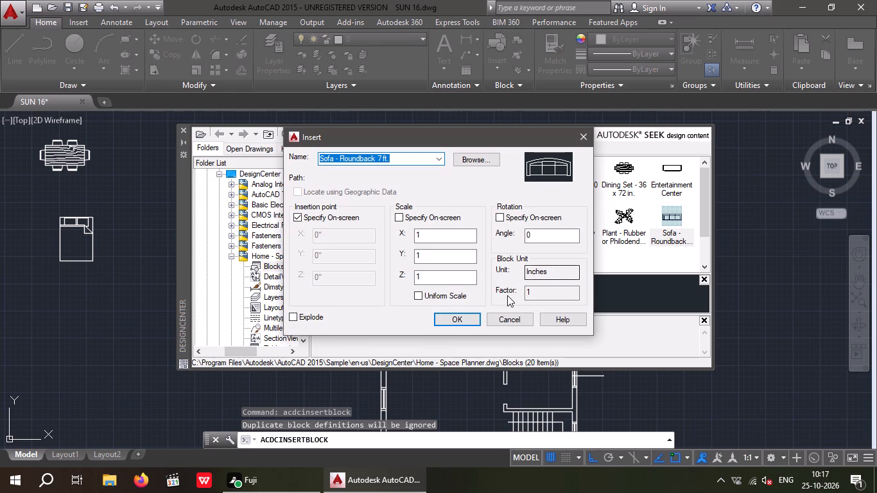
click(451, 322)
click(47, 321)
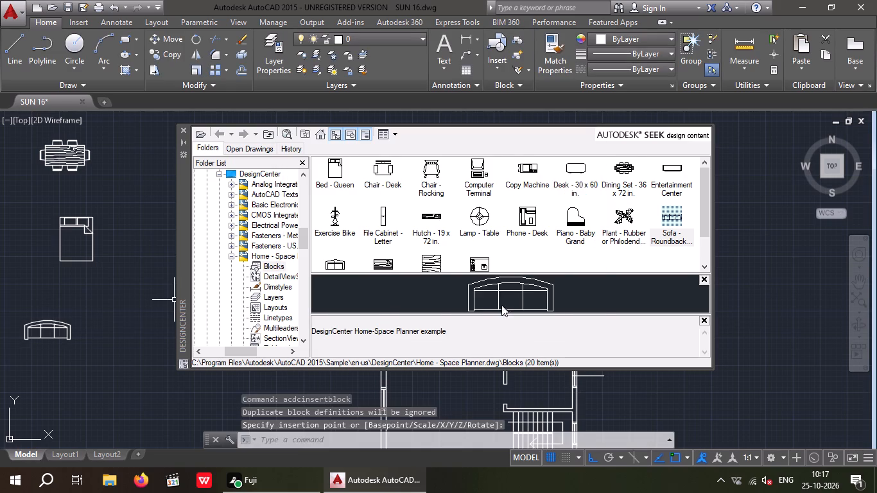
Insert the two-seat roundback sofa block beside the three-seat sofa.
double_click(332, 264)
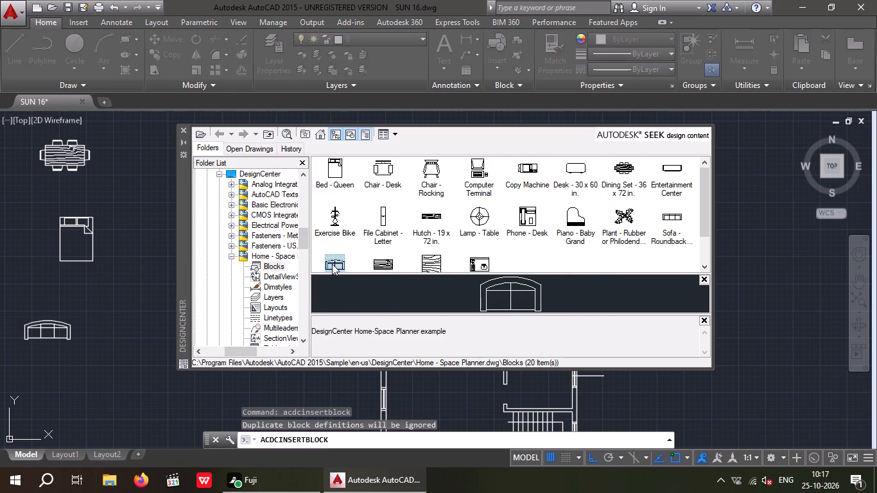
click(458, 321)
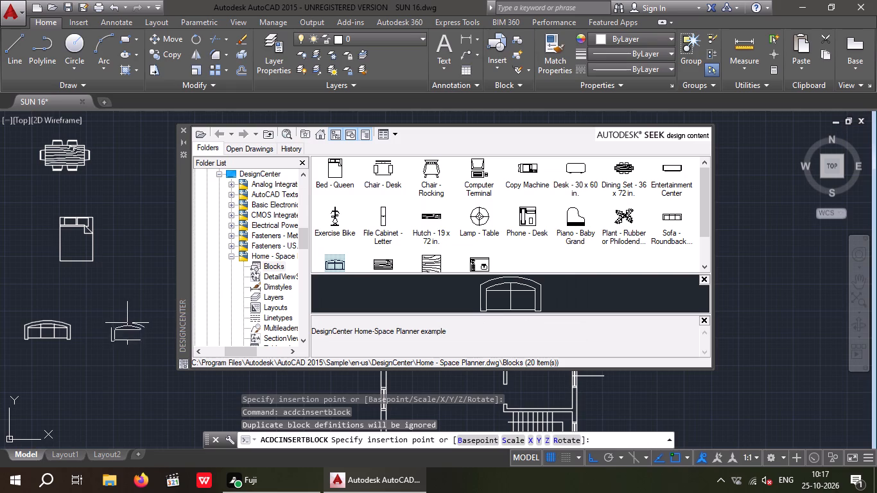
click(97, 322)
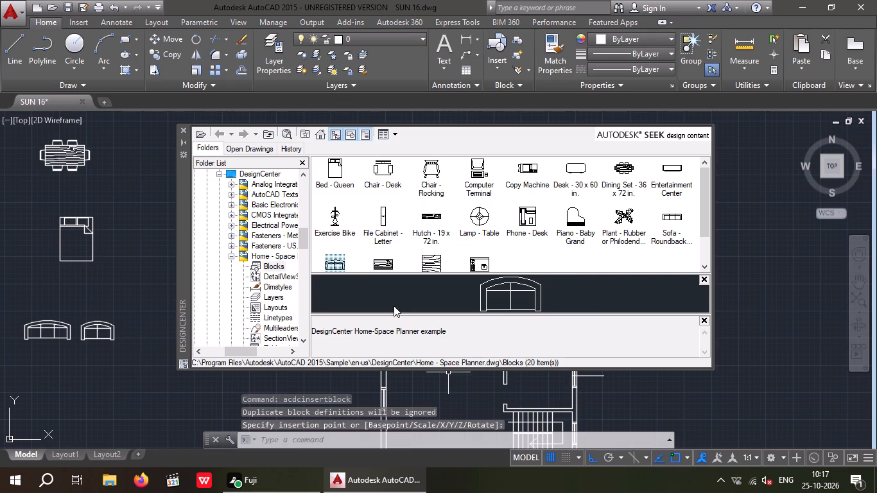
Insert the Rectangular Woodgrain 60 x 30 in. table block below the sofas and close DesignCenter.
double_click(387, 267)
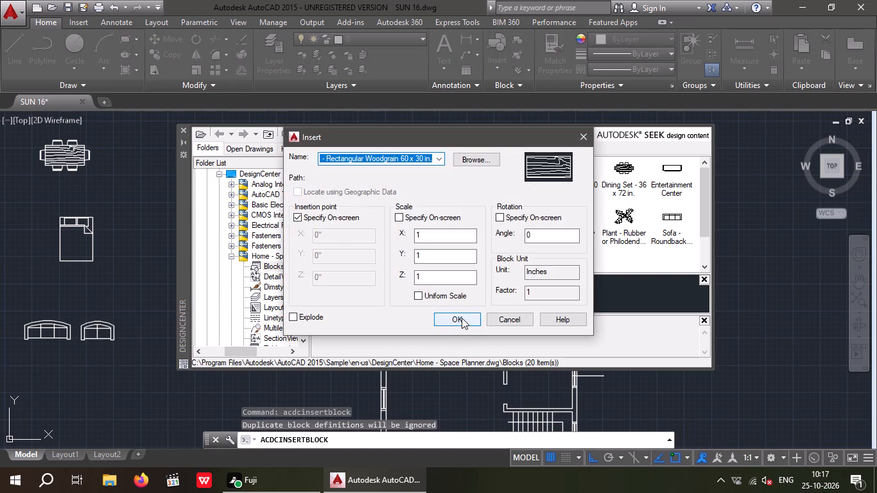
click(461, 318)
click(53, 356)
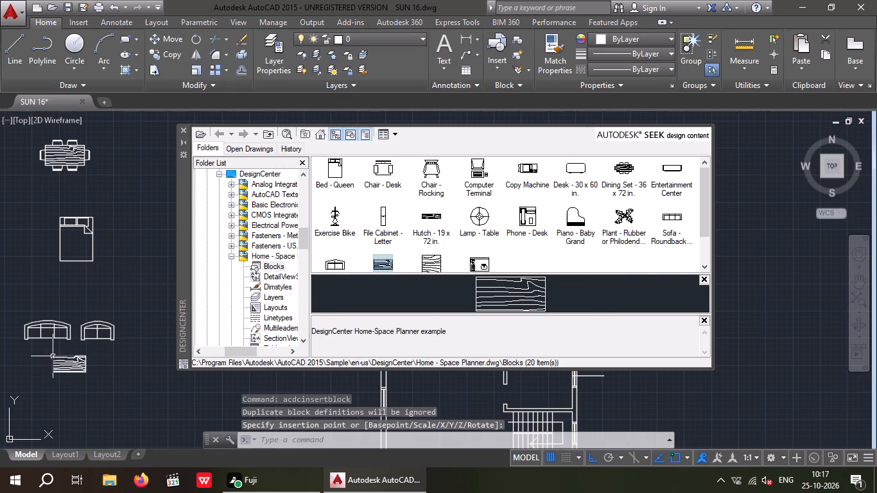
click(184, 131)
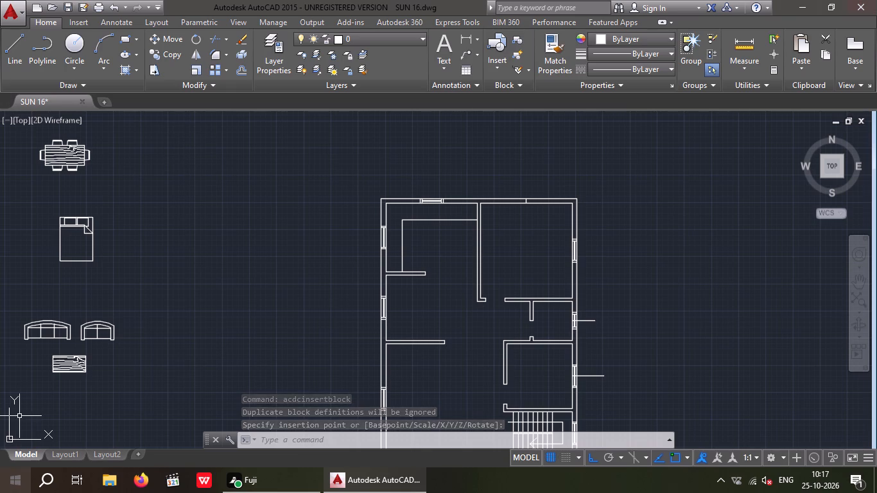
Copy the queen bed with Ortho off from its head-edge midpoint to the guide line on the upper-right room's top wall.
scroll(57, 219, up, 1)
middle_drag(60, 220, 229, 220)
drag(308, 191, 259, 282)
click(204, 316)
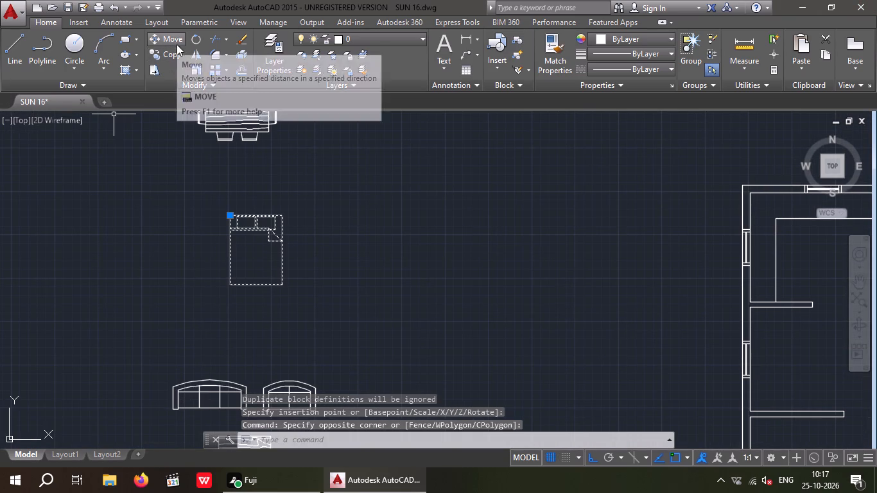
click(169, 52)
scroll(252, 207, up, 4)
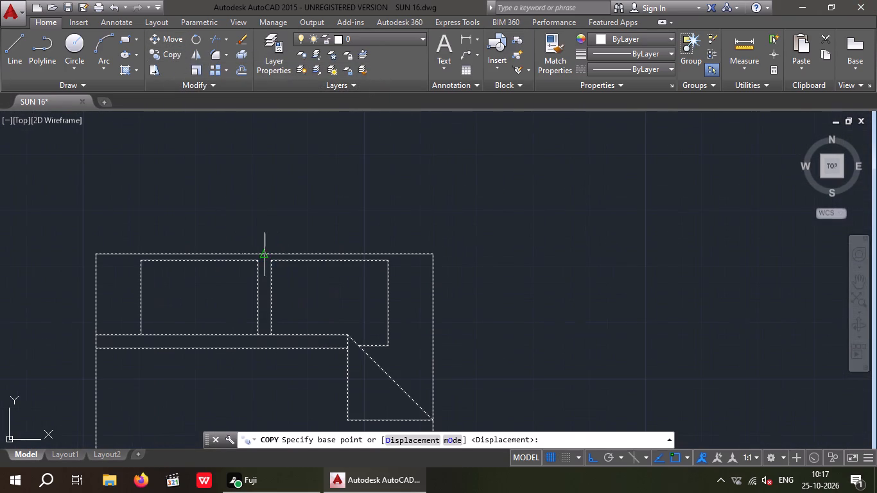
click(264, 255)
scroll(268, 250, down, 5)
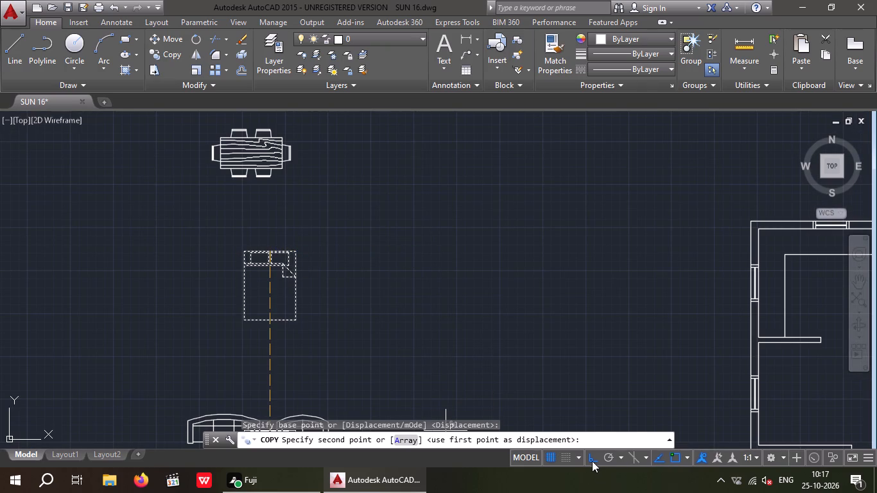
click(590, 459)
middle_drag(584, 293, 196, 322)
scroll(216, 295, down, 2)
scroll(367, 290, up, 4)
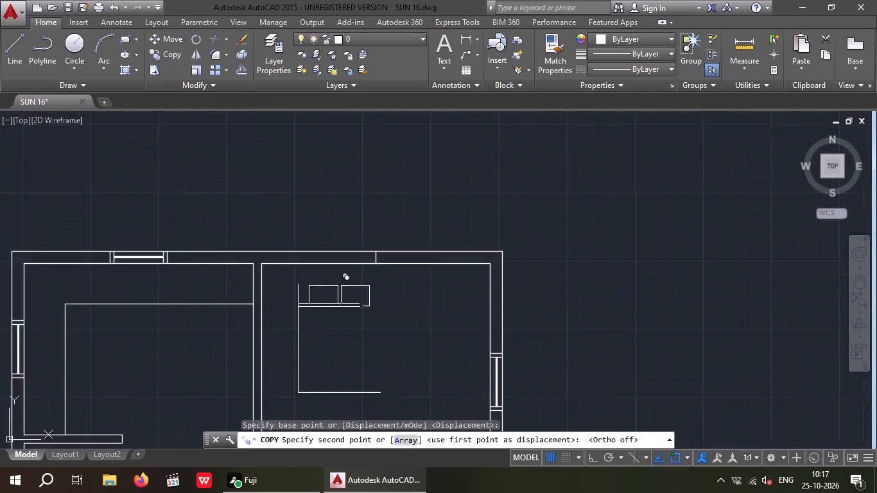
scroll(408, 272, up, 2)
middle_drag(390, 309, 374, 354)
scroll(359, 282, up, 2)
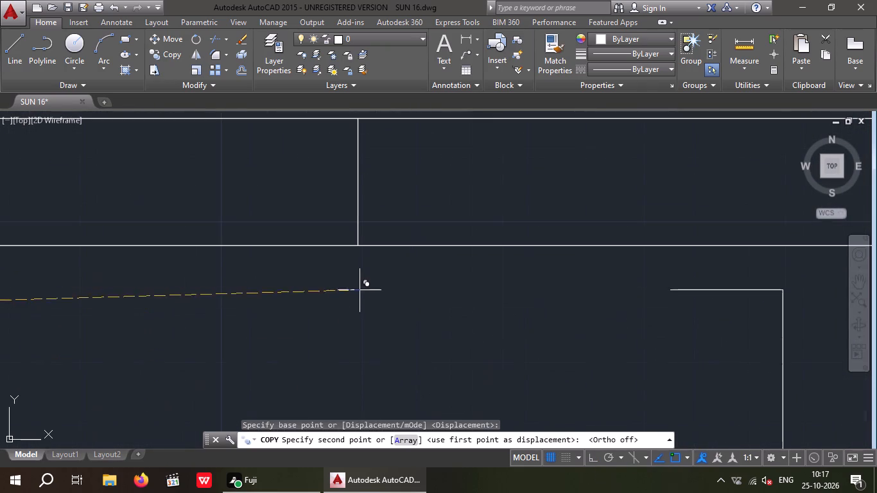
click(354, 248)
scroll(364, 279, down, 4)
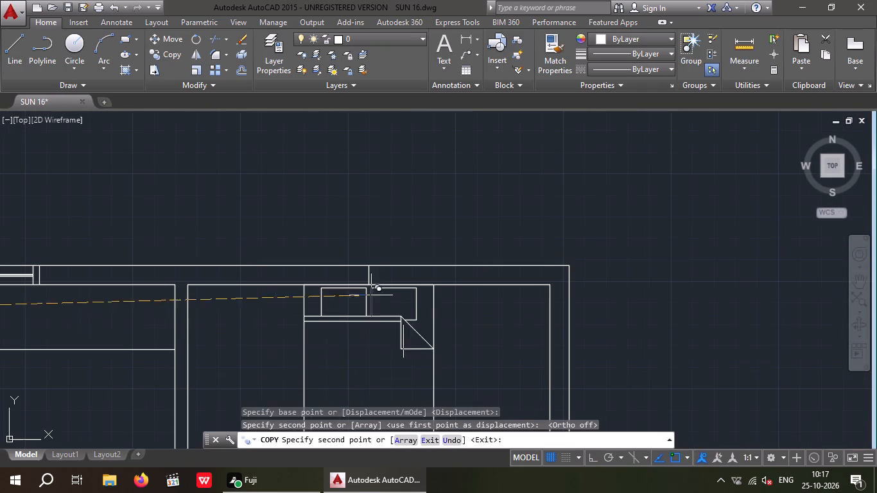
key(Escape)
key(Escape)
Delete the guide line across the top outer wall above the copied bed.
scroll(359, 276, up, 5)
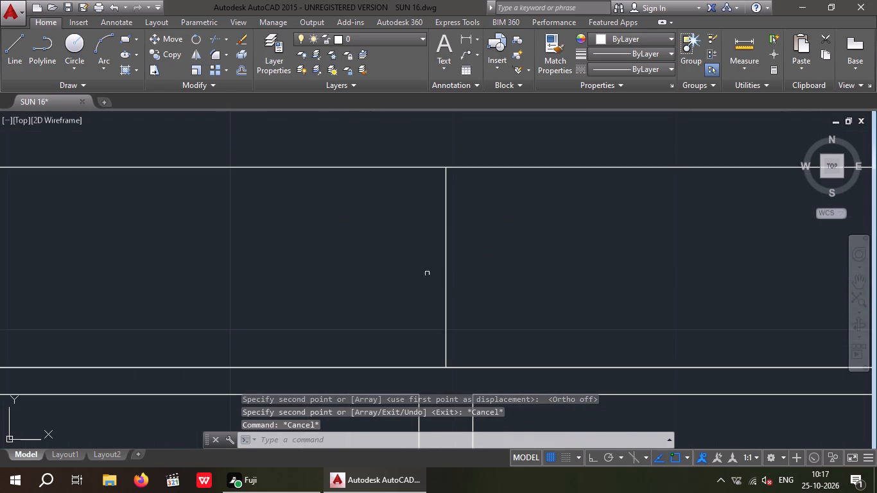
drag(505, 233, 343, 322)
click(338, 325)
key(Delete)
scroll(396, 268, down, 9)
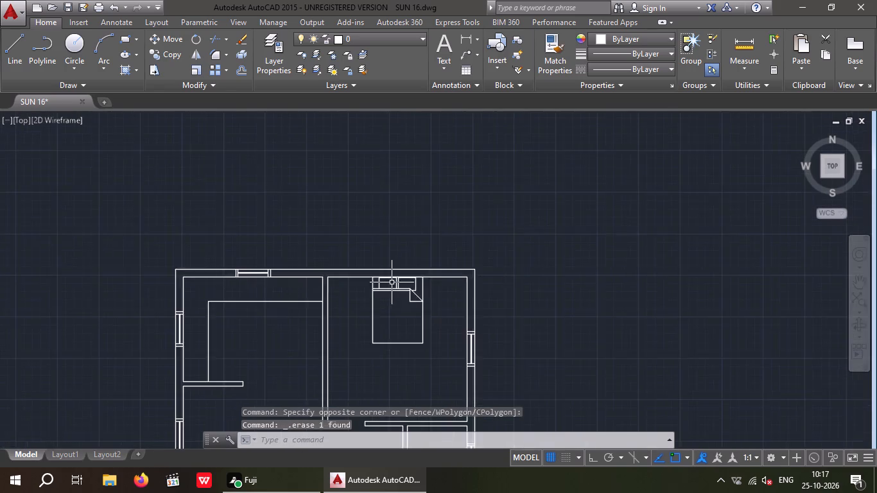
Rotate the loose queen bed beside the plan by 270° about its upper-right corner with Ortho on.
middle_drag(392, 282, 392, 156)
scroll(397, 180, down, 2)
middle_drag(400, 250, 474, 254)
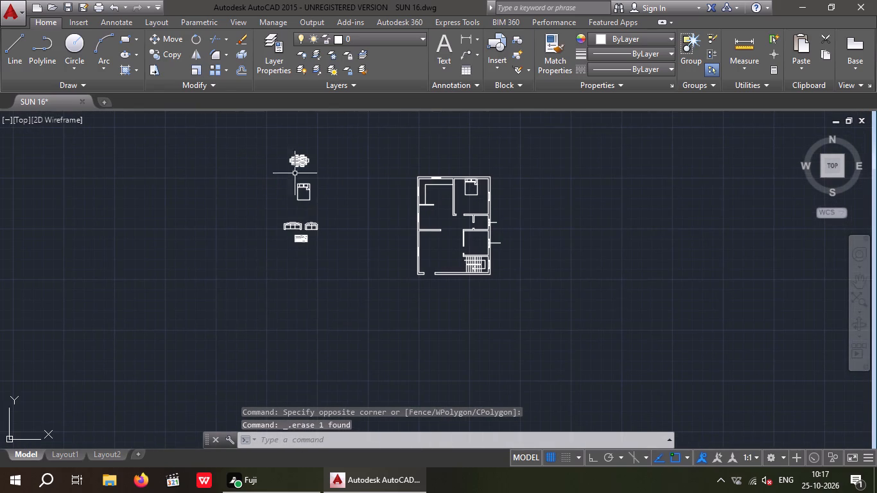
scroll(301, 195, up, 3)
middle_drag(303, 230, 306, 279)
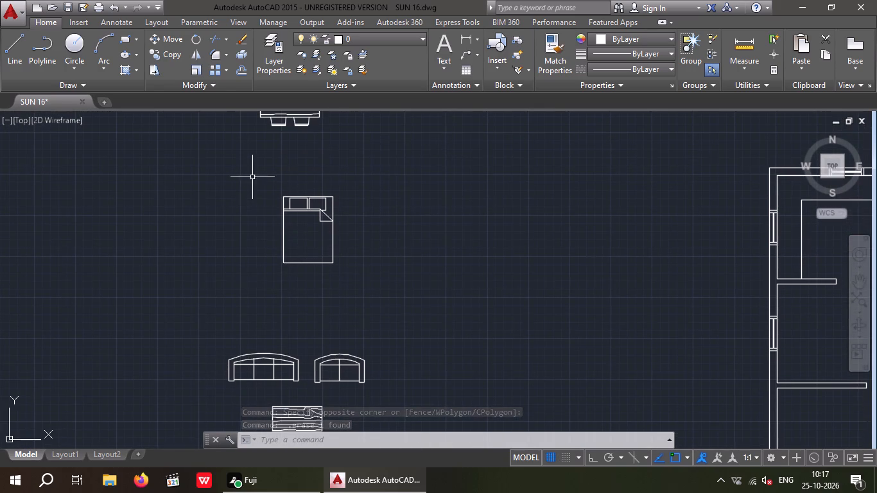
drag(253, 177, 340, 181)
drag(321, 282, 330, 286)
drag(260, 173, 343, 196)
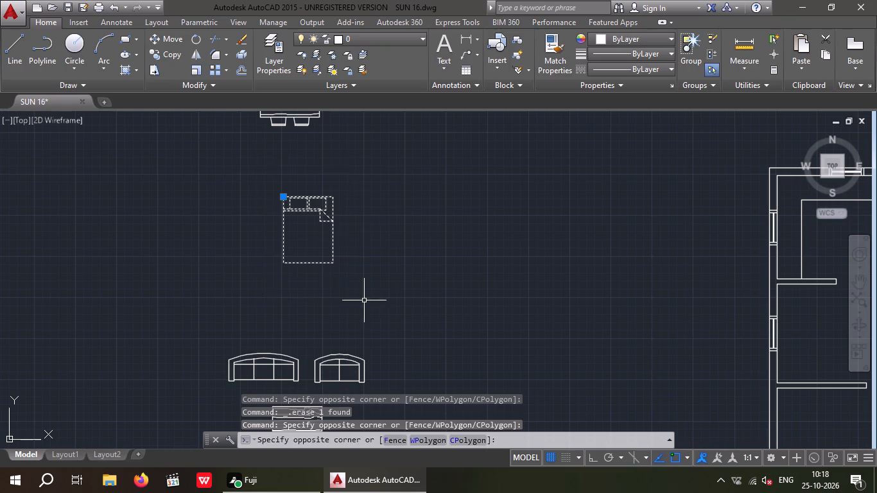
click(364, 300)
click(593, 462)
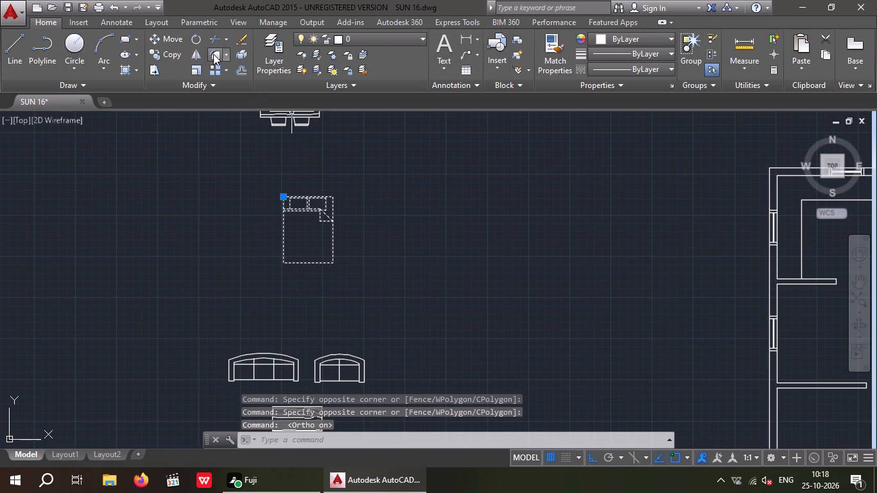
click(195, 38)
drag(333, 195, 336, 207)
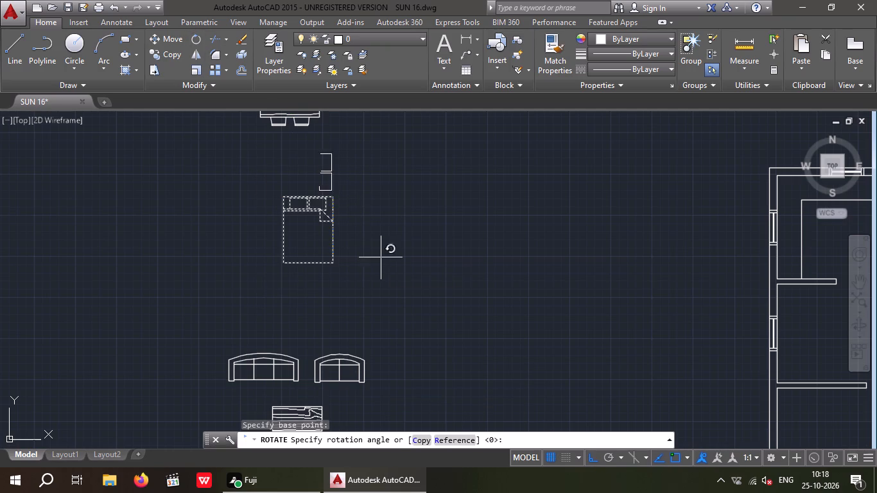
click(310, 280)
Move the rotated bed with Ortho off from its head-edge midpoint to the guide line on the right wall of the room above the staircase.
drag(351, 243, 331, 226)
click(295, 160)
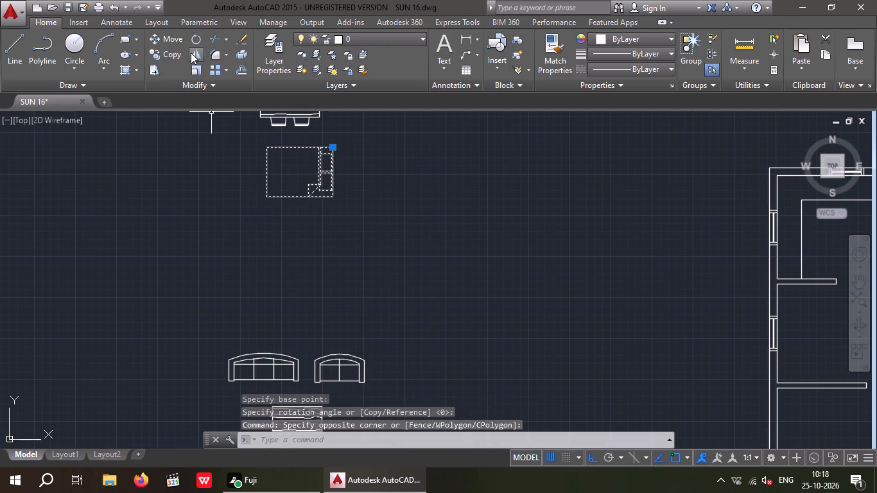
click(170, 40)
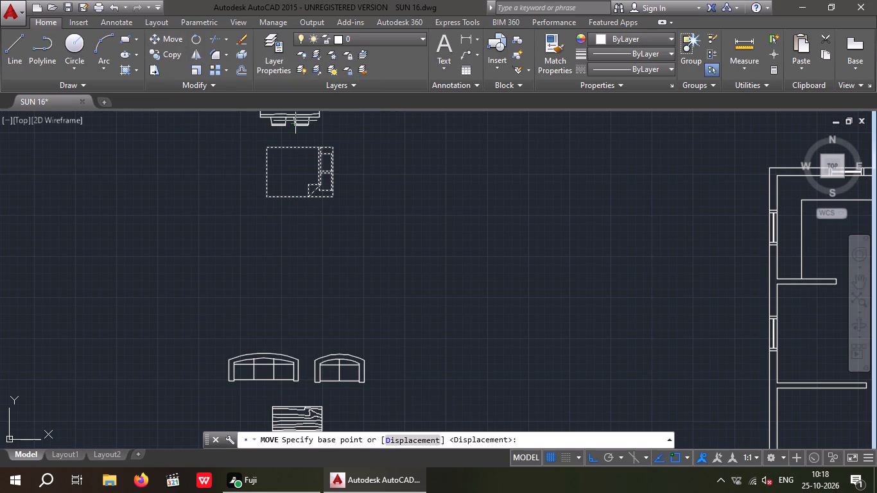
middle_drag(467, 231, 198, 247)
scroll(58, 185, up, 2)
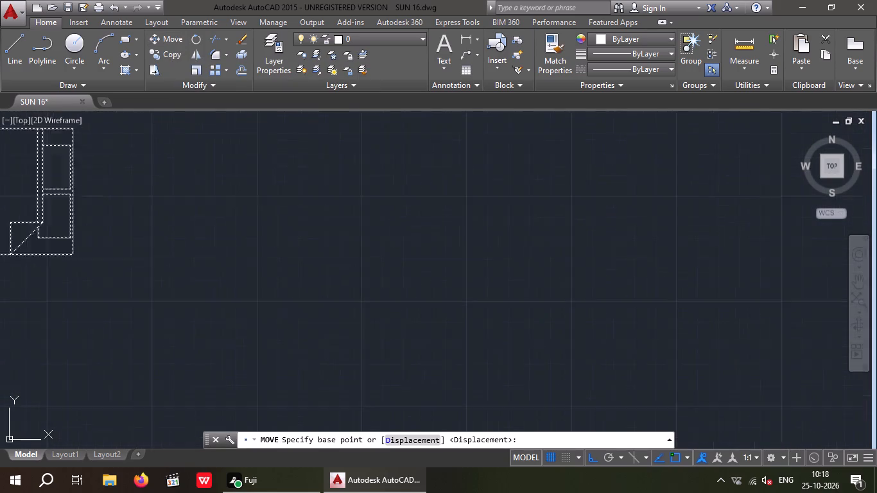
scroll(57, 187, up, 2)
click(92, 200)
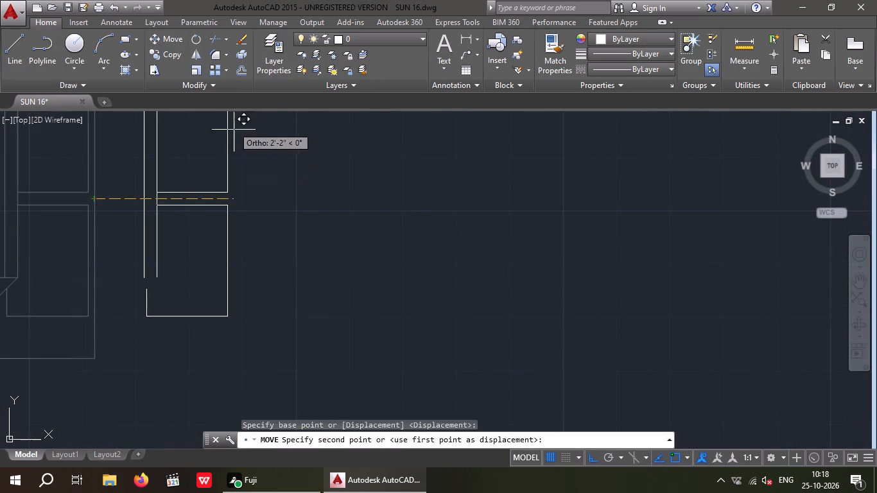
click(591, 455)
middle_drag(537, 305, 263, 272)
scroll(237, 207, down, 5)
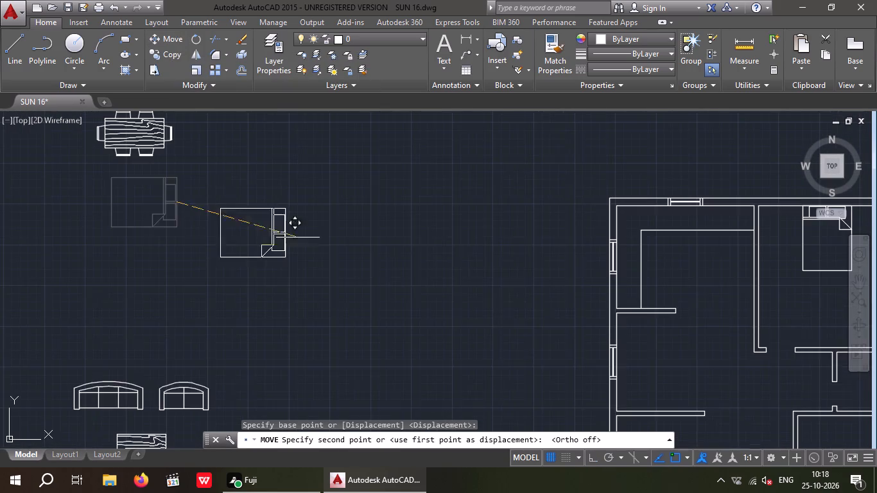
middle_drag(494, 263, 101, 178)
middle_drag(489, 341, 411, 199)
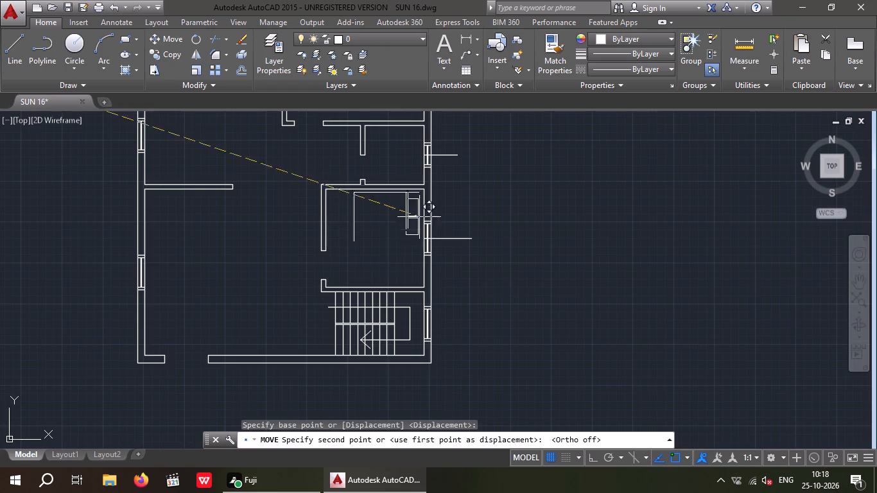
scroll(412, 236, up, 4)
scroll(460, 262, up, 3)
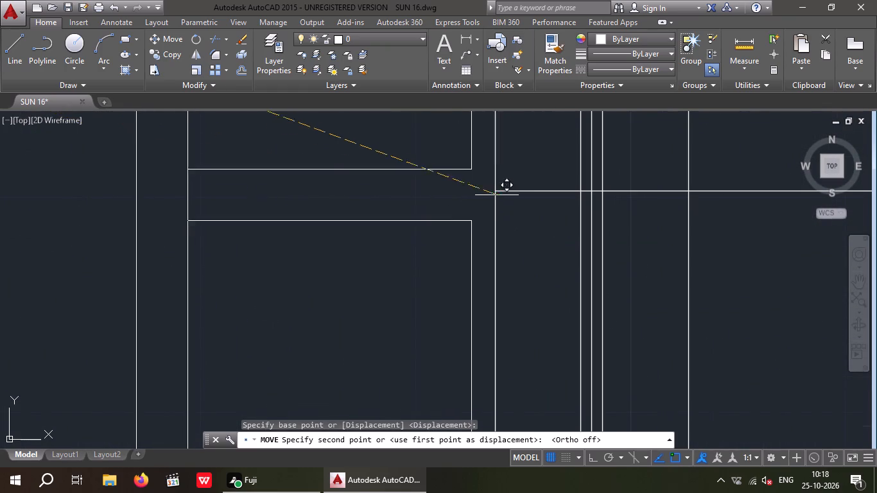
click(492, 191)
scroll(480, 196, down, 5)
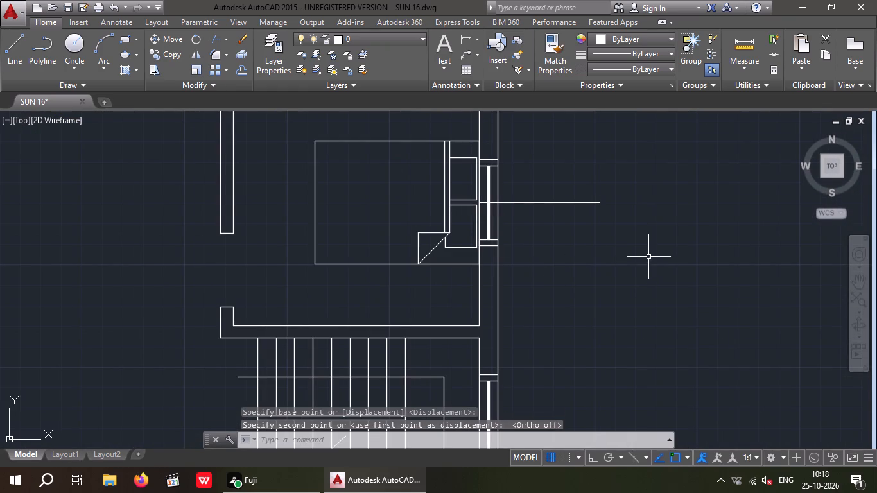
key(Escape)
Delete the guide line crossing the right outer wall's window beside the moved bed.
drag(652, 261, 580, 227)
click(568, 139)
key(Delete)
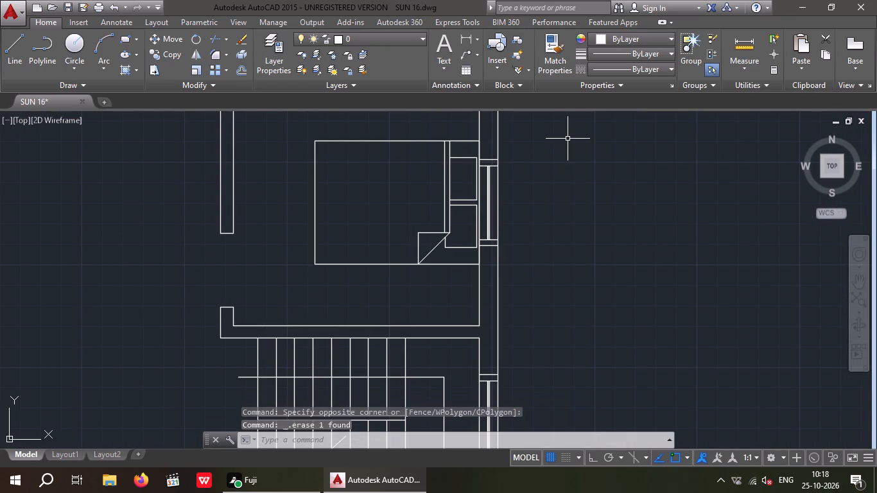
Copy the six-chair dining set from its table centre into the middle-left room between the two partition walls.
scroll(562, 151, down, 4)
middle_drag(560, 218, 543, 337)
middle_drag(575, 246, 575, 280)
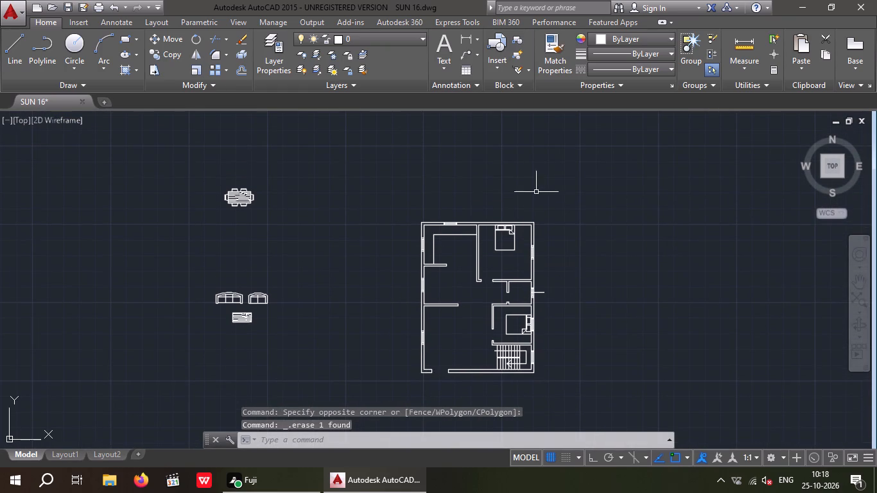
scroll(498, 216, up, 4)
scroll(510, 218, down, 4)
middle_drag(510, 283, 512, 245)
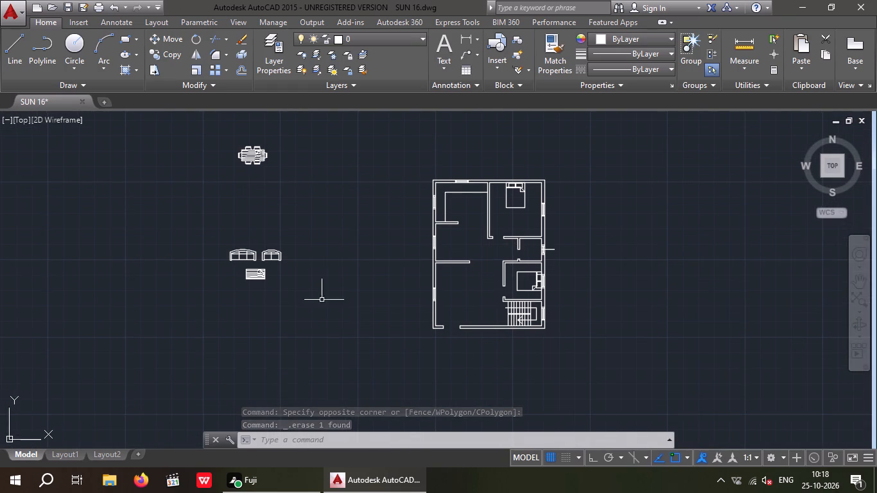
scroll(241, 146, up, 3)
scroll(248, 173, down, 1)
drag(302, 245, 240, 182)
click(234, 155)
click(168, 52)
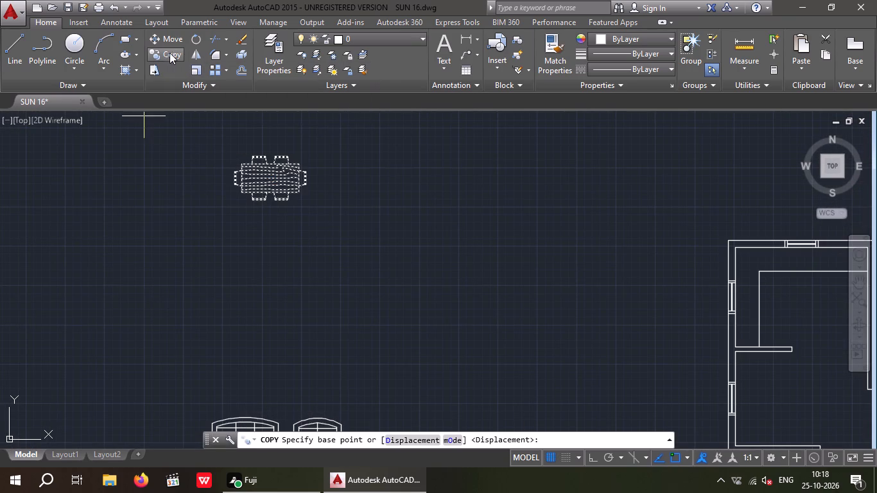
scroll(268, 178, up, 3)
click(263, 179)
scroll(263, 181, down, 4)
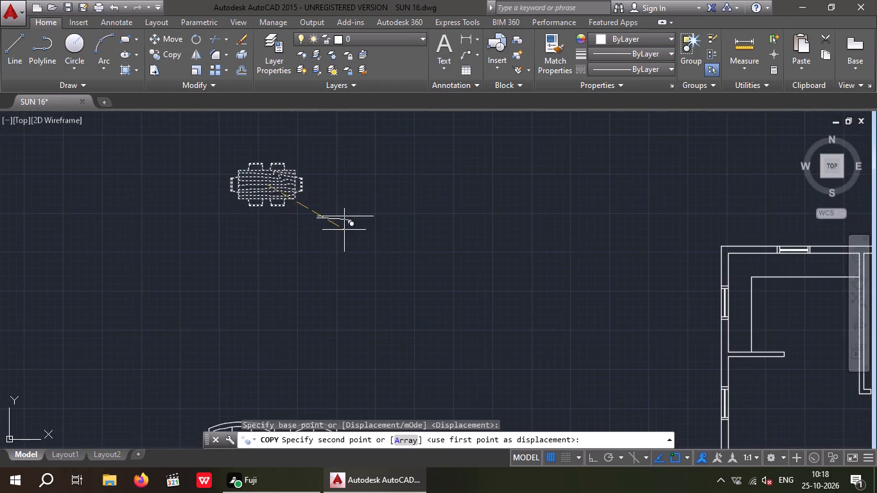
middle_drag(343, 232, 130, 161)
middle_drag(618, 346, 436, 300)
scroll(400, 297, up, 2)
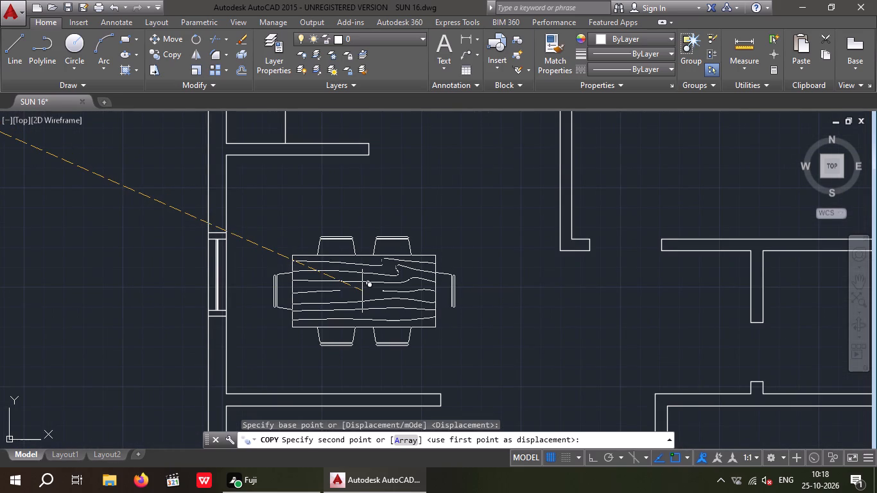
click(362, 291)
scroll(363, 288, down, 3)
key(Escape)
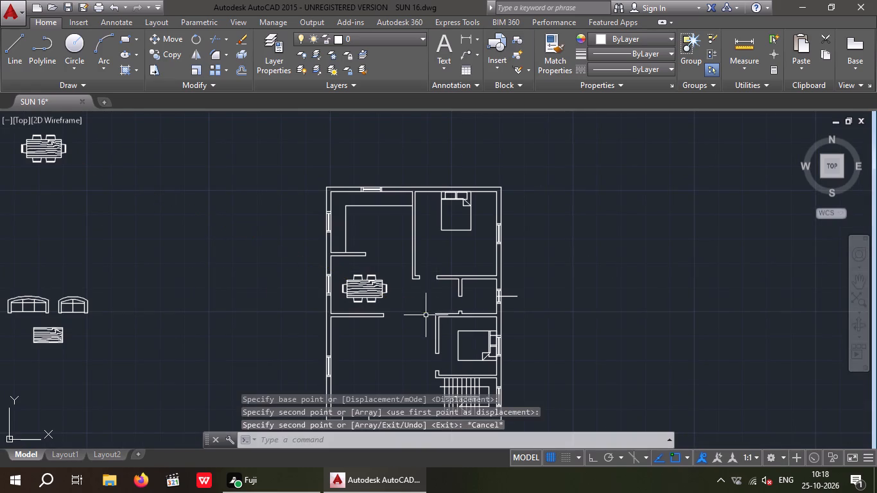
key(Escape)
Move the two-seat sofa from its backrest midpoint into the lower-left room, just below the partition wall.
scroll(396, 286, down, 1)
middle_drag(291, 281, 320, 269)
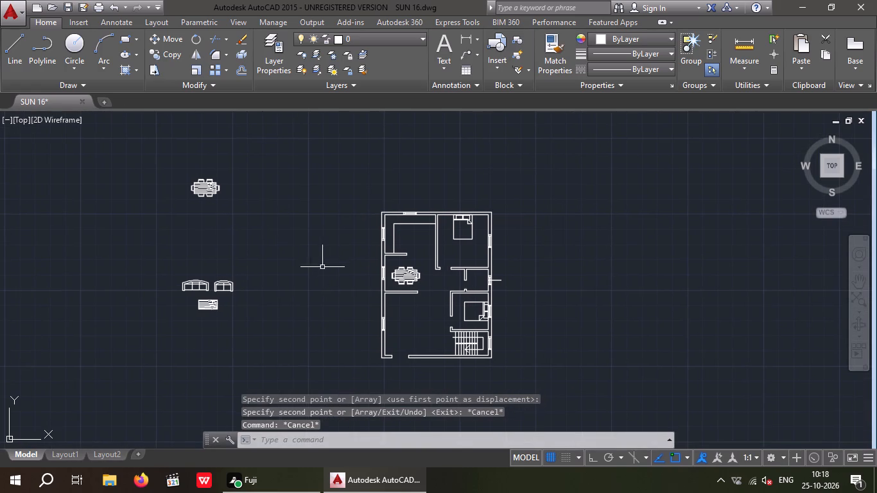
middle_drag(324, 343, 359, 325)
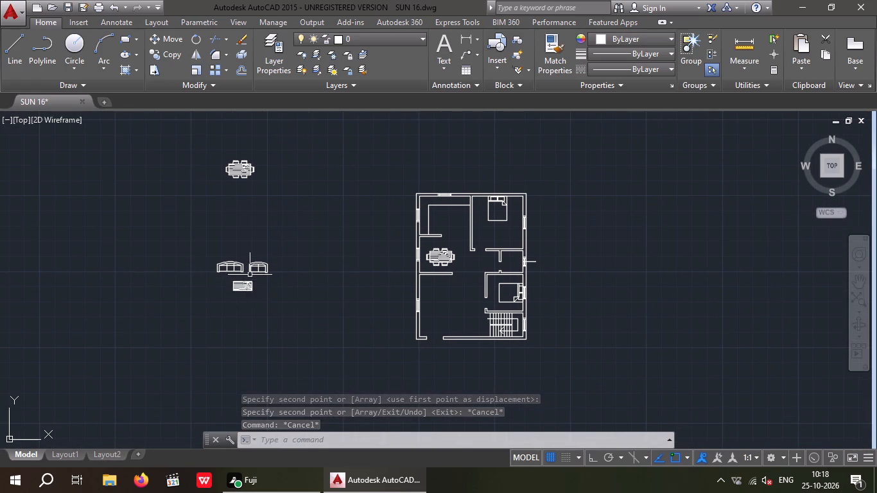
scroll(250, 271, up, 4)
drag(372, 328, 308, 266)
click(256, 166)
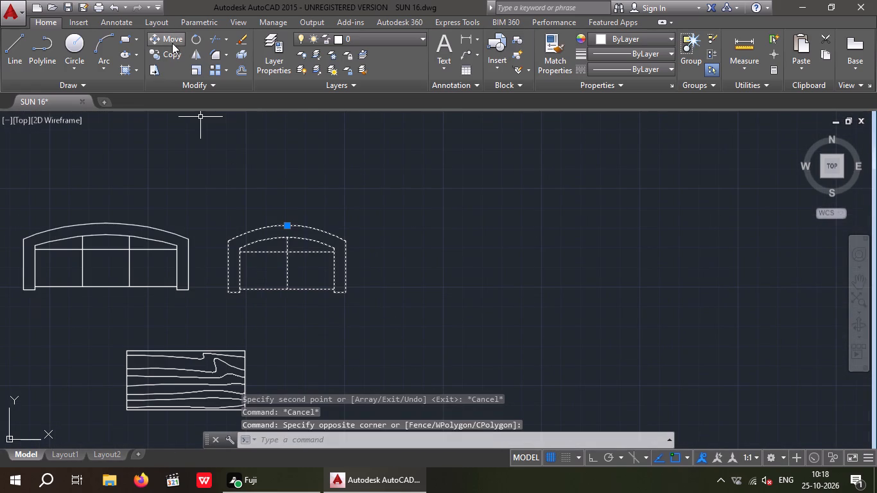
click(172, 36)
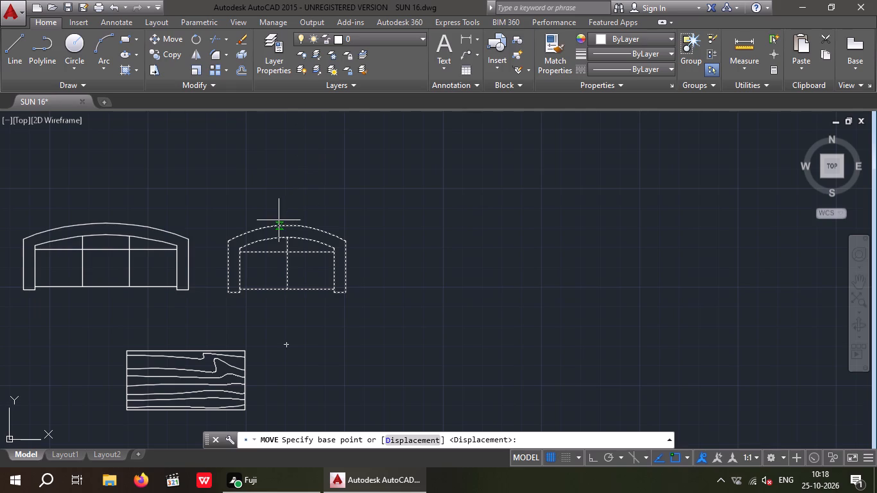
click(288, 224)
scroll(291, 211, down, 4)
scroll(580, 259, up, 3)
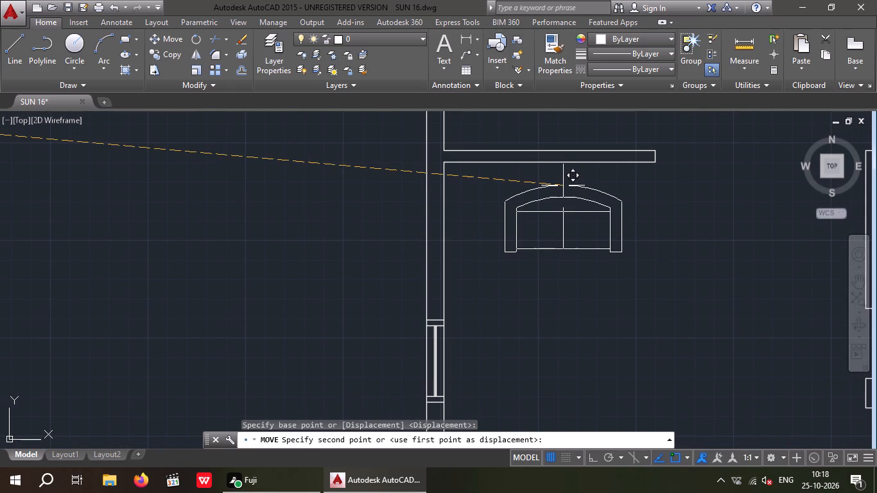
click(560, 184)
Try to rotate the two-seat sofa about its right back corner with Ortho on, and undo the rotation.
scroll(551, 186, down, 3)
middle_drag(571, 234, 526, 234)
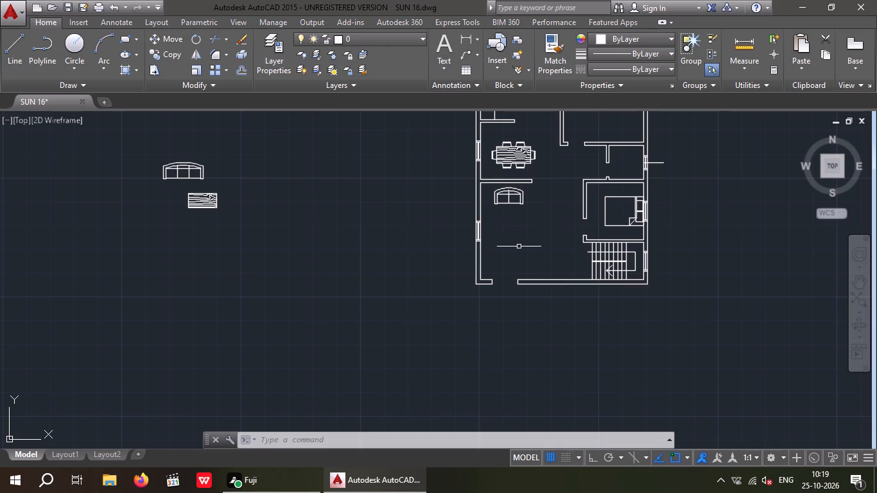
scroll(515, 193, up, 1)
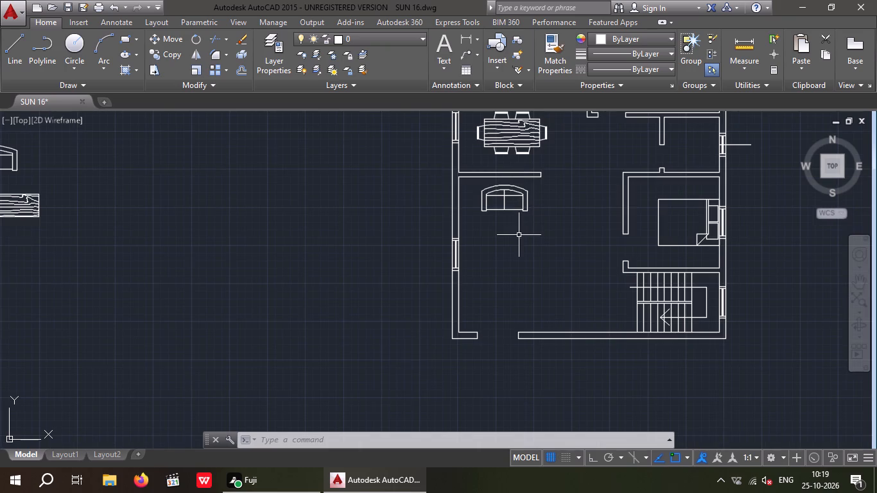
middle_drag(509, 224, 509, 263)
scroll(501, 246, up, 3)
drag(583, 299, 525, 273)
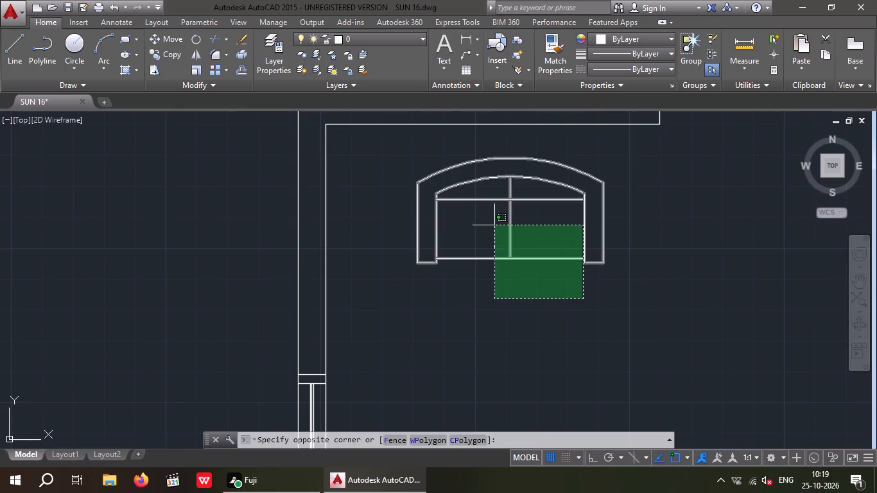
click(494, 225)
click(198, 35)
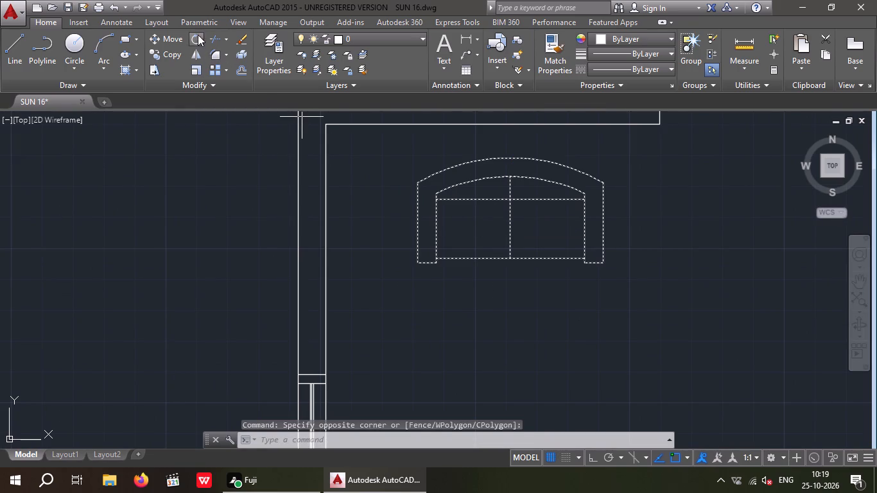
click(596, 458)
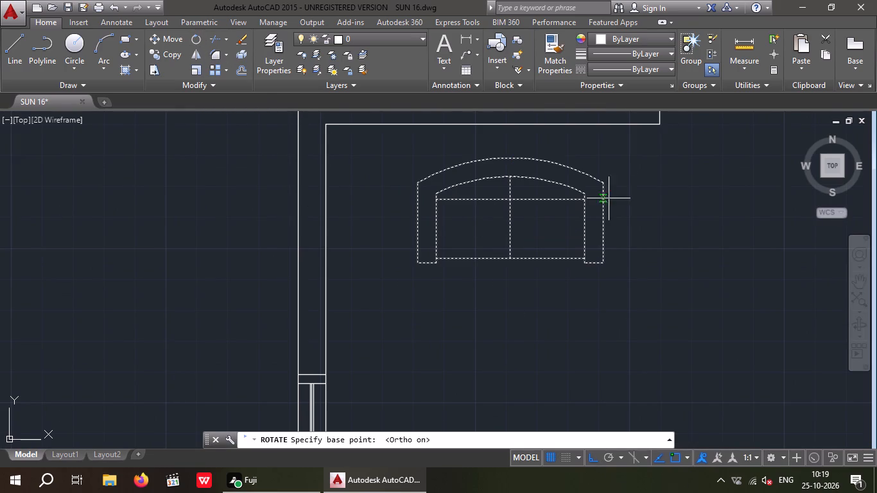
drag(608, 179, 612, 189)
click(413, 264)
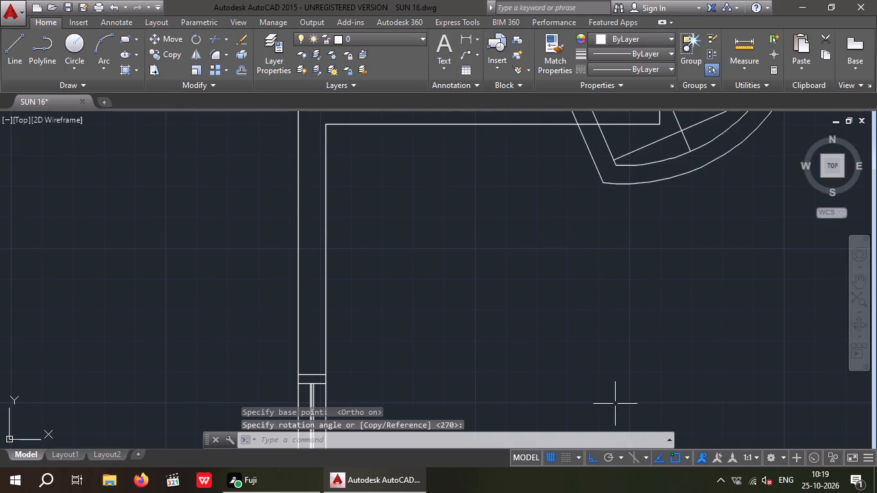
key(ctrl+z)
Rotate the two-seat sofa 180° about its right back corner with Ortho on.
middle_drag(643, 316, 563, 358)
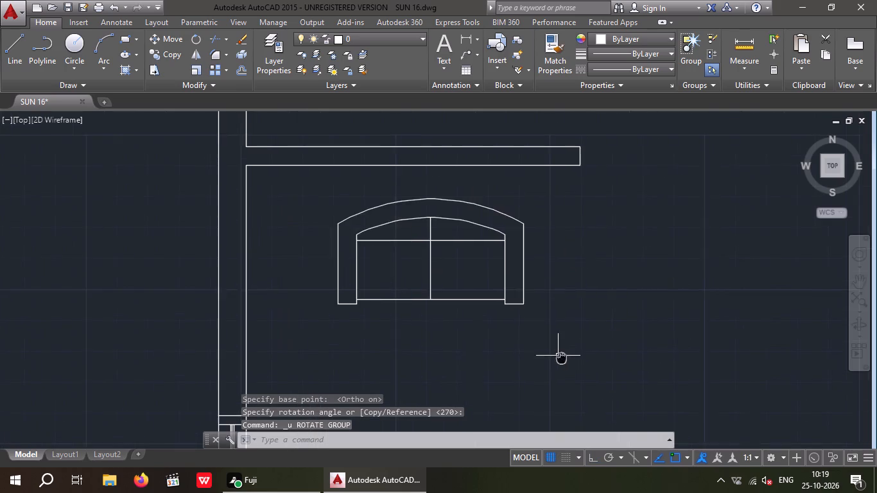
scroll(563, 322, down, 4)
scroll(582, 307, up, 3)
drag(554, 348, 520, 367)
click(418, 316)
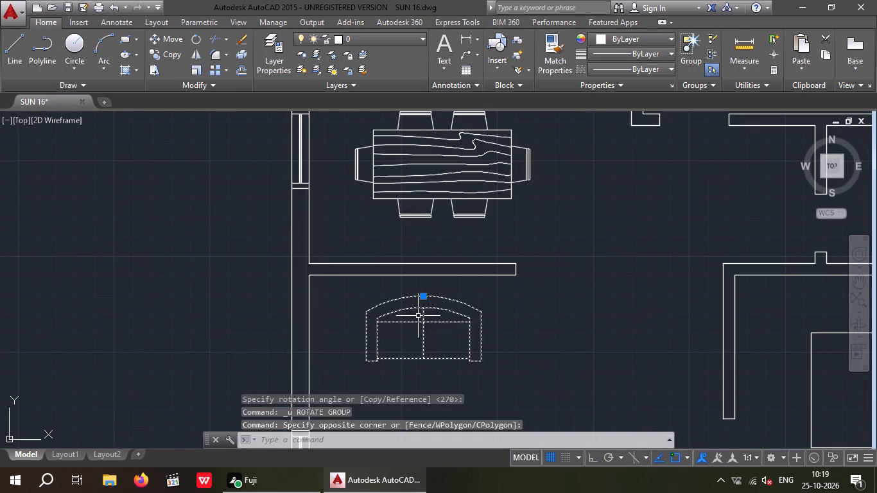
click(201, 40)
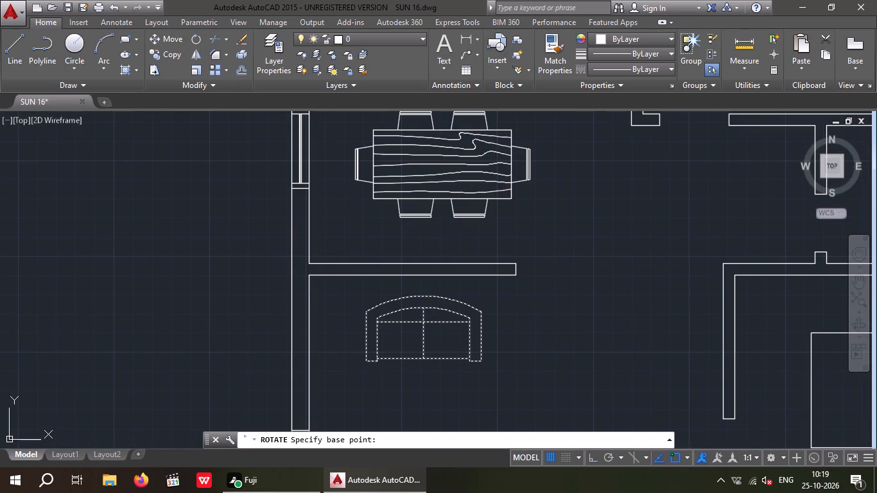
click(482, 313)
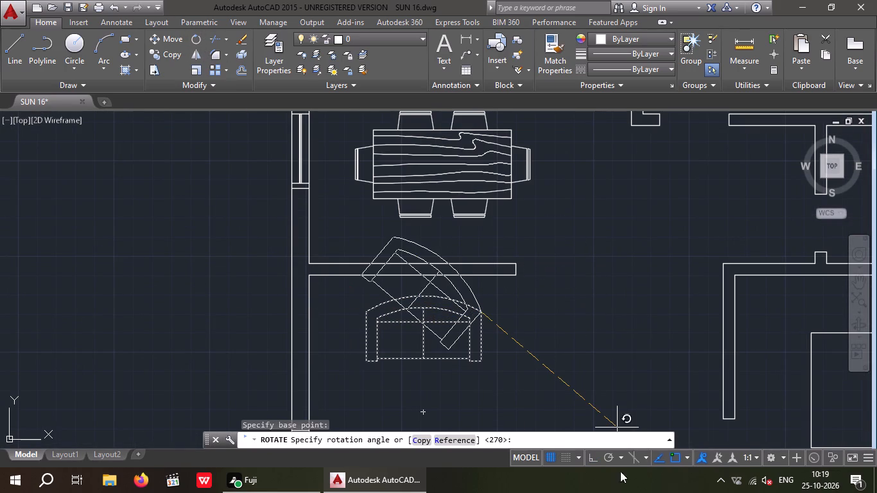
click(597, 462)
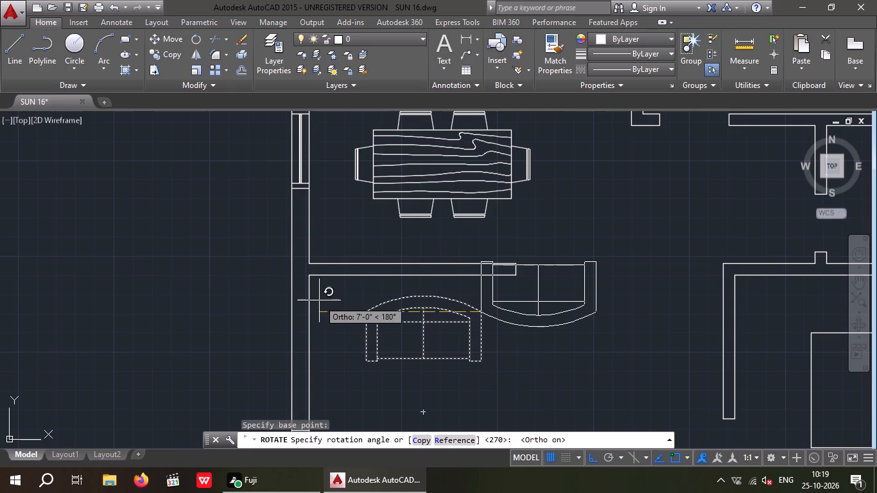
click(319, 300)
Move the rotated two-seat sofa from its backrest midpoint to just above the bottom outer wall, between the door opening and the staircase.
drag(604, 359, 596, 336)
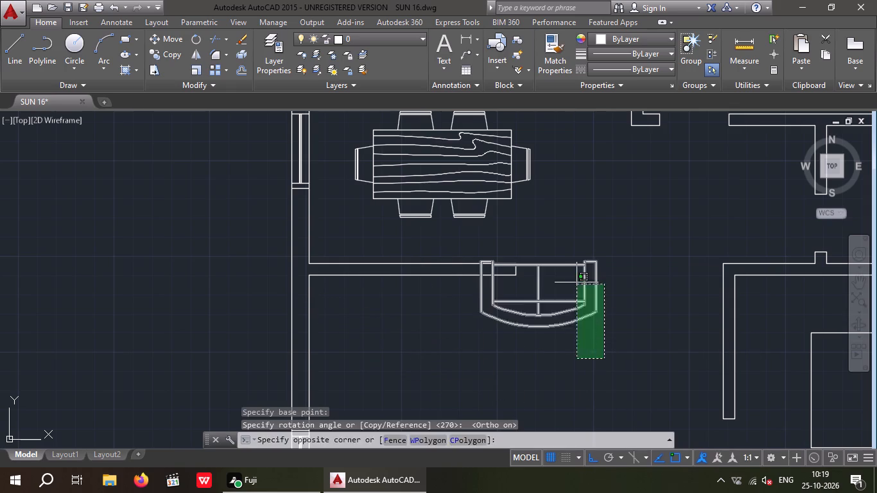
click(577, 281)
click(171, 40)
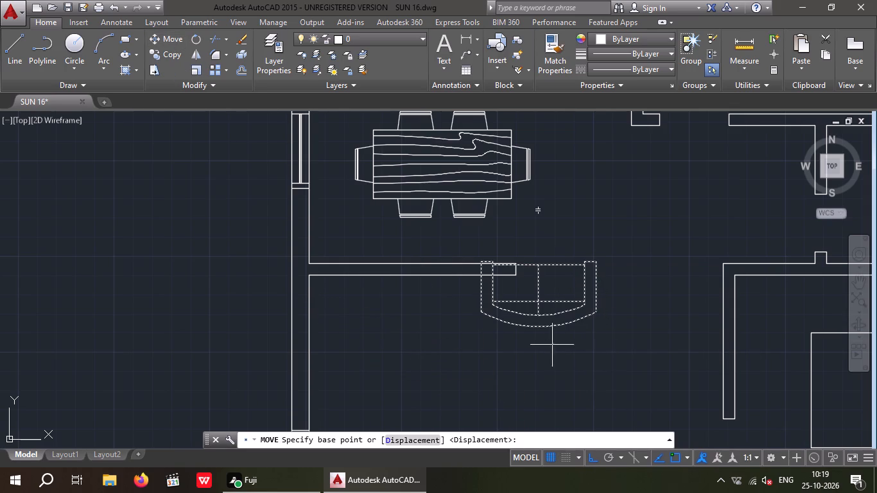
click(591, 455)
click(537, 331)
scroll(546, 361, down, 4)
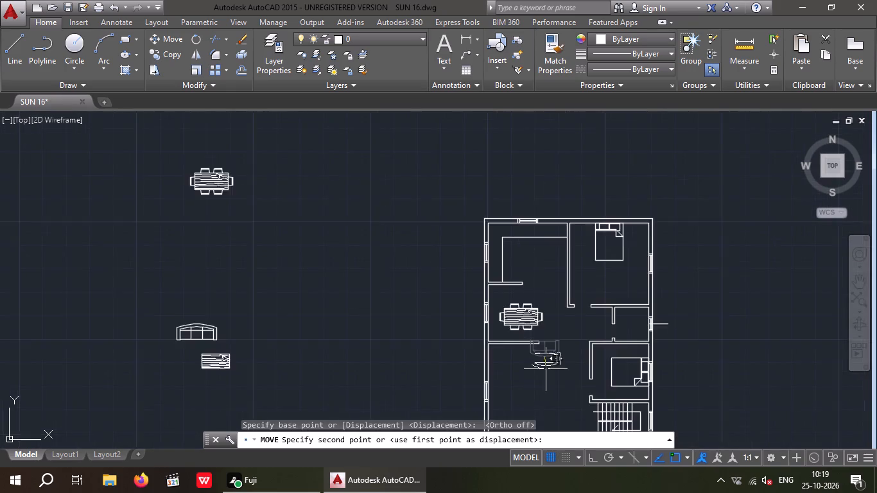
middle_drag(546, 367, 546, 218)
scroll(549, 267, up, 3)
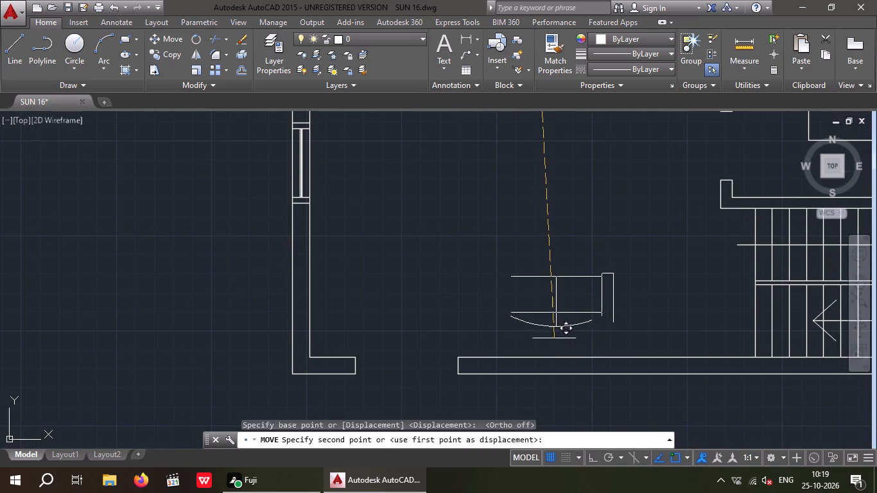
click(560, 338)
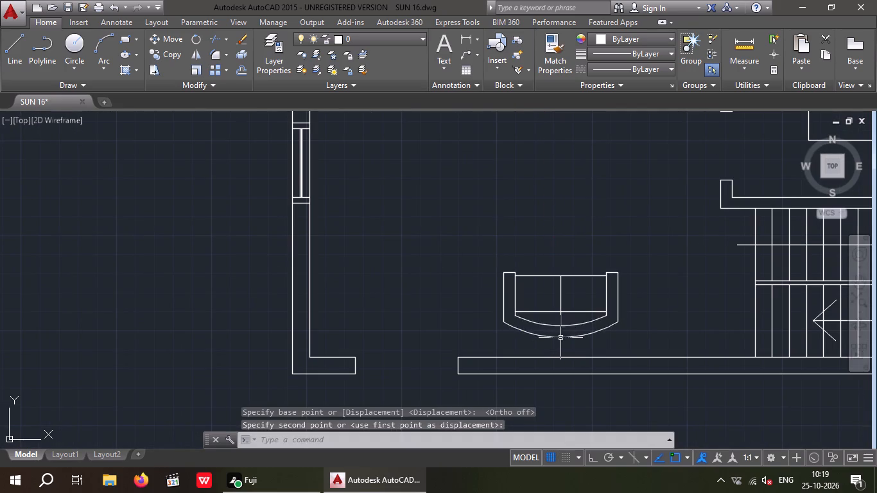
scroll(559, 326, down, 3)
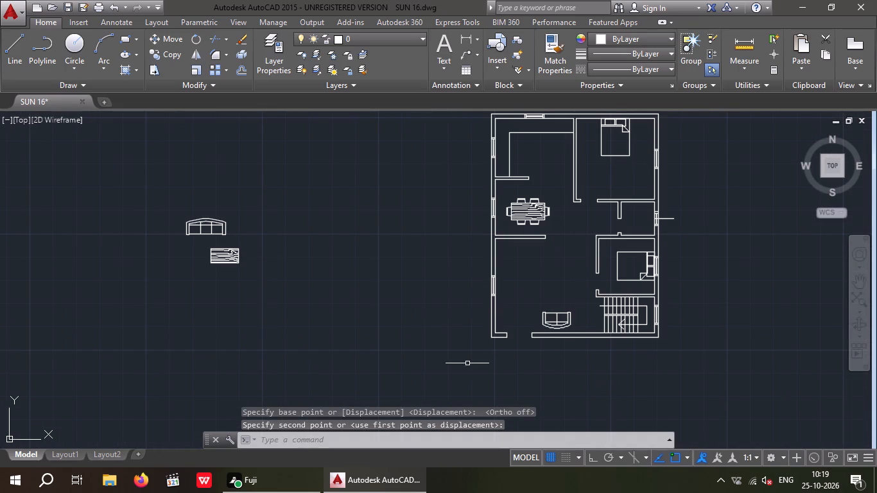
key(Escape)
key(Escape)
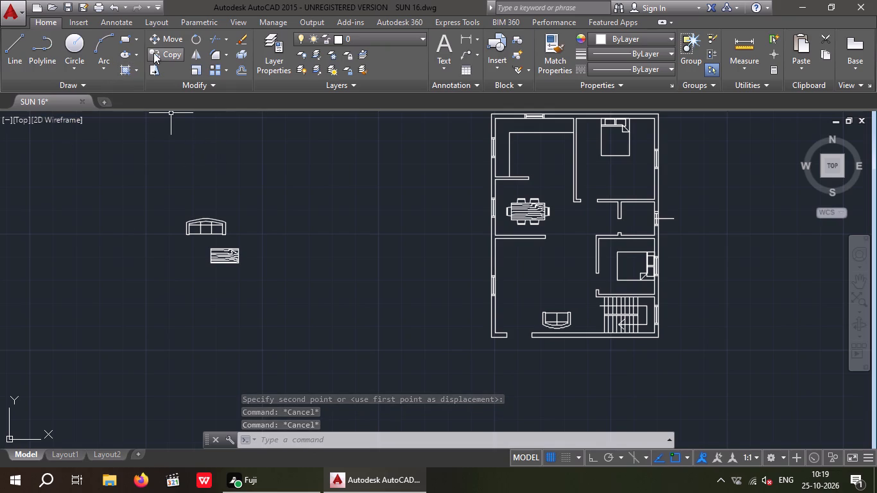
Draw a line straight across the bottom outer wall's thickness, slightly right of the two-seat sofa's centre.
text(L)
key(space)
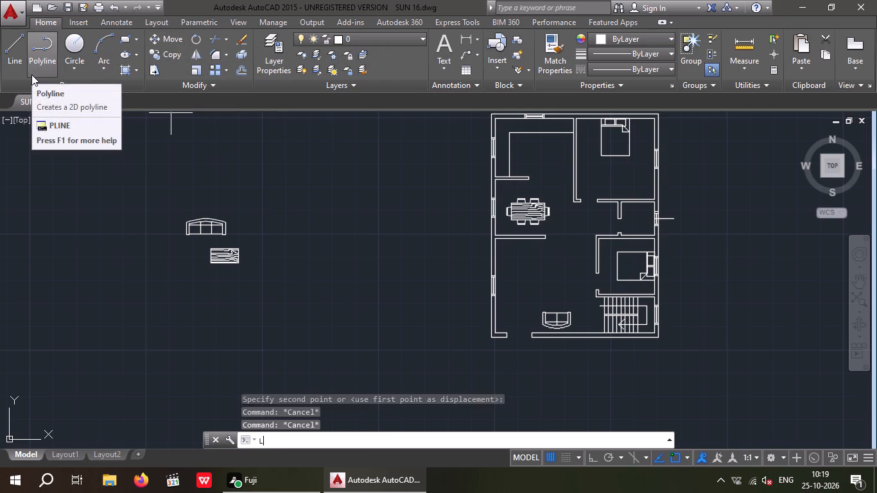
scroll(550, 340, up, 3)
middle_drag(575, 322, 274, 277)
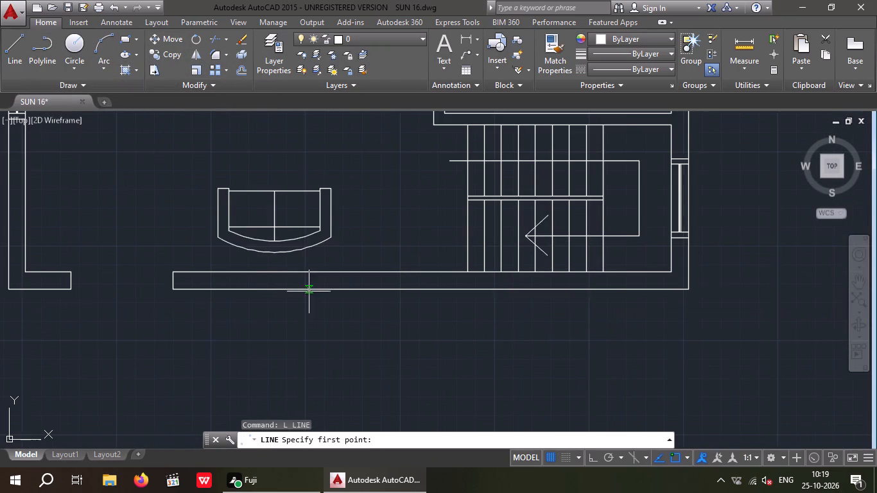
scroll(238, 279, up, 3)
scroll(387, 257, down, 2)
scroll(374, 257, up, 1)
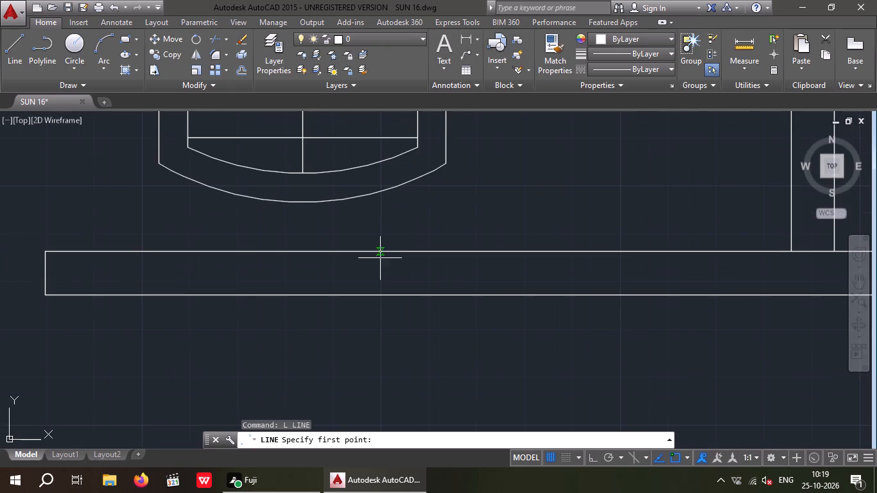
drag(380, 252, 381, 258)
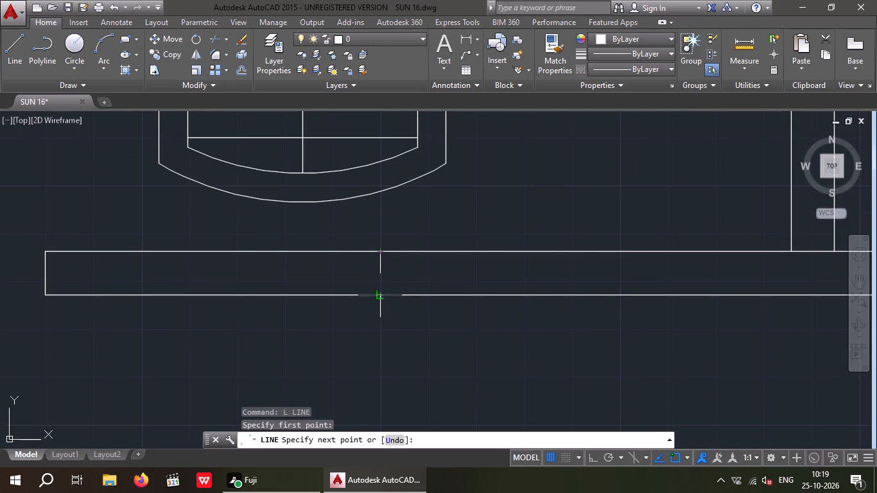
click(381, 295)
key(Escape)
key(Escape)
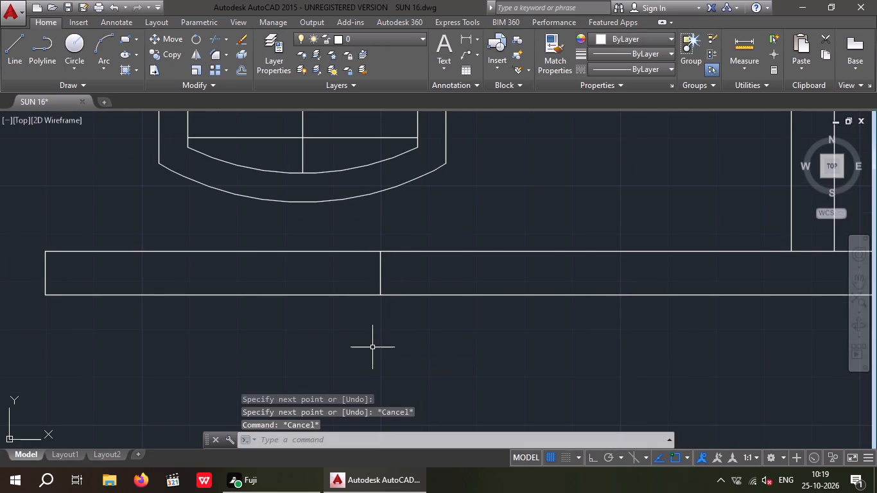
Offset the line across the bottom wall by 1'6" to both sides to mark the window width.
key(o)
key(Return)
key(1)
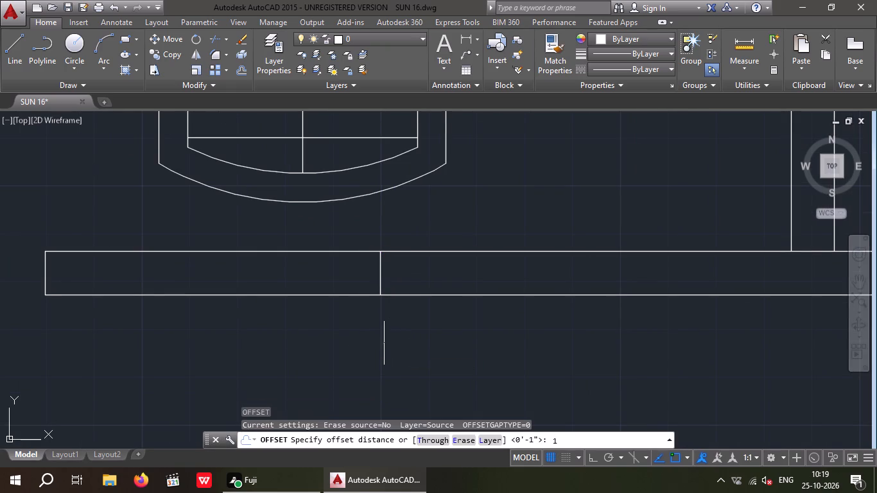
key(apostrophe)
key(6)
key(shift+quotedbl)
key(Return)
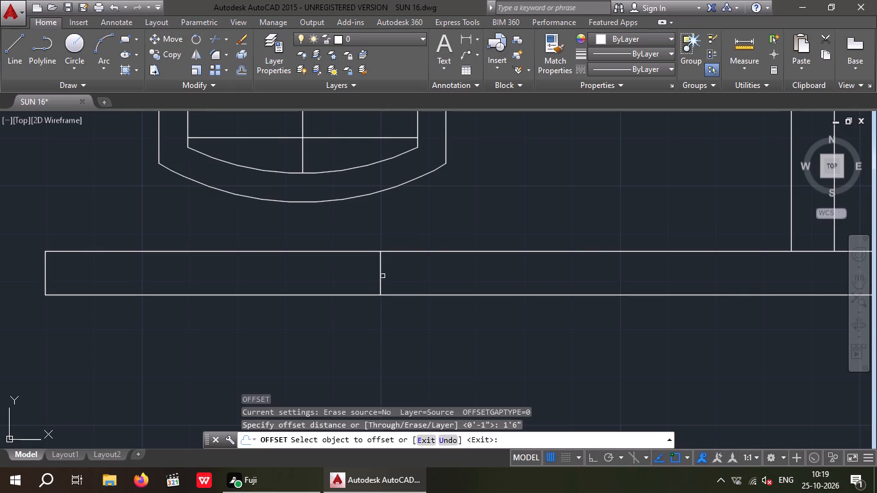
drag(379, 276, 480, 291)
drag(484, 290, 446, 290)
drag(380, 272, 326, 291)
click(324, 293)
key(Escape)
key(Escape)
key(Escape)
Offset the two outer window lines outward by 3" each to form the window's side frames.
key(o)
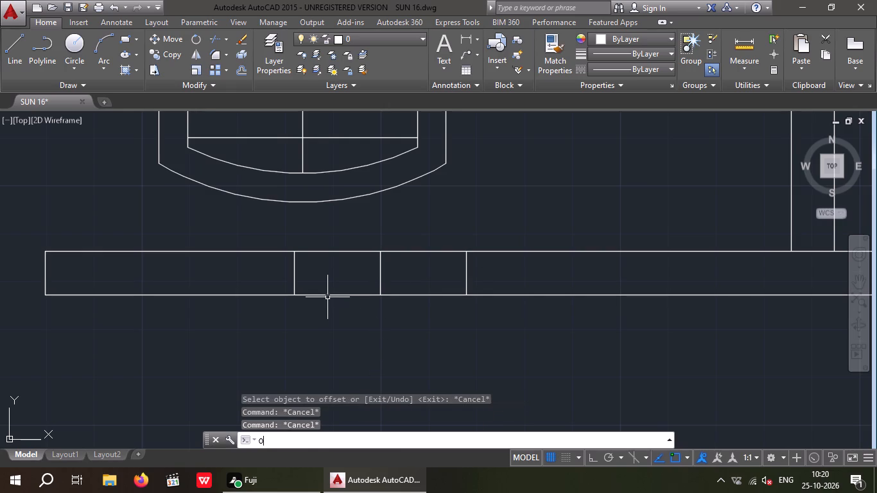
key(Return)
key(3)
key(shift+quotedbl)
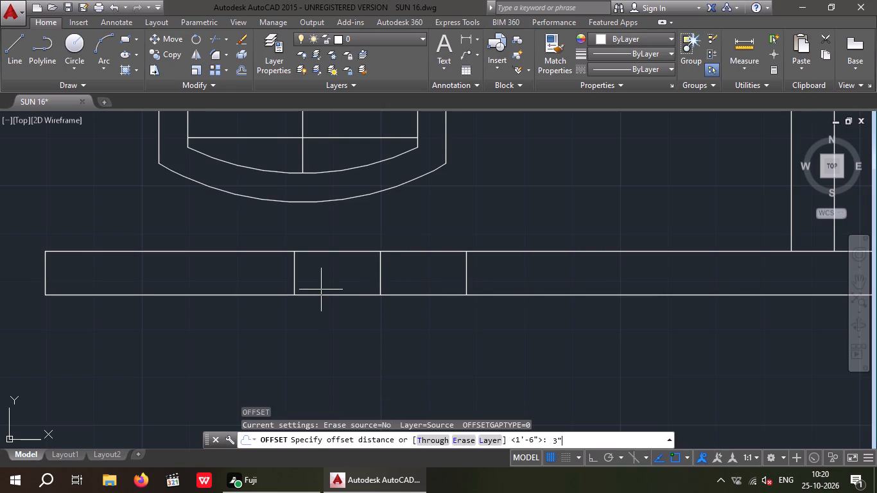
key(Return)
drag(294, 277, 243, 291)
click(245, 291)
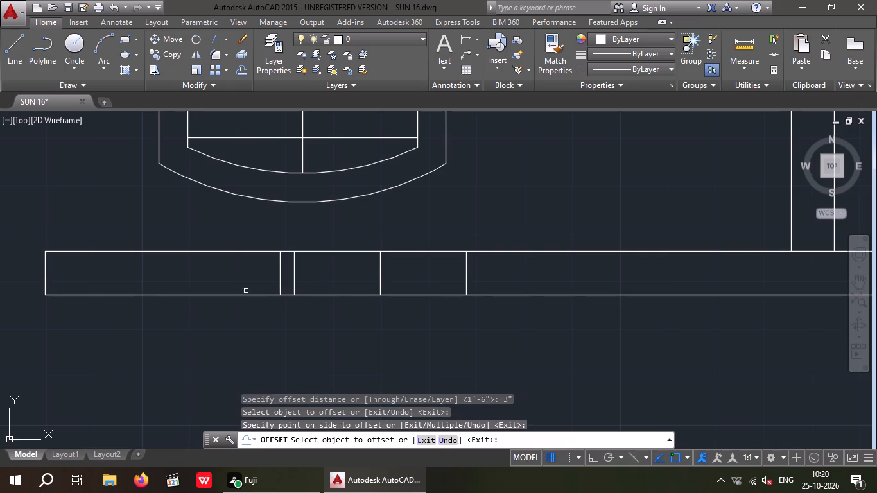
drag(467, 272, 500, 281)
click(526, 281)
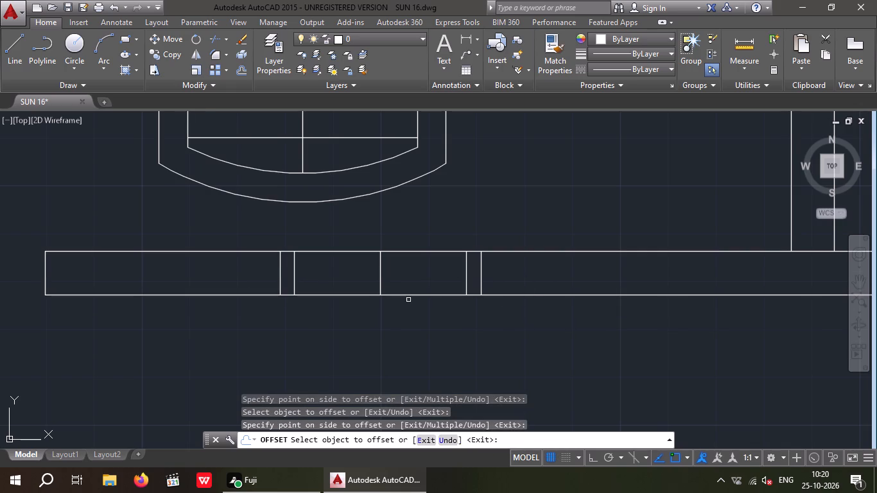
key(Escape)
key(Escape)
Delete the centre guide line between the bottom wall window's side frames.
drag(392, 267, 357, 282)
click(354, 284)
key(Delete)
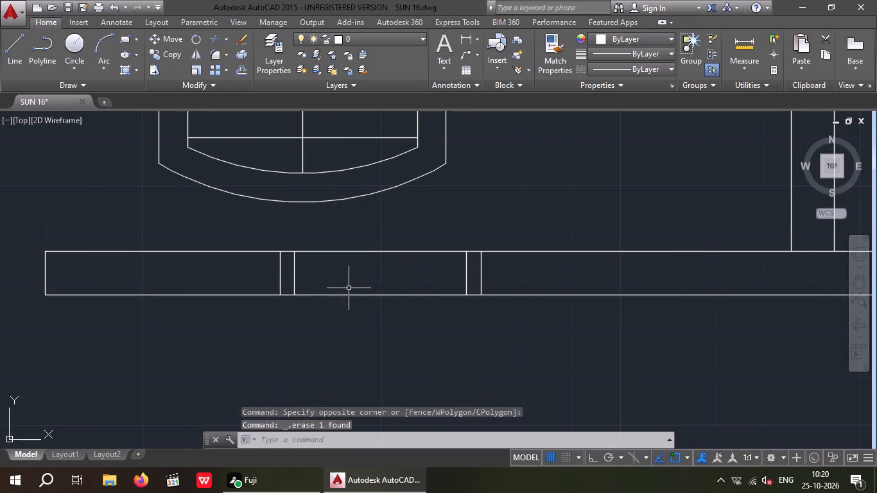
key(Escape)
key(Escape)
Draw a horizontal line between the midpoints of the two inner frame lines of the bottom wall window.
key(l)
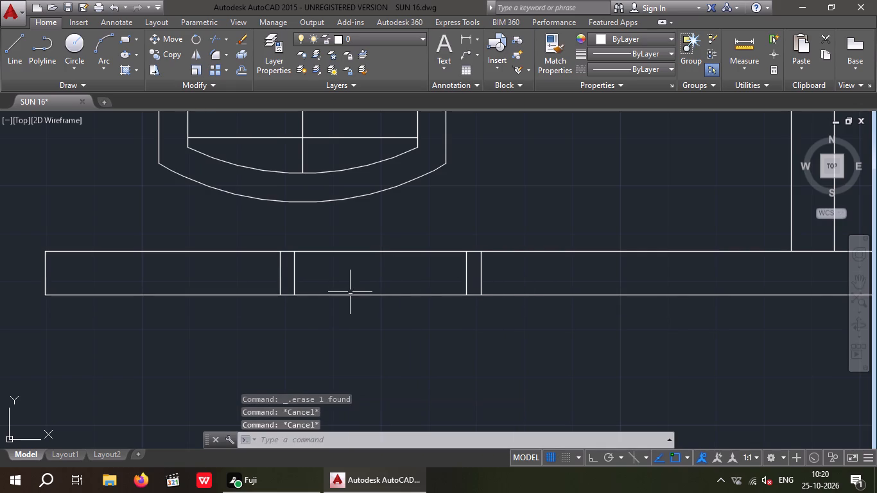
key(Return)
drag(295, 274, 304, 279)
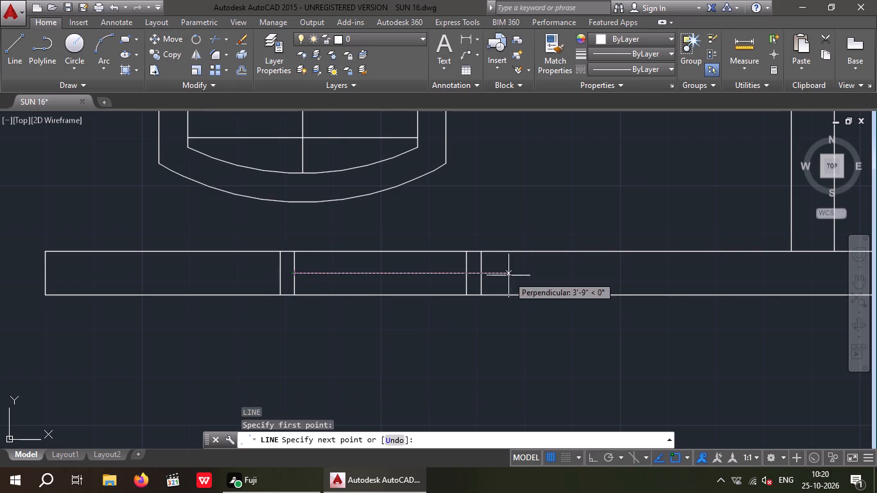
drag(470, 273, 462, 281)
key(Escape)
key(Escape)
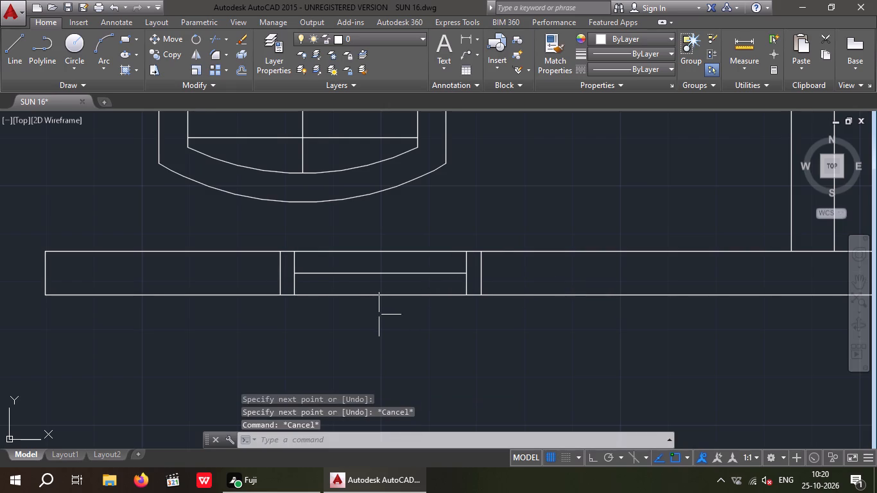
Offset the window's horizontal centre line by 1/2" above and below to complete the glass lines.
key(o)
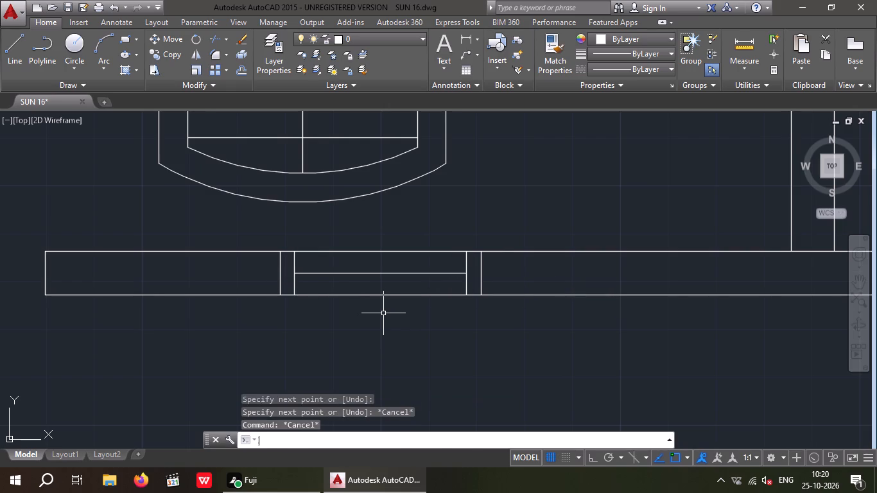
key(Return)
text(1/2)
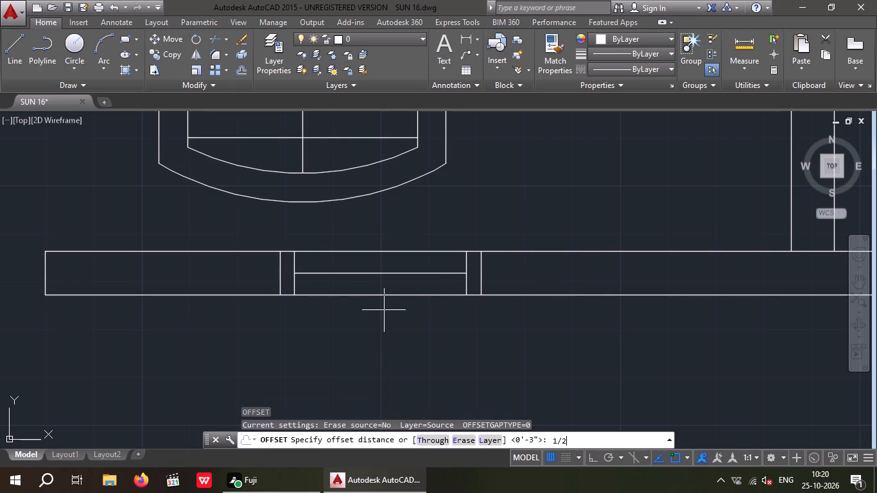
key(shift+quotedbl)
key(Return)
scroll(375, 274, up, 1)
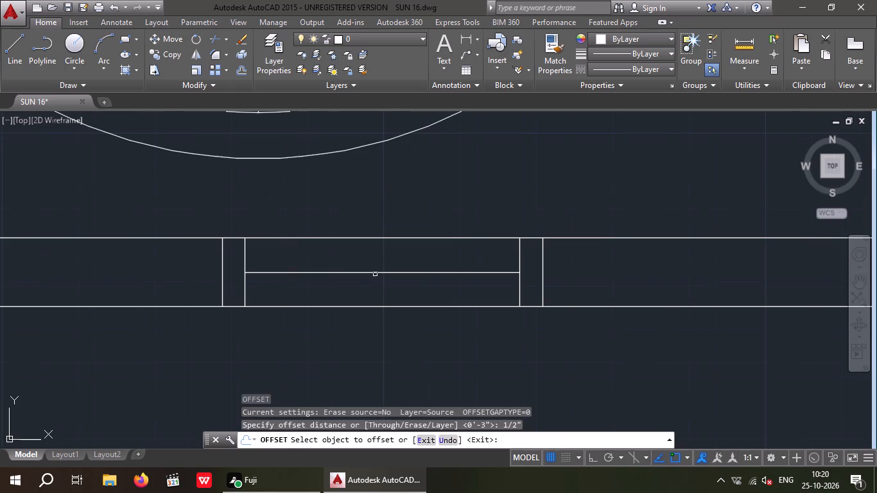
click(385, 272)
click(384, 255)
scroll(375, 279, up, 2)
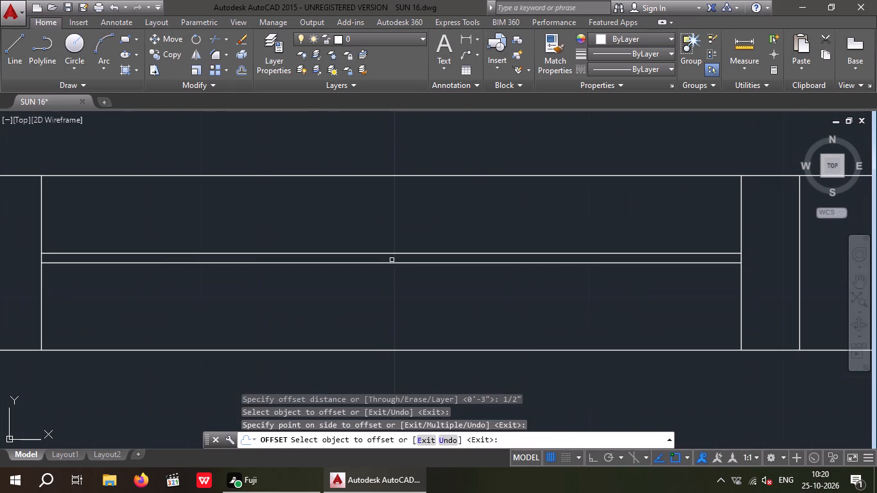
drag(391, 263, 391, 279)
click(389, 286)
scroll(382, 272, down, 4)
middle_drag(391, 310, 509, 346)
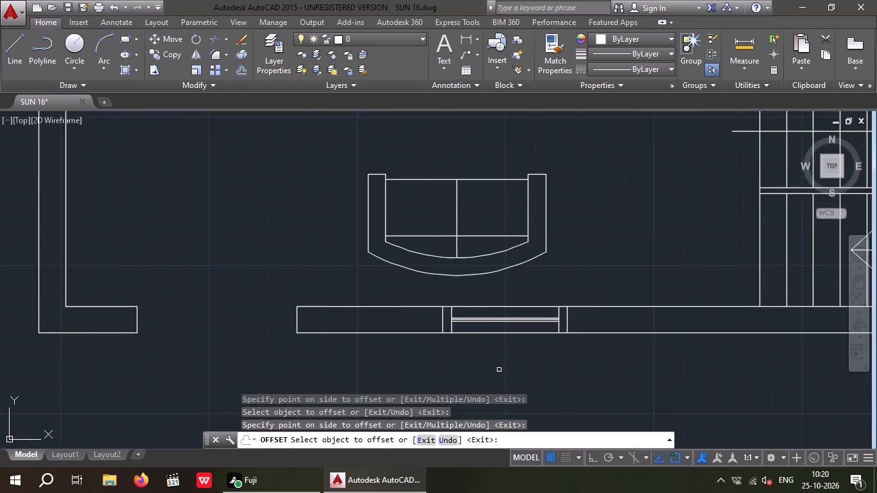
scroll(493, 368, down, 2)
key(Escape)
key(Escape)
middle_drag(398, 315, 429, 302)
scroll(429, 302, down, 1)
middle_drag(430, 304, 439, 355)
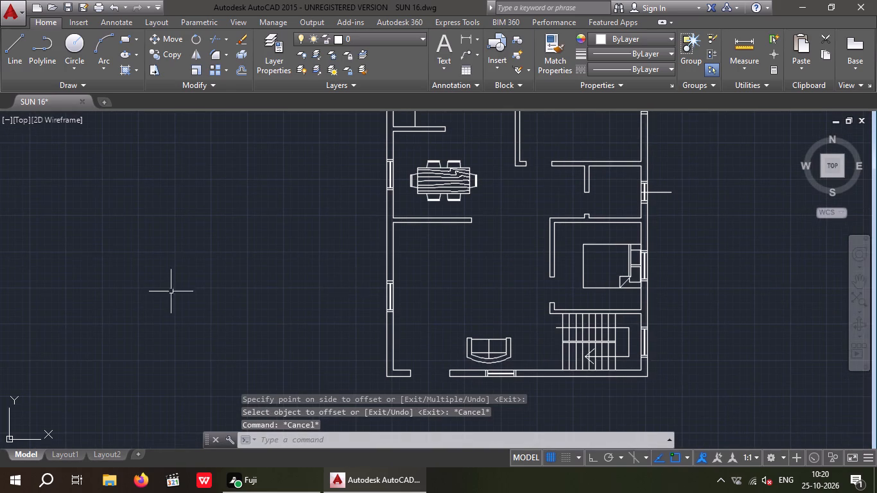
Rotate the three-seat sofa outside the plan by 90 degrees about its upper corner, using Ortho.
scroll(196, 218, down, 1)
middle_drag(238, 255, 303, 279)
scroll(77, 237, up, 3)
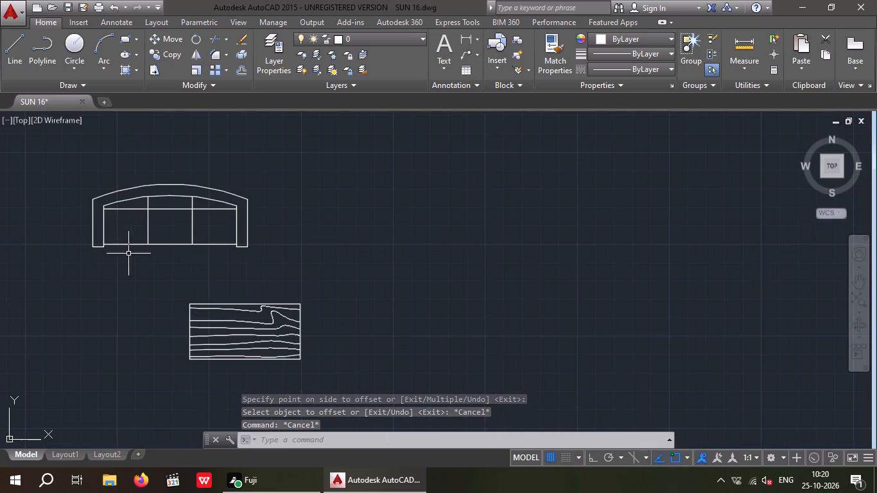
drag(243, 262, 210, 239)
click(178, 193)
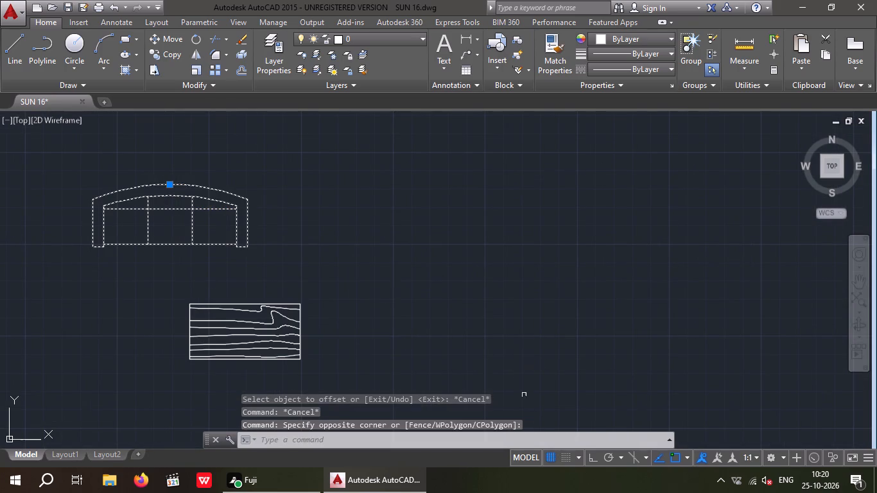
click(598, 459)
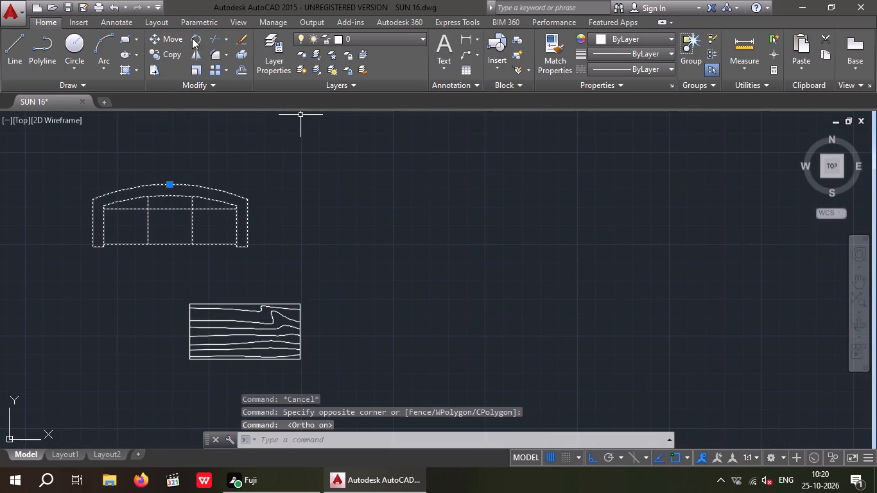
click(200, 37)
middle_drag(272, 241, 314, 315)
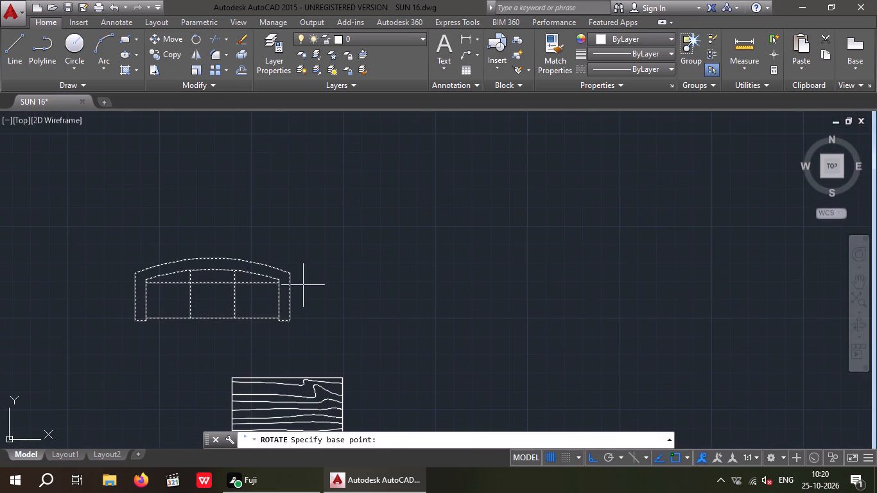
click(286, 270)
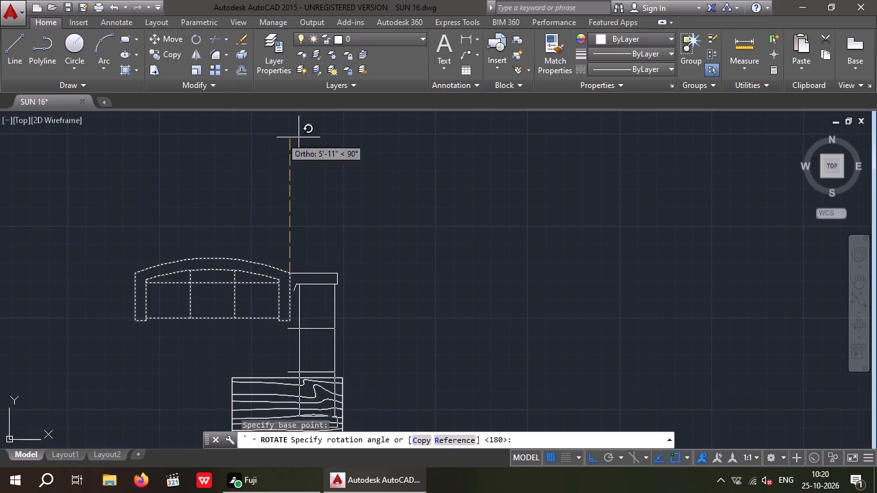
click(370, 151)
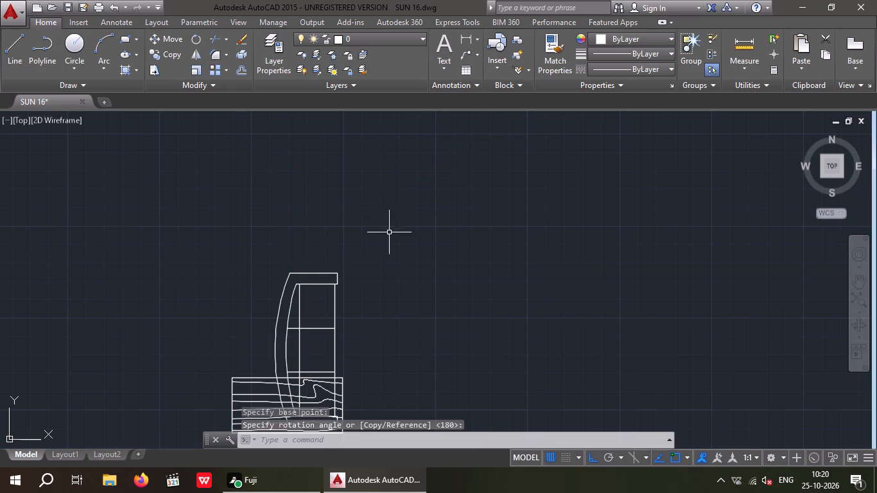
Move the rotated three-seat sofa by its backrest midpoint into the living room, beside the left wall's window.
drag(389, 219, 302, 302)
click(297, 306)
click(170, 35)
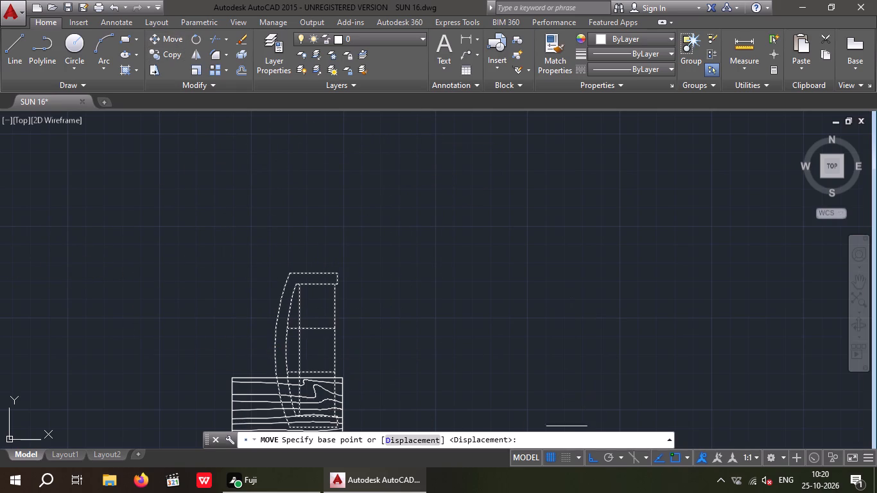
click(589, 462)
ctrl+click(272, 352)
ctrl+middle_drag(421, 311, 15, 256)
ctrl+scroll(91, 229, down, 3)
ctrl+scroll(356, 294, up, 4)
ctrl+scroll(303, 287, down, 1)
ctrl+middle_drag(306, 297, 308, 329)
ctrl+scroll(277, 284, down, 1)
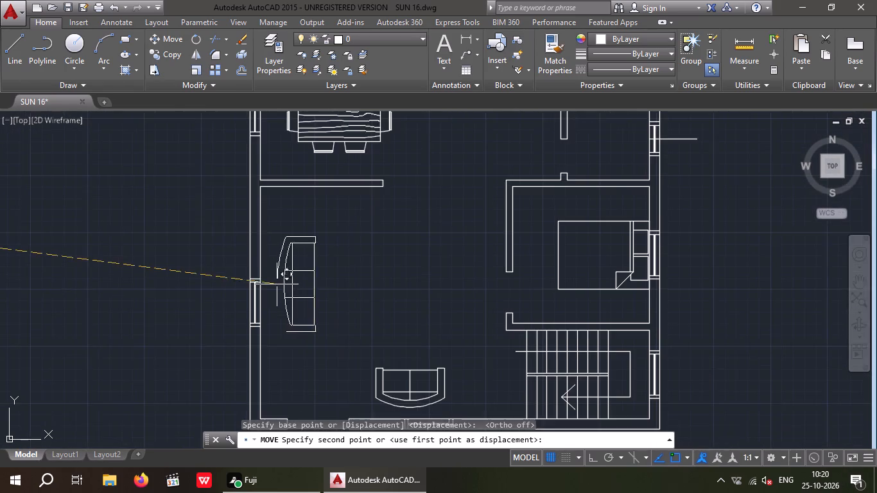
ctrl+middle_drag(277, 284, 276, 236)
ctrl+scroll(269, 274, up, 1)
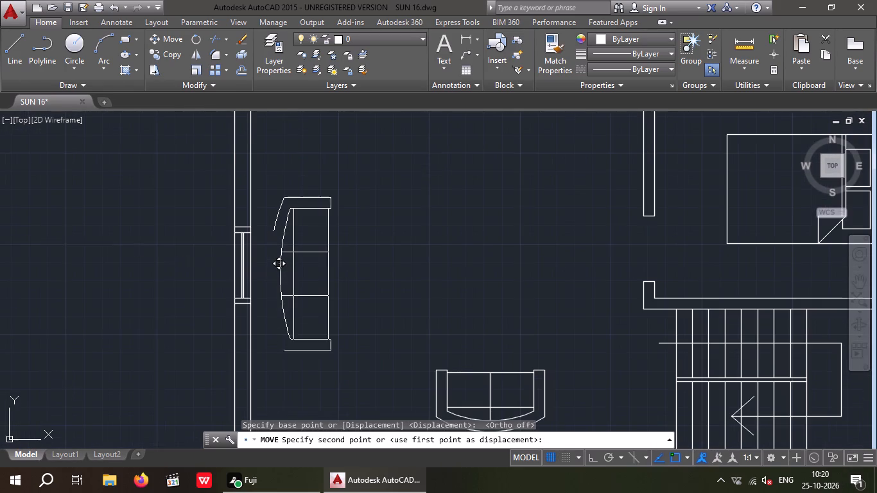
ctrl+click(263, 276)
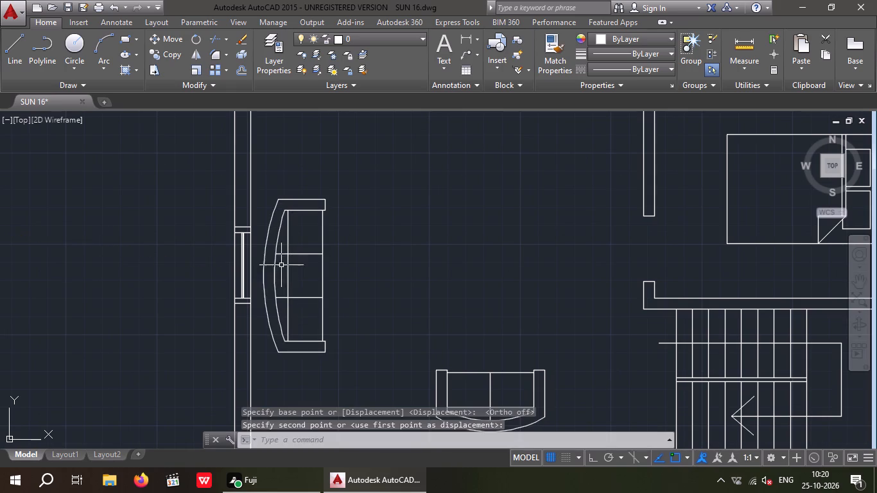
Move the wood-grain table into the living room, just above the two-seat sofa by the bottom wall window.
scroll(281, 265, down, 1)
middle_drag(279, 282, 343, 291)
scroll(320, 287, down, 1)
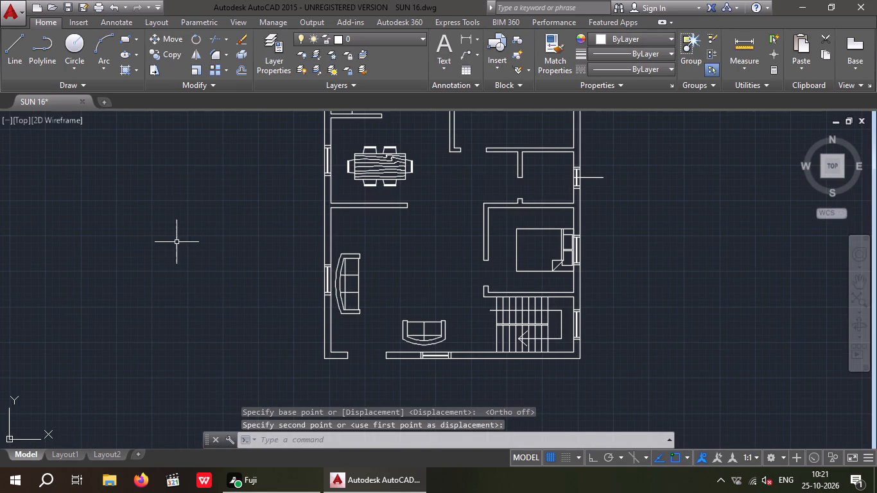
middle_drag(177, 242, 185, 246)
middle_drag(107, 223, 178, 221)
middle_drag(144, 231, 268, 234)
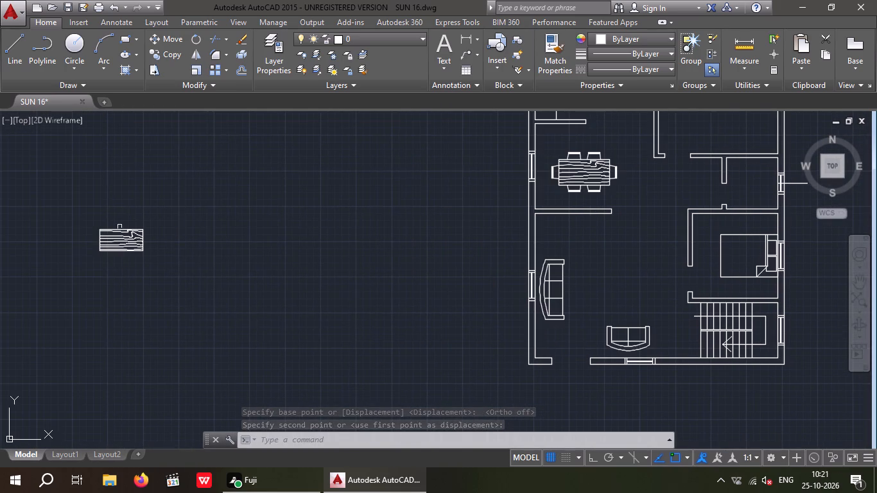
drag(136, 190, 183, 246)
click(58, 284)
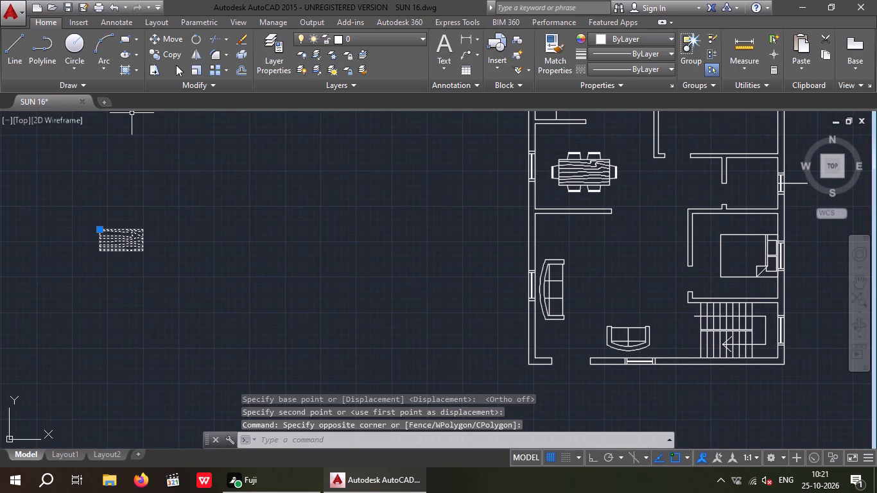
click(166, 39)
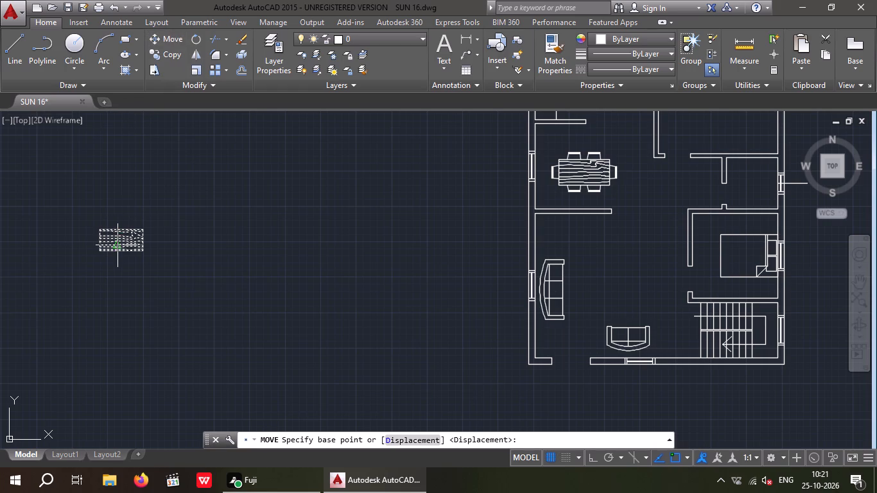
scroll(134, 244, up, 3)
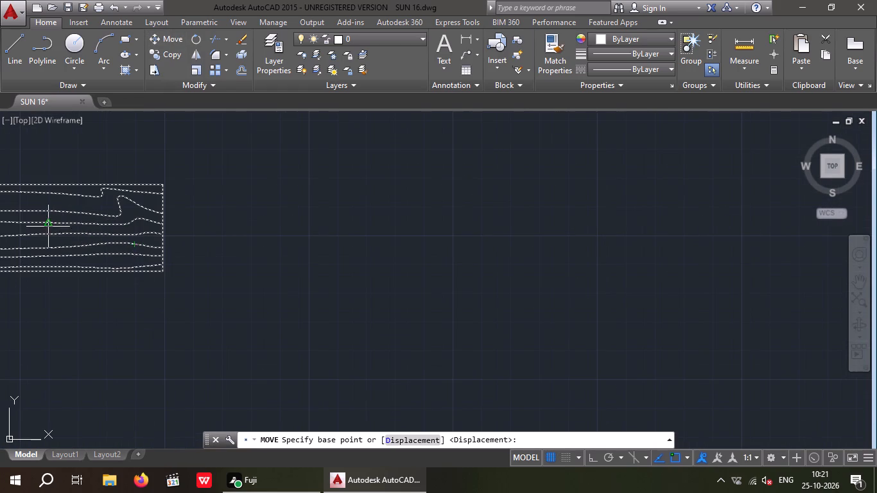
click(60, 221)
scroll(62, 221, down, 4)
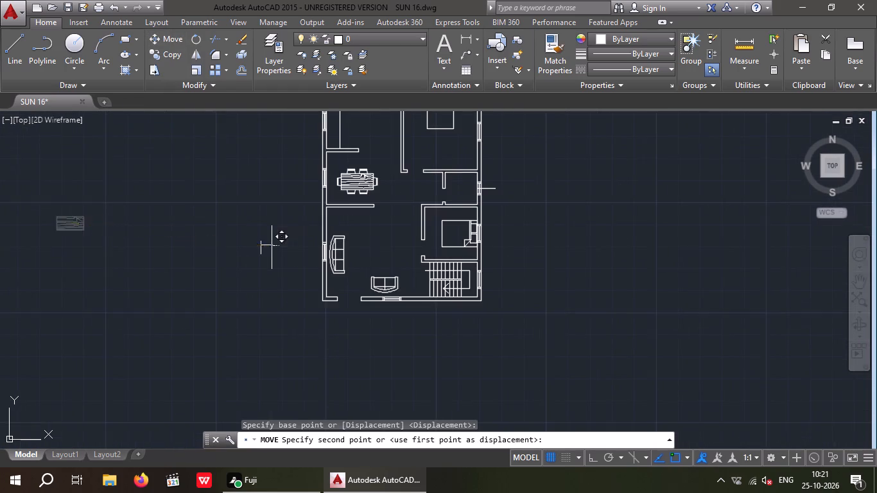
middle_drag(270, 245, 11, 233)
scroll(126, 248, up, 3)
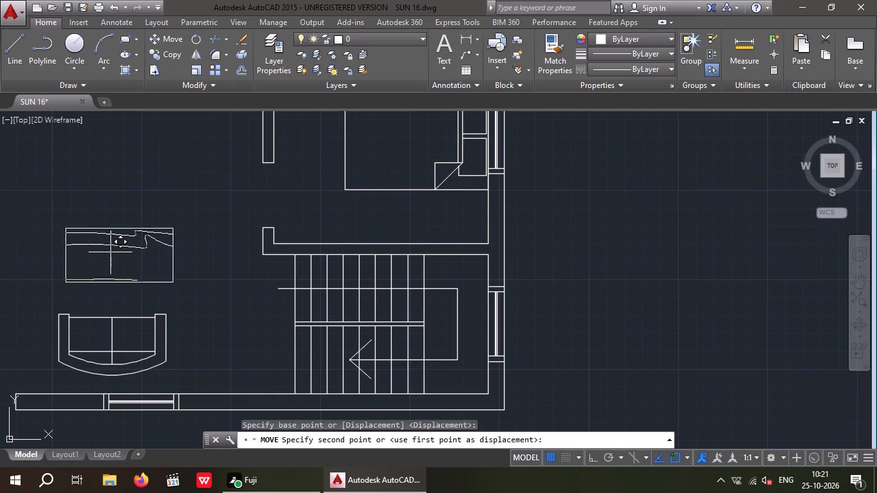
click(103, 250)
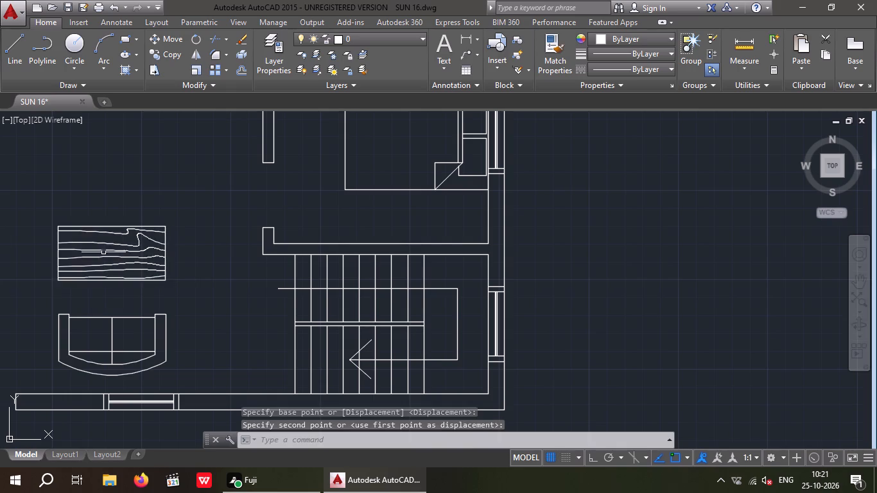
scroll(109, 250, down, 2)
key(Escape)
key(Escape)
Check the kitchen's inner width with a linear dimension from its upper-left inner corner to the partition wall, without placing it.
middle_drag(103, 240, 225, 243)
middle_drag(180, 268, 194, 315)
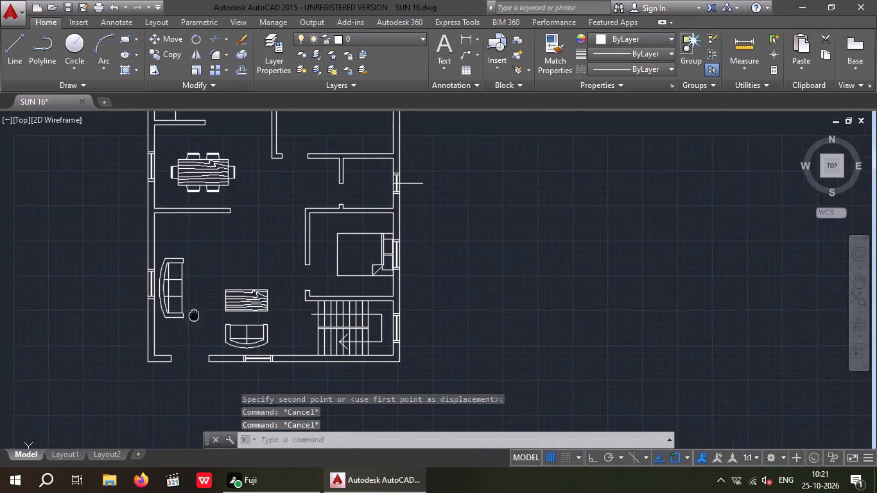
middle_drag(194, 315, 196, 315)
scroll(207, 283, down, 1)
middle_drag(214, 285, 254, 297)
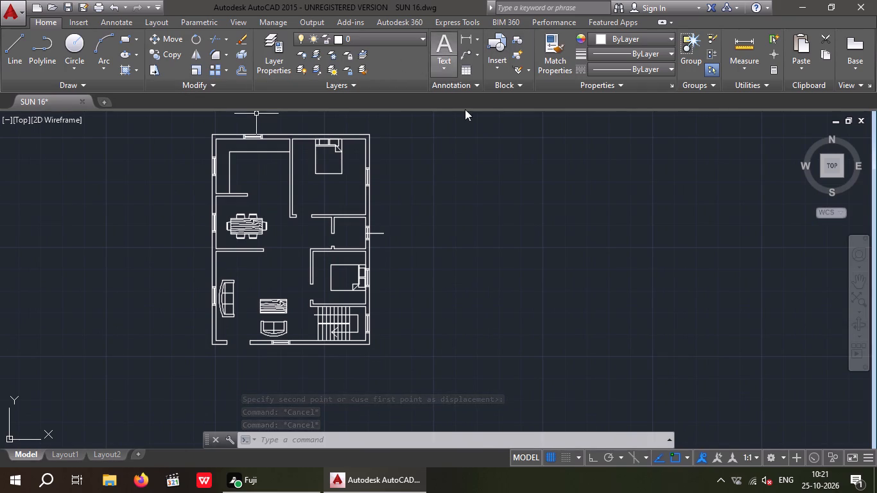
middle_drag(465, 159, 469, 203)
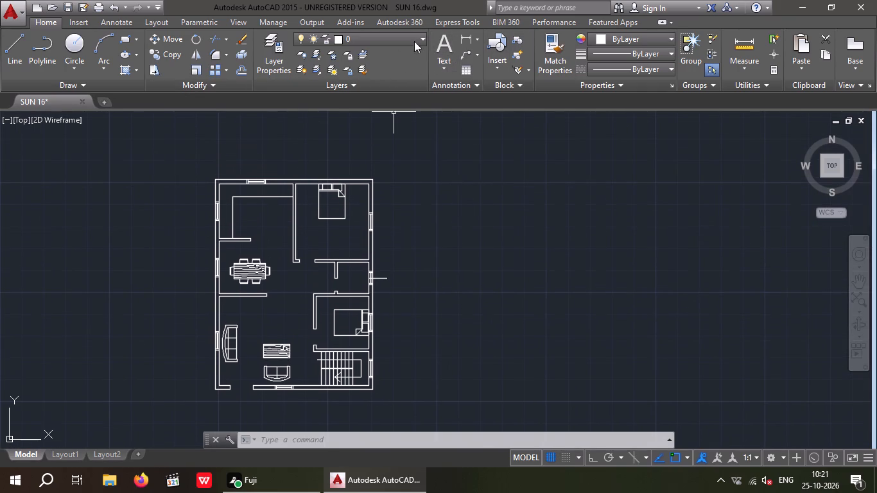
click(464, 37)
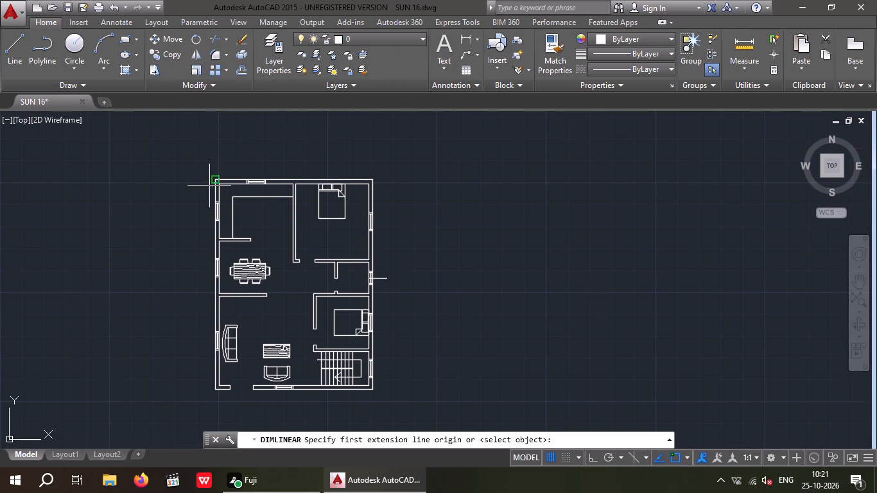
scroll(208, 182, up, 3)
click(245, 197)
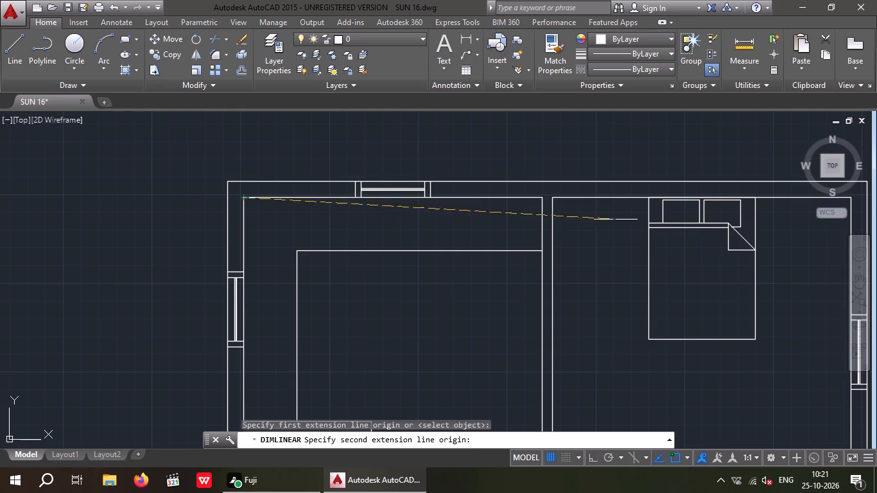
drag(548, 195, 534, 251)
scroll(458, 288, up, 2)
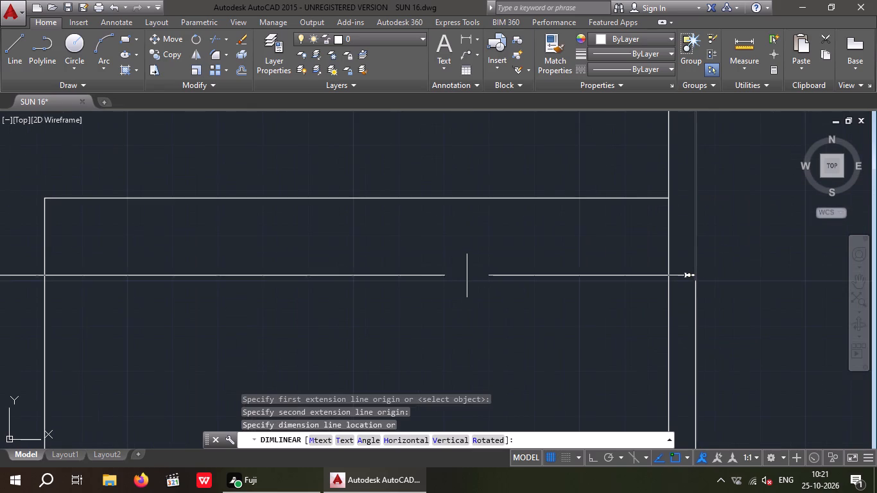
key(space)
scroll(408, 198, down, 3)
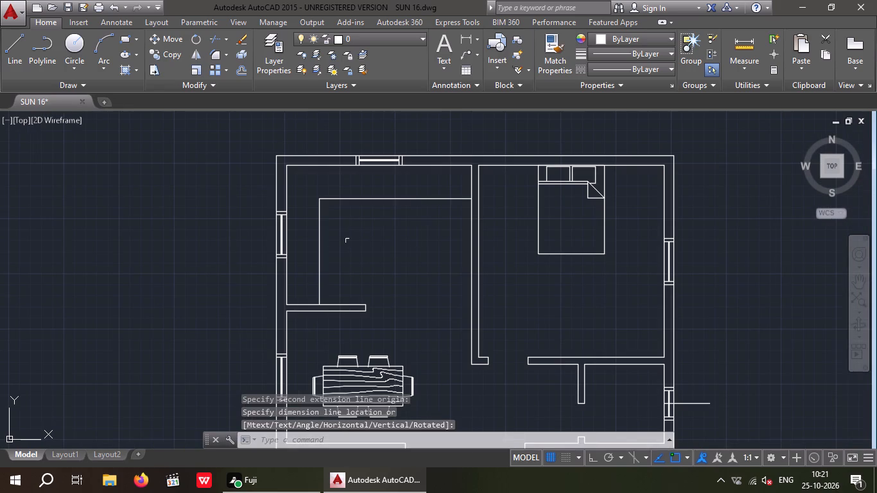
Check the kitchen's inner length along the left wall with a linear dimension down to the short partition, without placing it.
key(space)
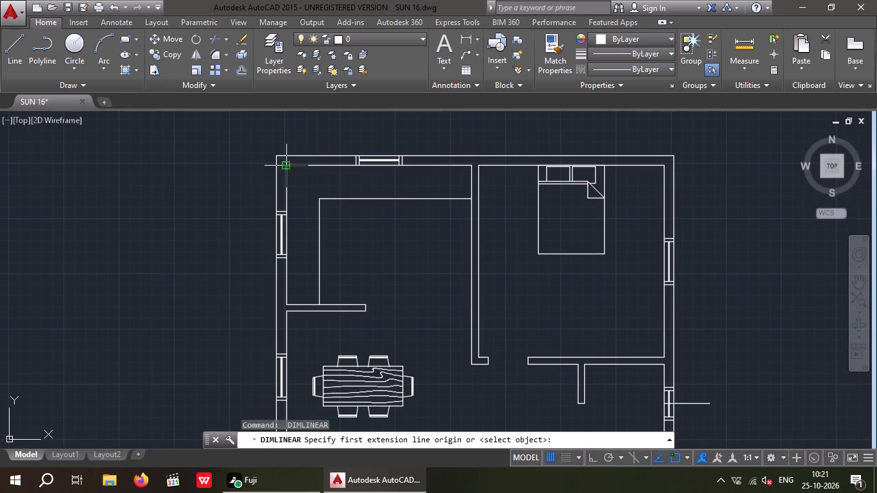
click(288, 166)
scroll(282, 309, up, 2)
drag(291, 301, 297, 298)
middle_drag(345, 264, 351, 284)
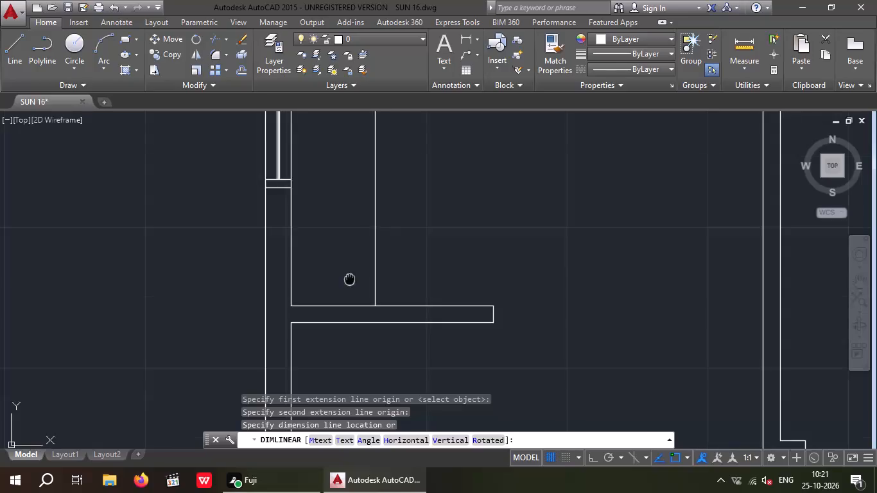
middle_drag(351, 284, 361, 340)
scroll(368, 212, up, 3)
scroll(370, 265, down, 1)
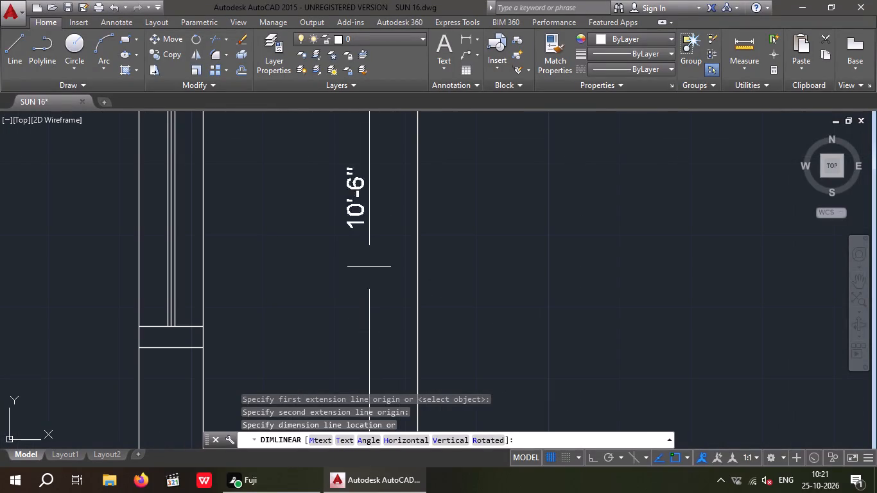
key(Escape)
Start a multiline text label in the kitchen with 9" text height and enter KITCHEN as its first line.
middle_drag(360, 248, 291, 254)
scroll(286, 228, down, 3)
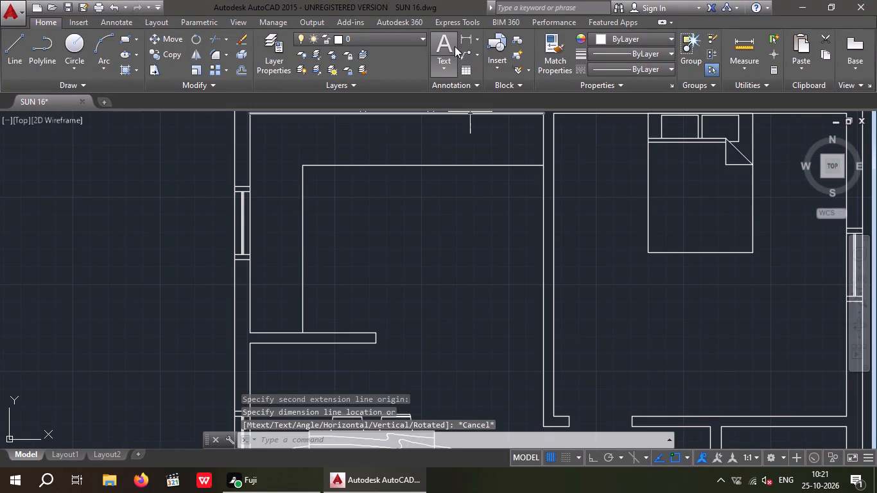
click(442, 40)
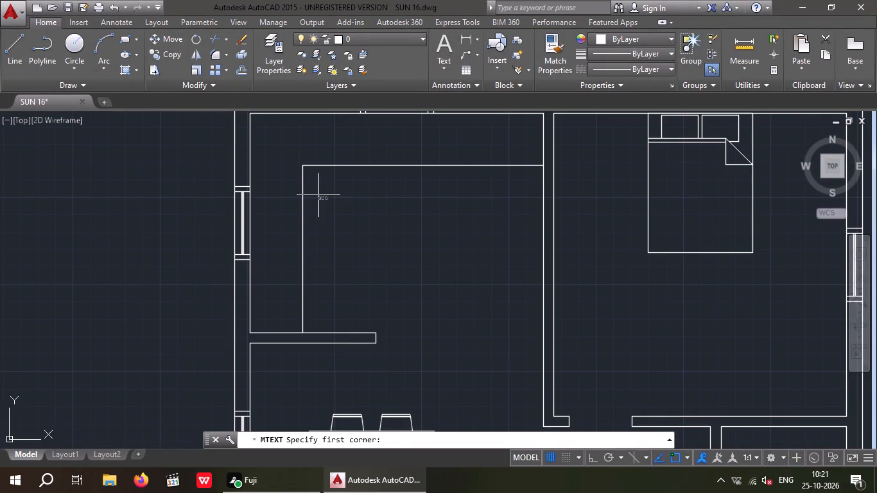
drag(318, 195, 334, 250)
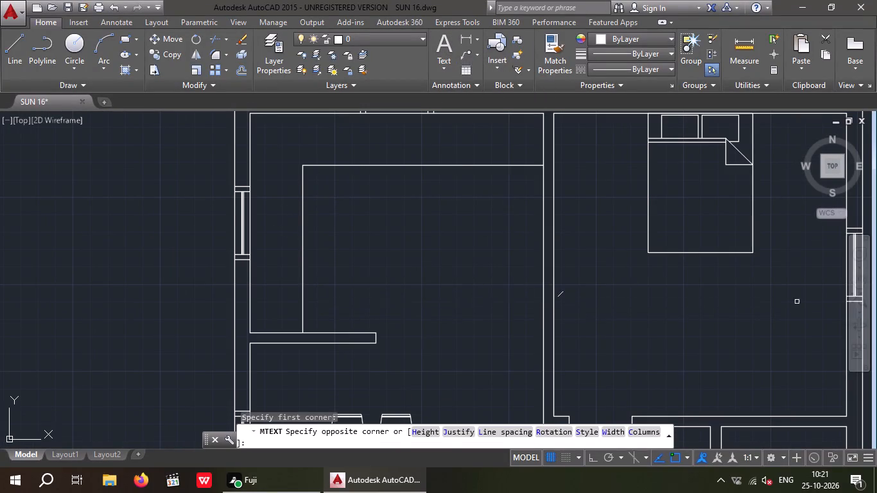
click(797, 300)
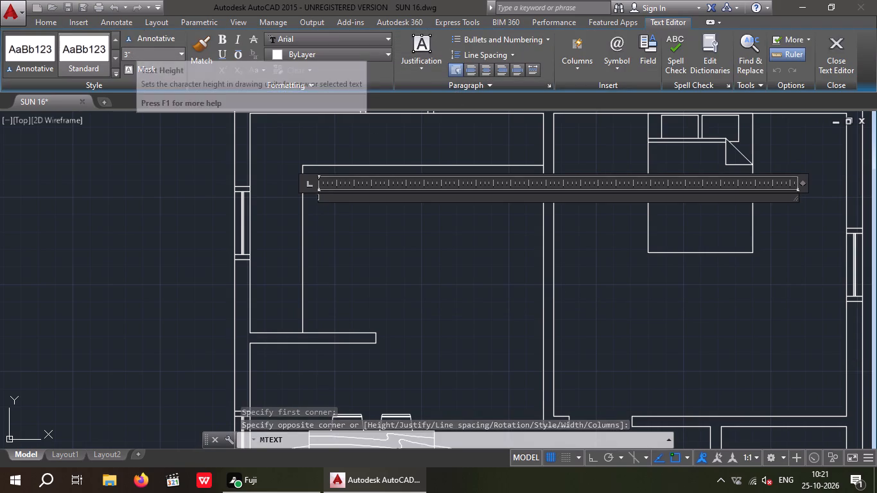
click(137, 56)
key(9)
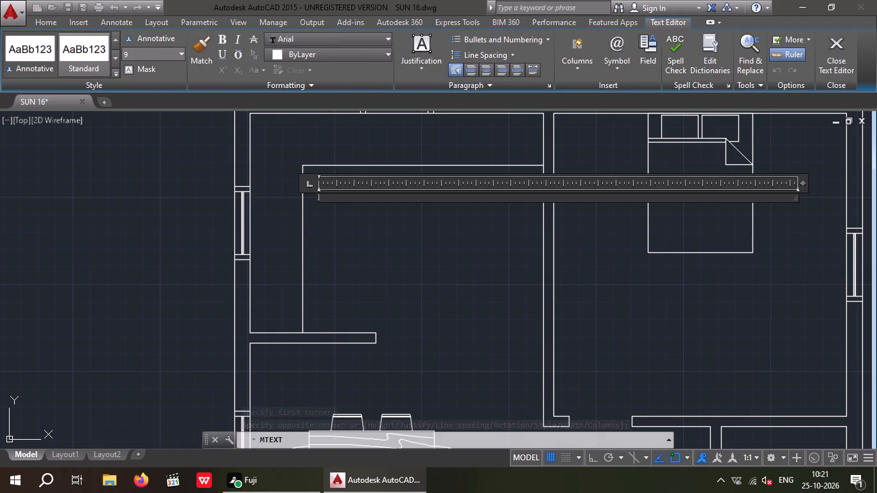
key(shift+quotedbl)
key(Return)
text(KI)
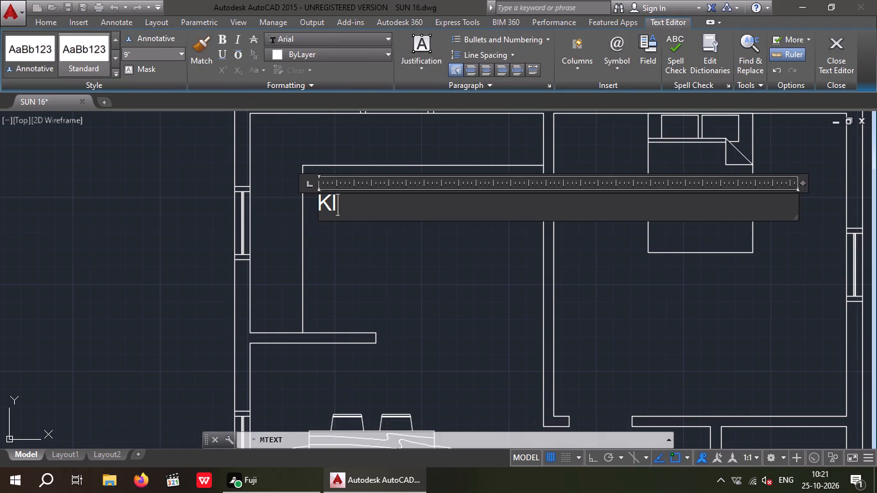
text(TCHE)
key(n)
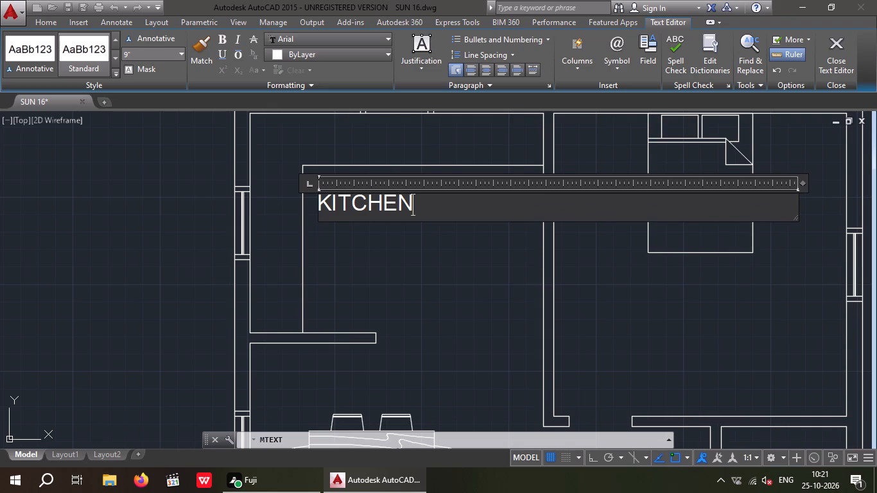
key(Return)
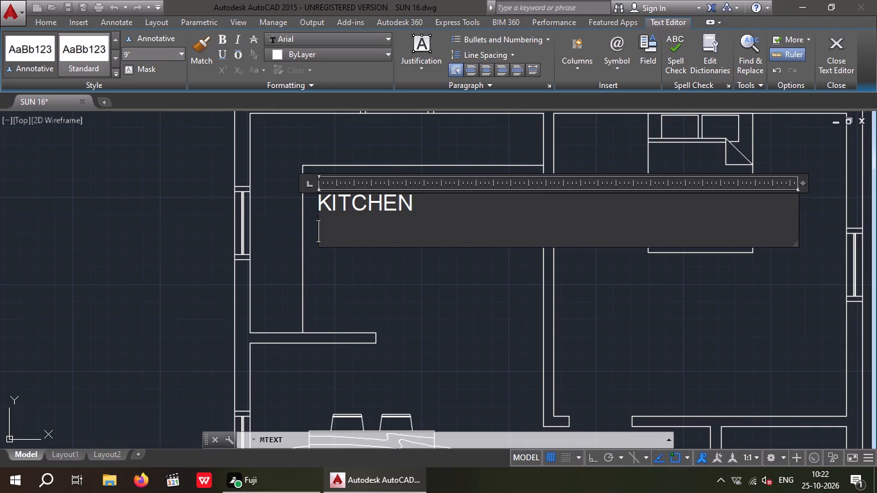
Add the room size 14'6"X10'6" as the kitchen label's second line and finish the text.
text(14)
text('6")
text(10)
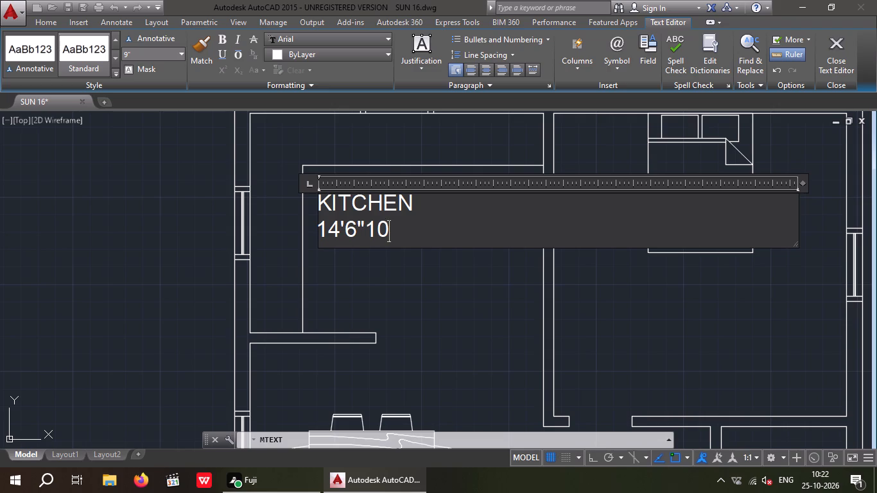
text('6)
key(shift+quotedbl)
key(Left)
key(Left)
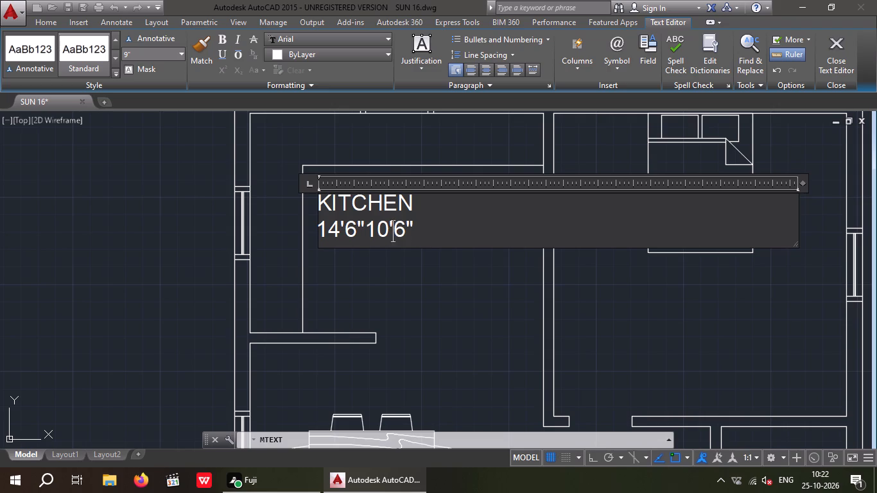
key(Left)
key(Left)
key(Left)
key(x)
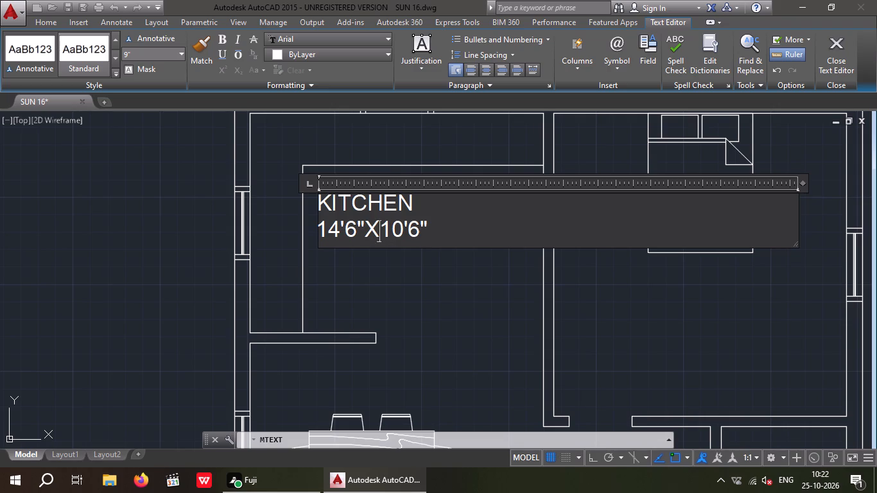
key(Up)
key(Left)
key(Left)
key(Left)
key(Left)
key(Left)
key(space)
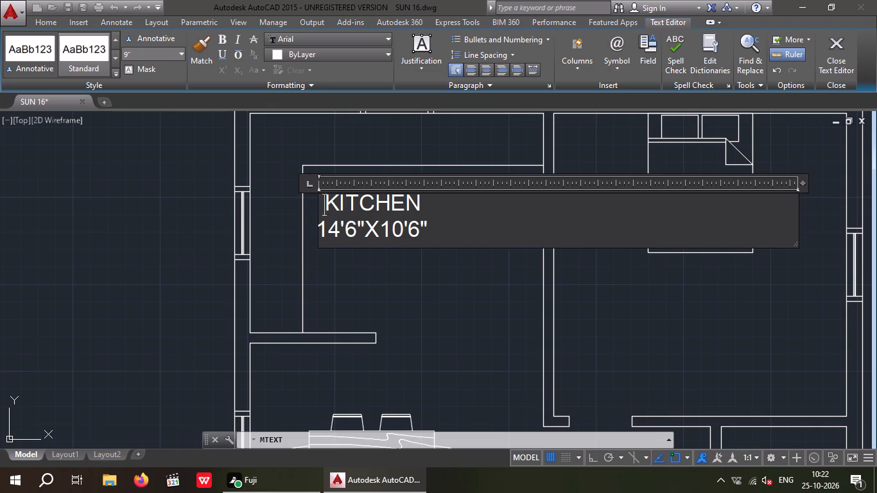
key(BackSpace)
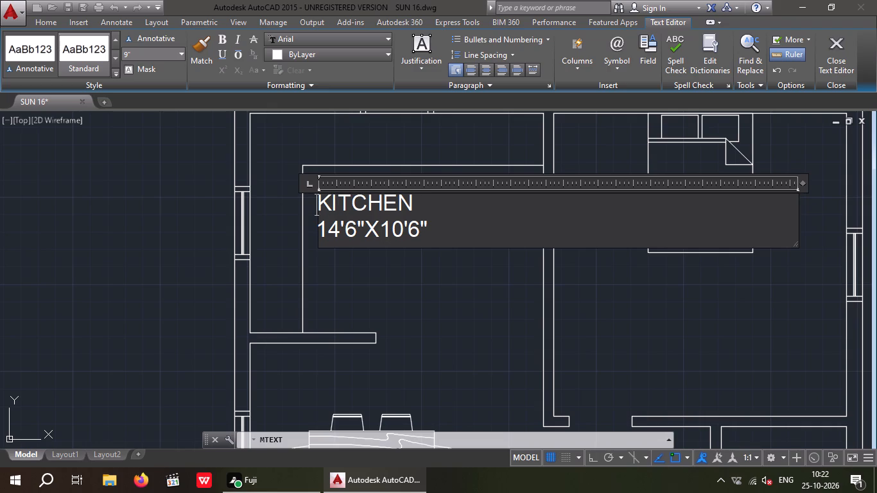
click(435, 273)
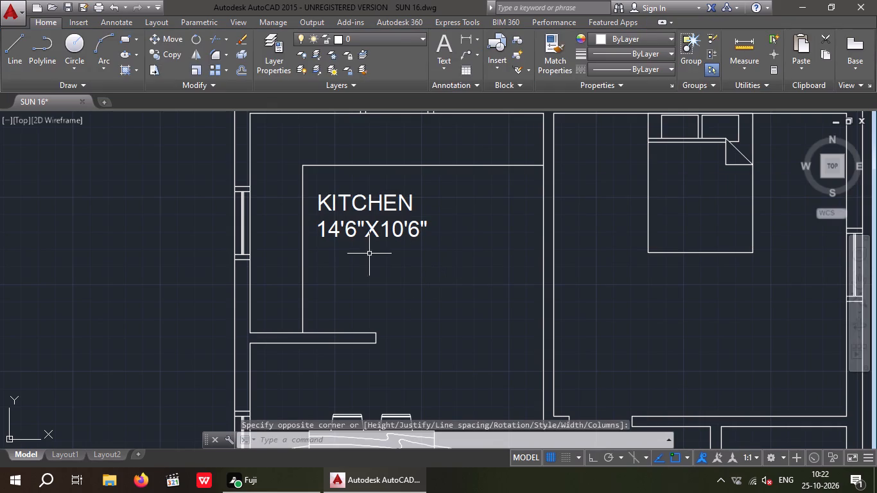
Move the kitchen label down and to the right, toward the middle of the kitchen.
drag(386, 257, 345, 220)
click(327, 165)
key(Escape)
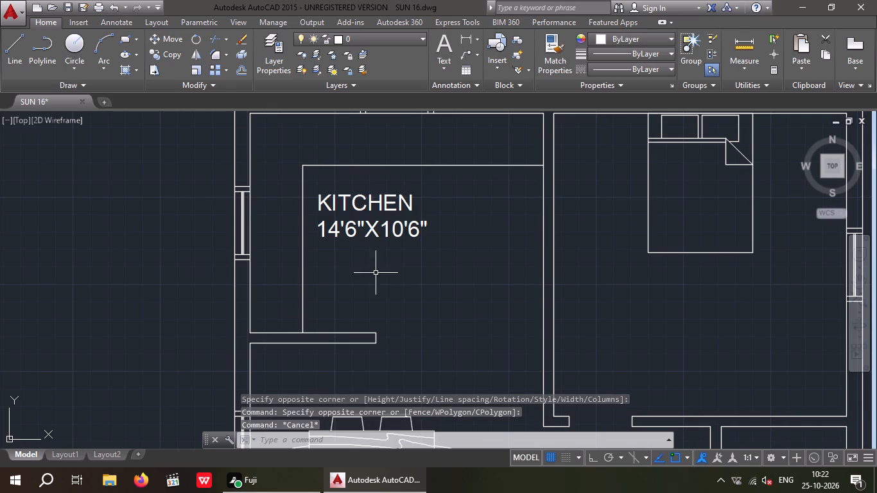
drag(390, 273, 349, 220)
click(349, 207)
click(175, 39)
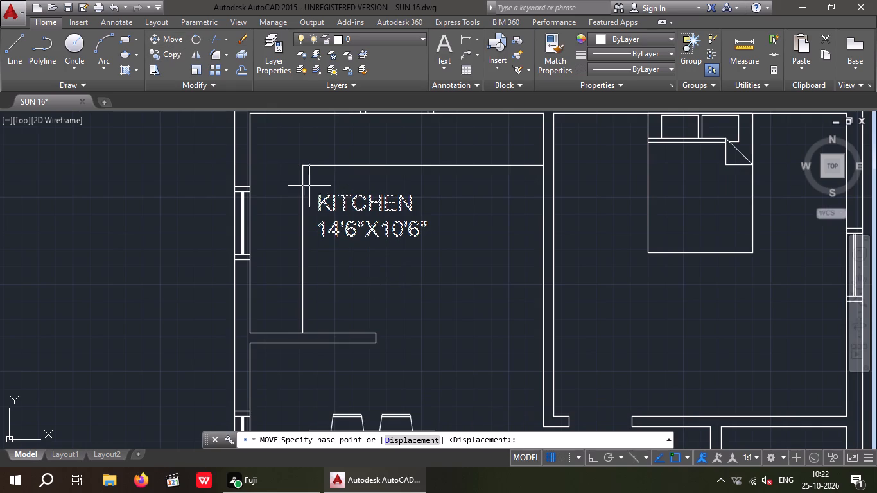
drag(320, 238, 324, 254)
scroll(379, 276, up, 1)
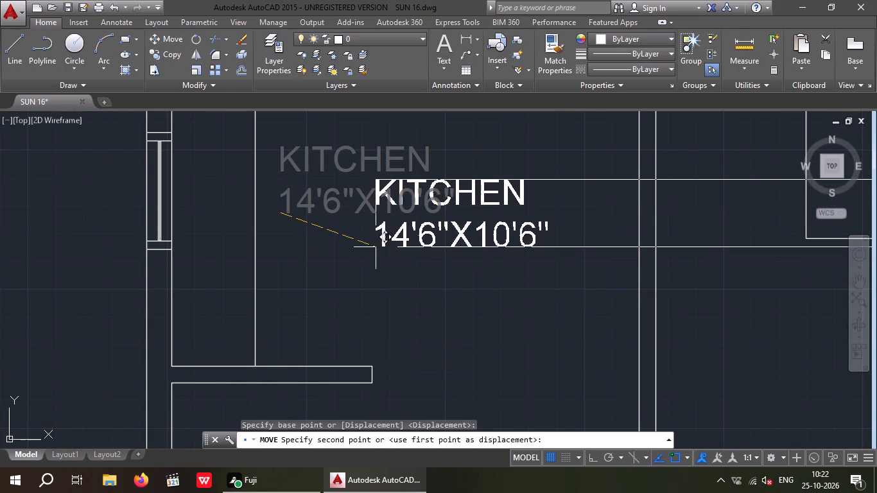
click(376, 247)
Check the upper-right bedroom's inner width with a linear dimension from the partition wall to the right outer wall, without placing it.
scroll(374, 247, down, 4)
middle_drag(383, 264, 273, 235)
scroll(345, 224, up, 2)
middle_drag(341, 255, 338, 270)
click(465, 39)
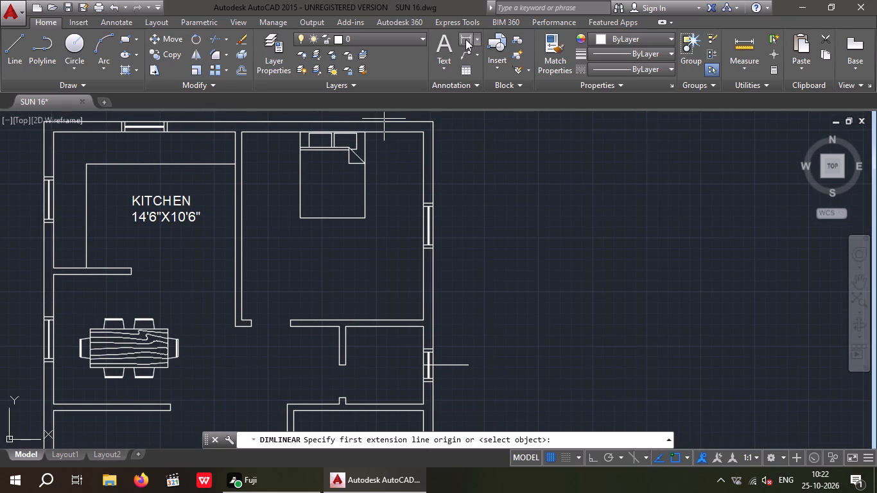
scroll(238, 319, up, 3)
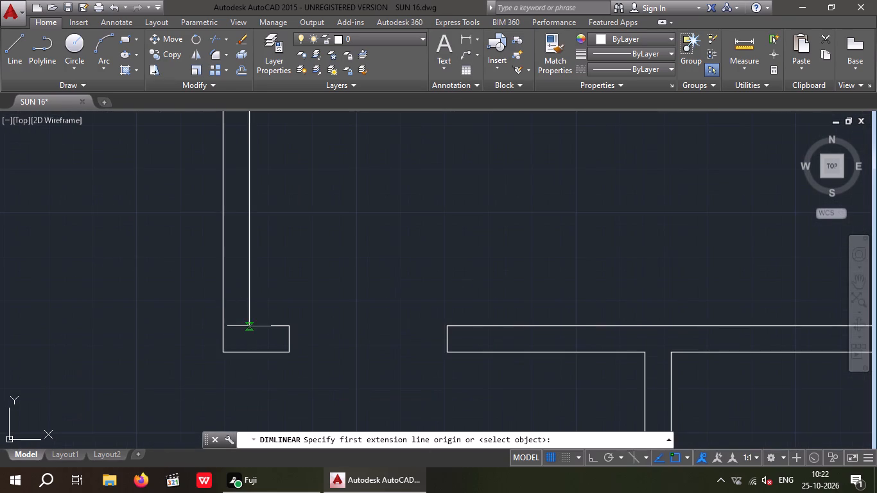
click(249, 327)
scroll(259, 316, down, 4)
scroll(361, 321, up, 3)
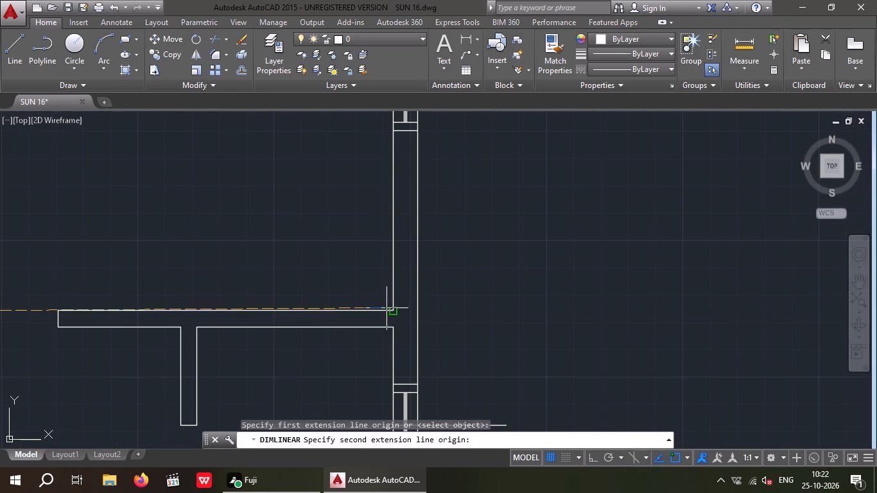
click(395, 308)
middle_drag(391, 277, 429, 275)
scroll(419, 281, down, 1)
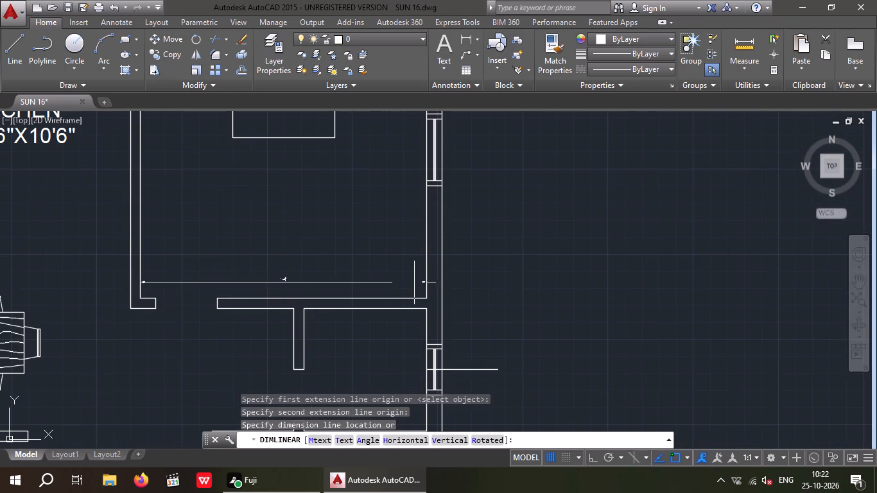
key(space)
Check the upper-right bedroom's inner length with a linear dimension down the partition wall from its top corner, without placing it.
scroll(355, 272, down, 2)
middle_drag(355, 274, 367, 337)
key(space)
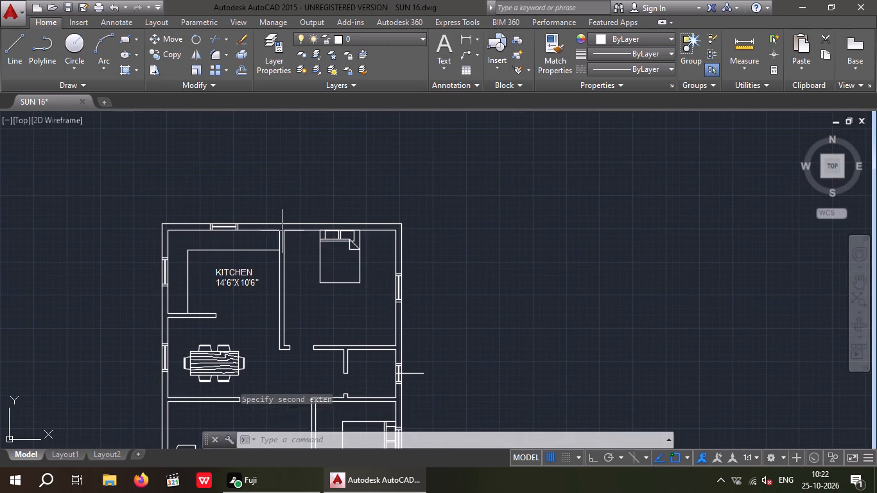
scroll(277, 232, up, 3)
click(299, 223)
scroll(304, 226, down, 4)
scroll(304, 288, up, 5)
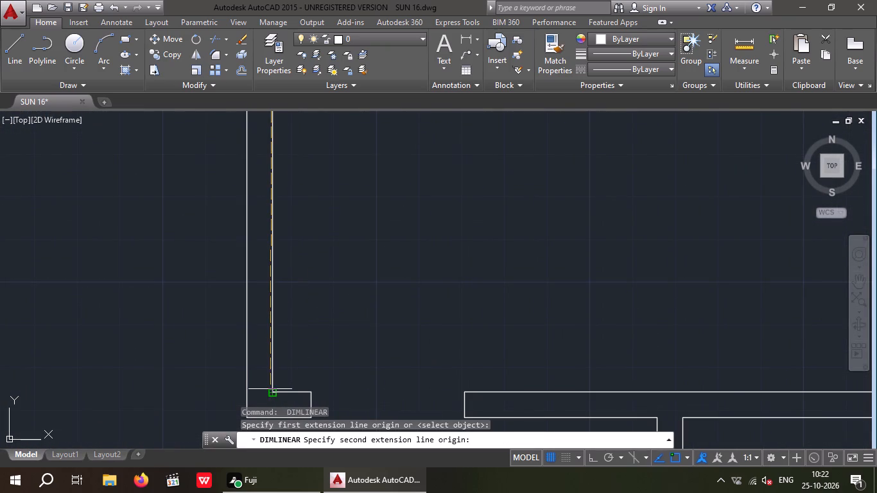
click(272, 393)
middle_drag(321, 283, 320, 389)
scroll(333, 297, down, 2)
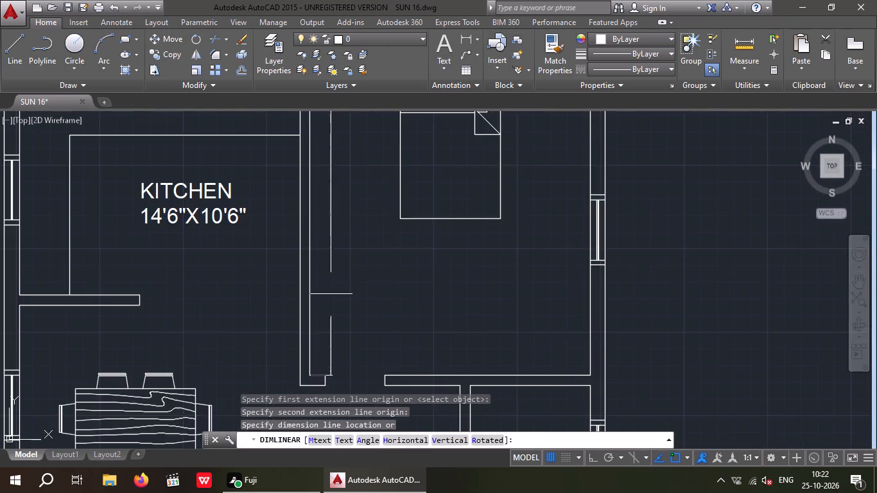
scroll(320, 238, down, 1)
scroll(320, 231, up, 3)
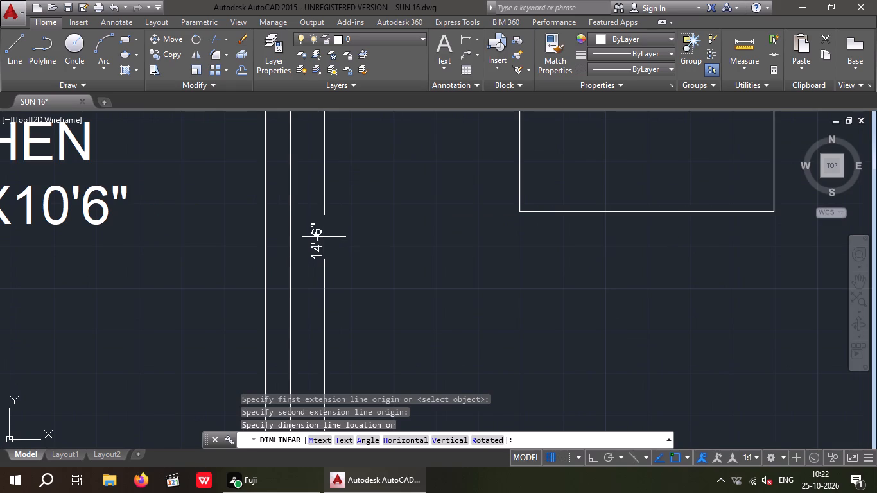
key(Escape)
Start a multiline text box in the upper-right bedroom, below the bed and beside the partition wall.
scroll(326, 232, down, 4)
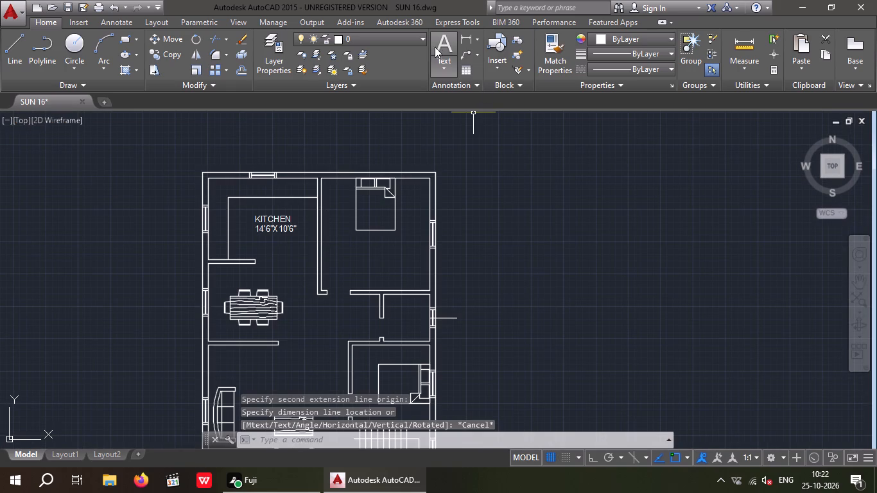
click(441, 43)
scroll(335, 252, up, 2)
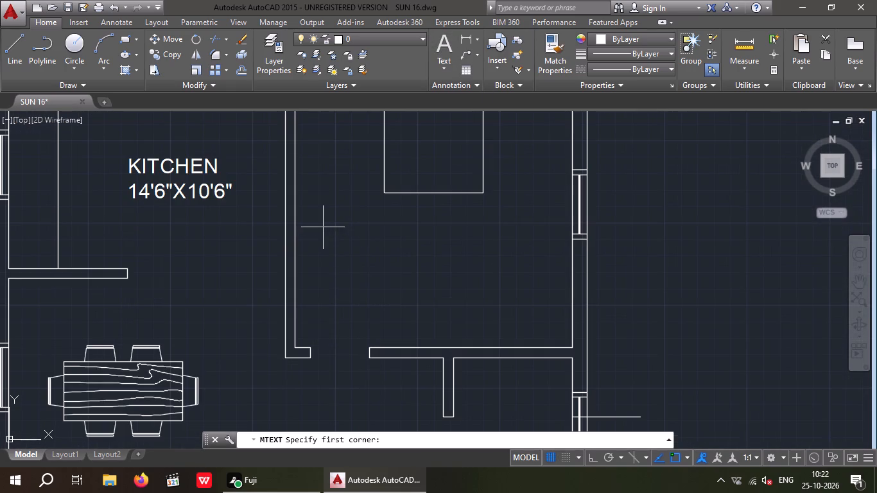
drag(314, 232, 342, 287)
click(840, 337)
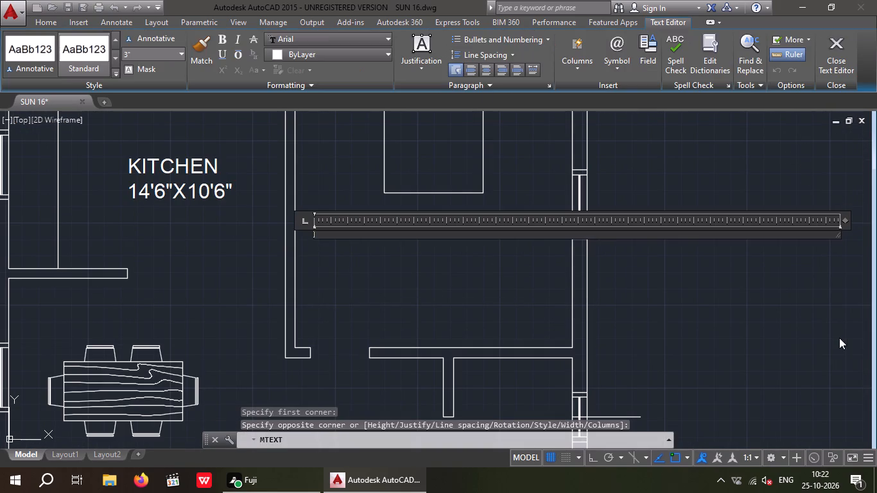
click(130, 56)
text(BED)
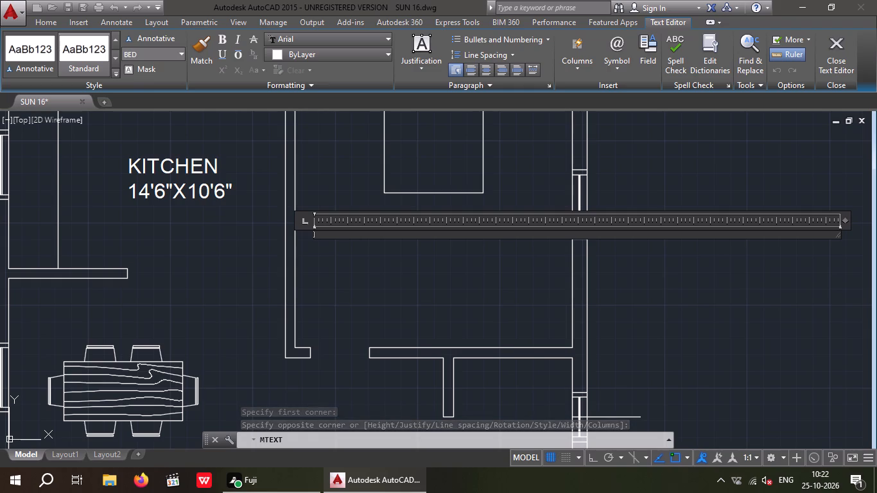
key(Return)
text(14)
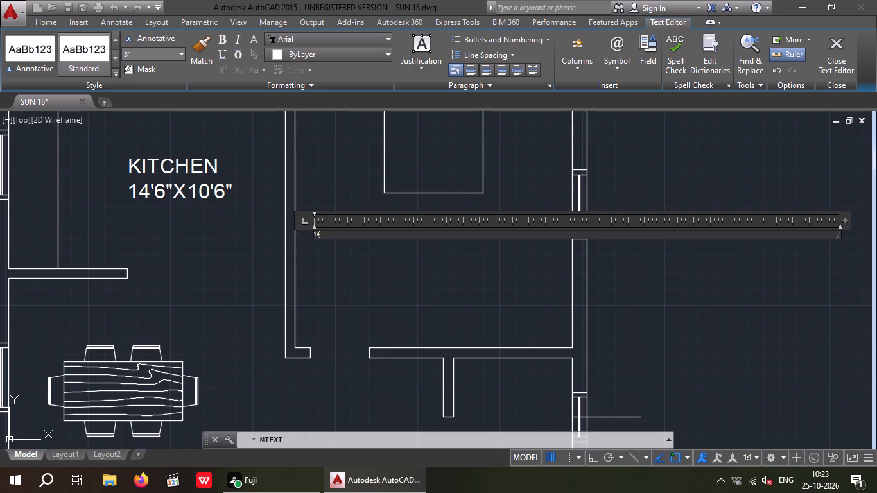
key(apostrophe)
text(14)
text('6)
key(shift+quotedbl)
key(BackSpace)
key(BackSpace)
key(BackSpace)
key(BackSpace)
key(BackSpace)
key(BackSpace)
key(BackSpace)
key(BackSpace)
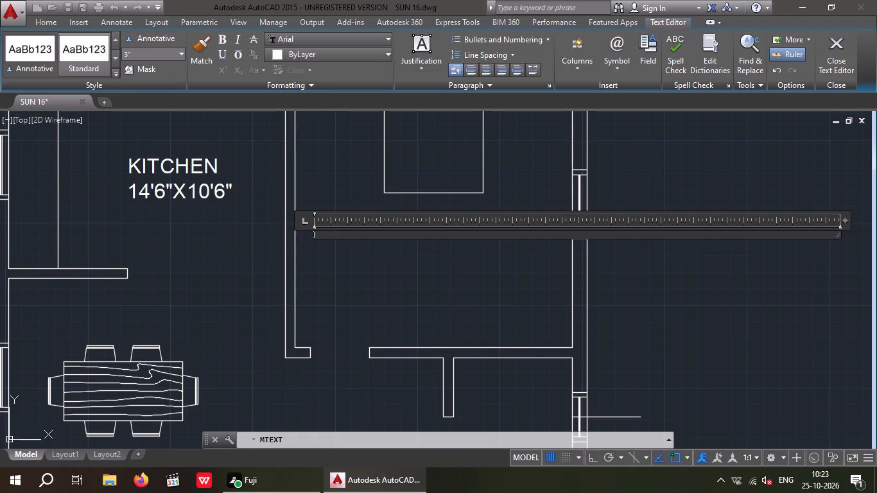
Set the text height to 9" and enter BED as the bedroom label's first line.
click(143, 49)
key(9)
key(shift+quotedbl)
key(Return)
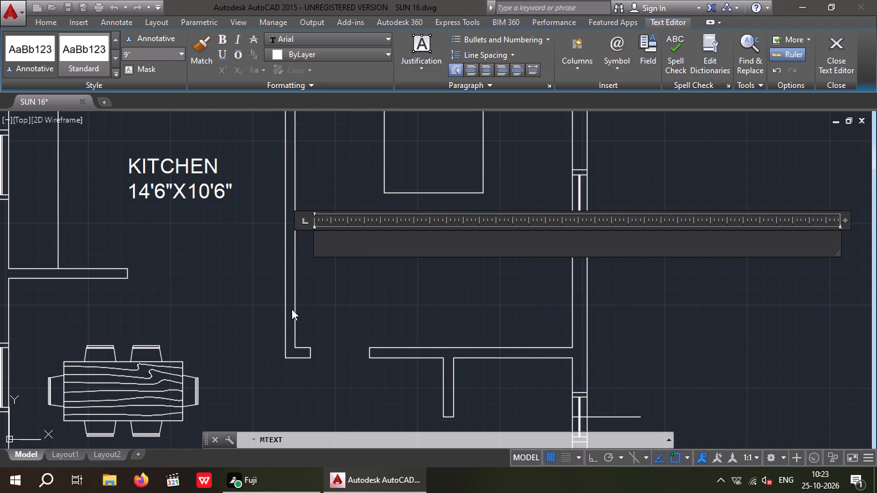
key(b)
key(e)
key(d)
key(Return)
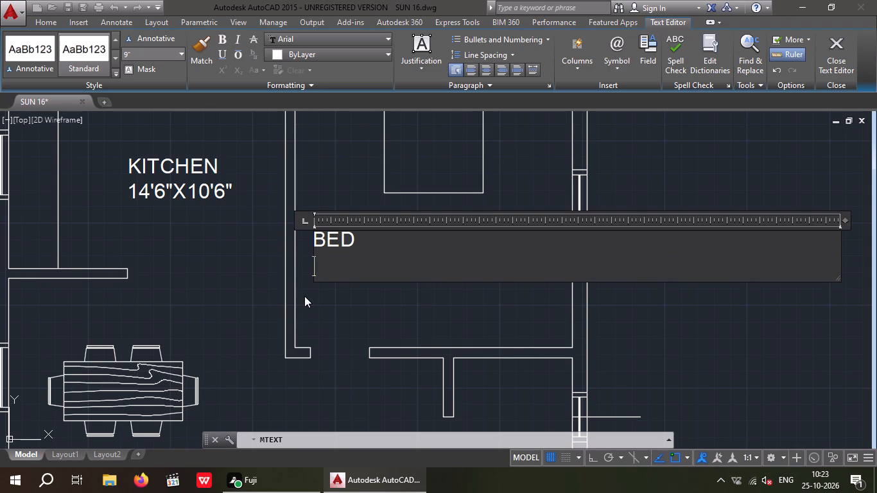
Add the room size 14'X14'6" as the bedroom label's second line.
text(14)
key(apostrophe)
text(14)
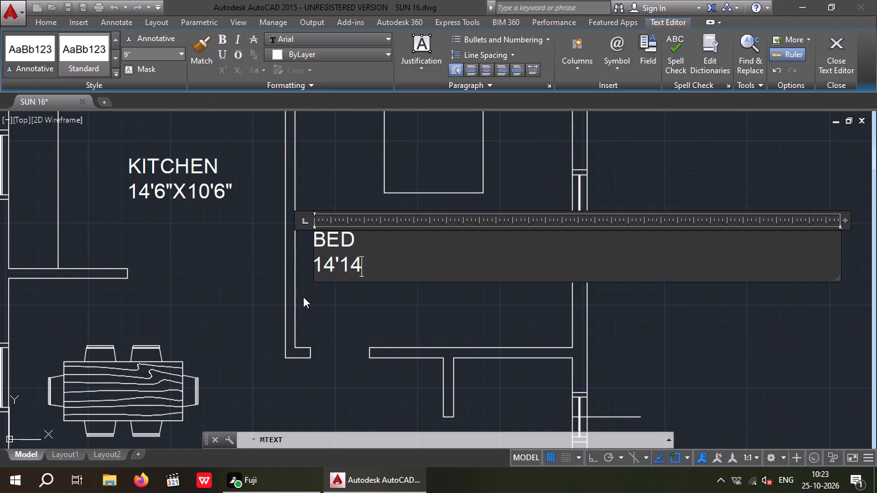
text('6)
key(shift+quotedbl)
key(Left)
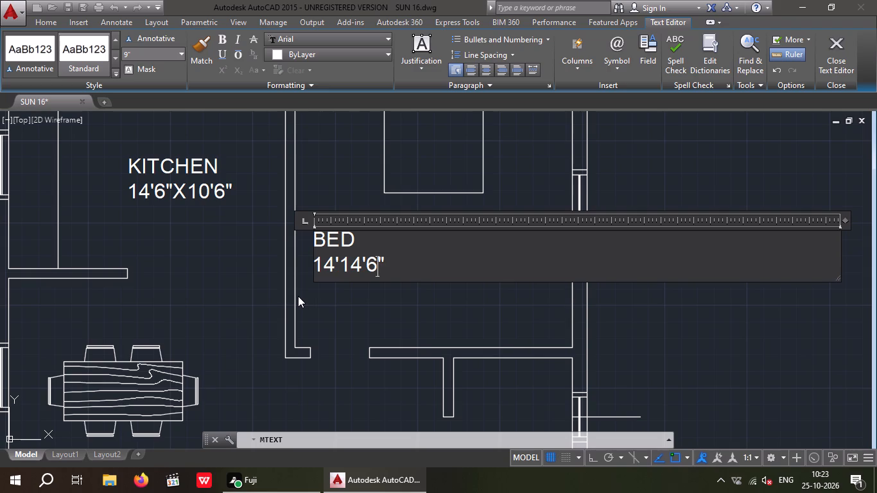
key(Left)
key(Left)
key(Left)
key(Left)
key(x)
Complete the label's first line so that it reads BEDROOM.
key(Up)
text(ROOM)
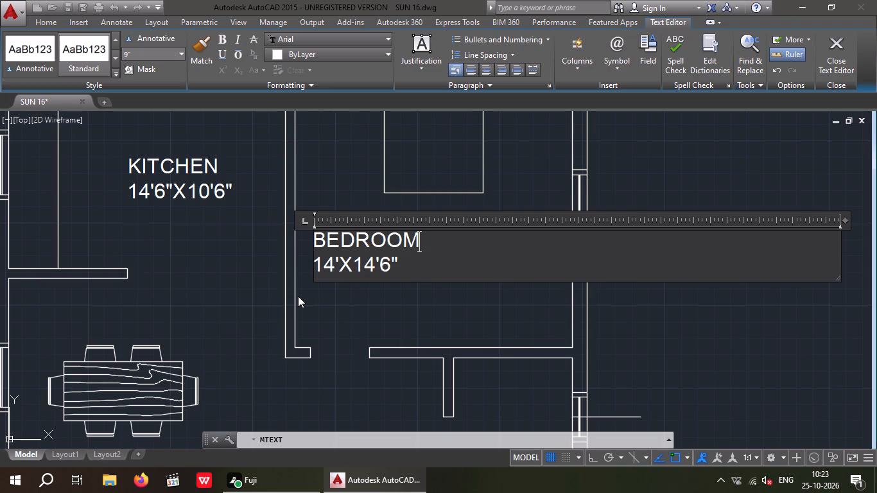
Indent the bedroom label's size line by one space and finish the text.
key(Down)
key(Left)
key(Left)
key(Left)
key(Left)
key(Left)
key(Left)
key(Left)
key(Left)
key(Left)
key(space)
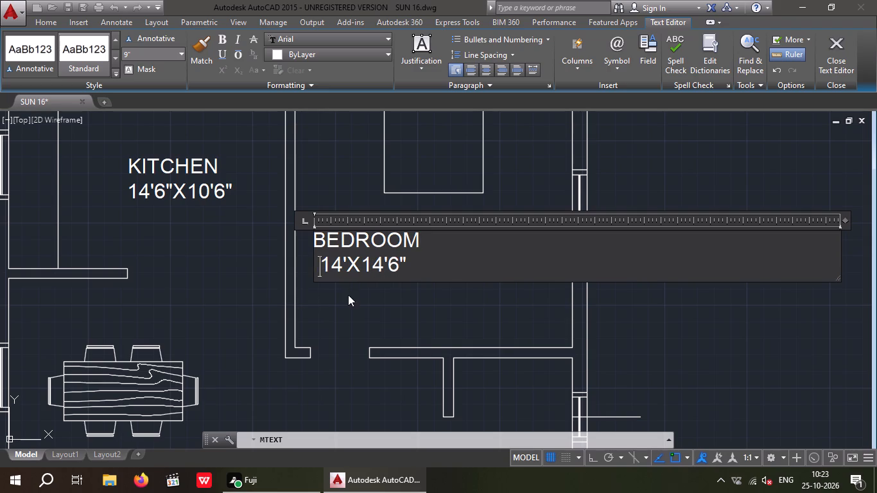
click(358, 315)
Move the BEDROOM label to the right so it sits below the bed.
middle_drag(467, 297, 467, 328)
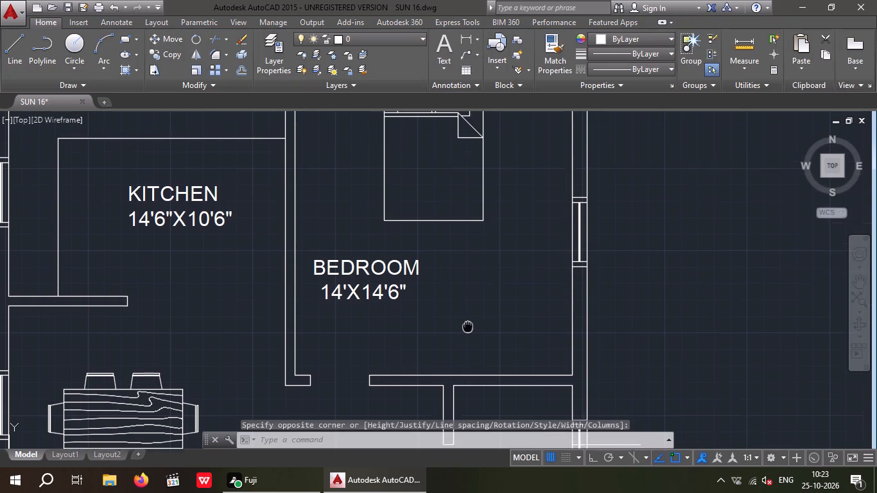
middle_drag(467, 328, 467, 331)
scroll(466, 330, down, 2)
scroll(435, 311, up, 2)
click(446, 353)
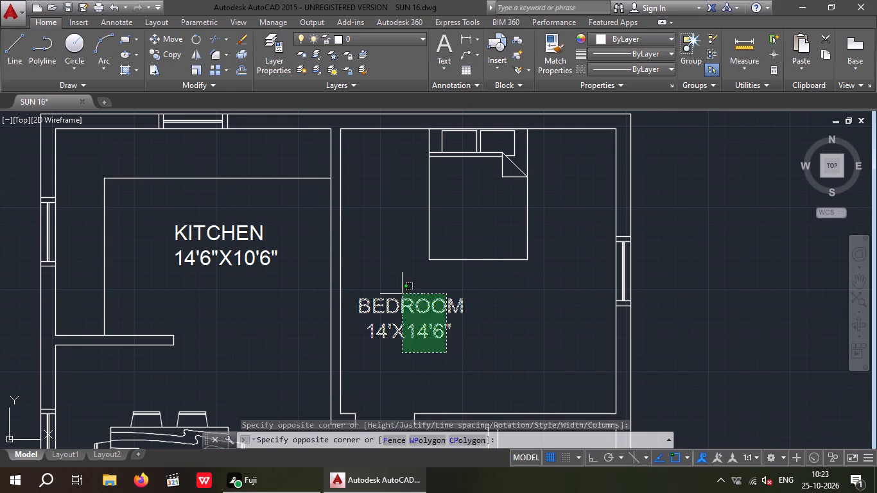
click(402, 294)
click(172, 43)
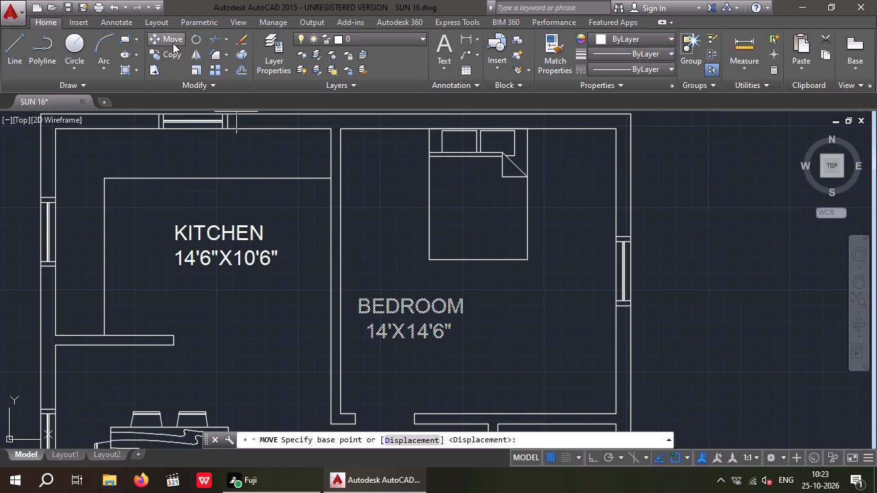
click(372, 338)
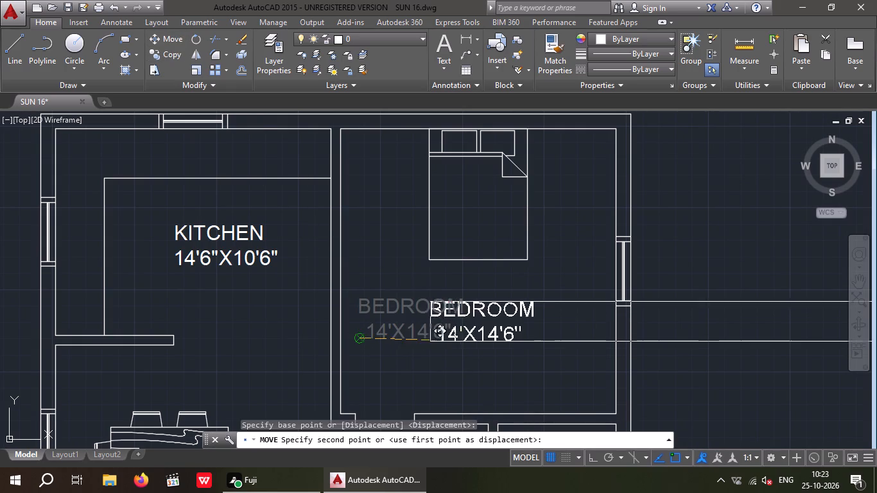
click(431, 332)
Open the blocks of House Designer.dwg in DesignCenter.
scroll(433, 327, down, 3)
middle_drag(426, 345, 410, 268)
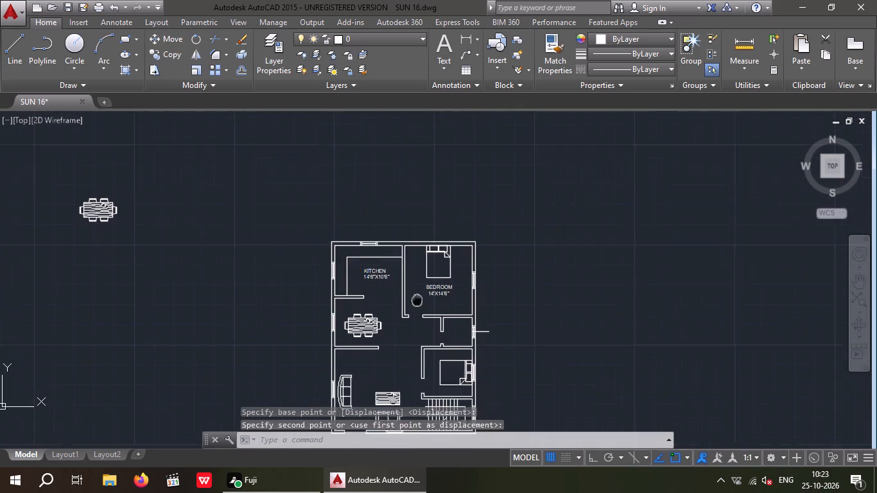
scroll(449, 288, up, 3)
middle_drag(458, 312, 421, 284)
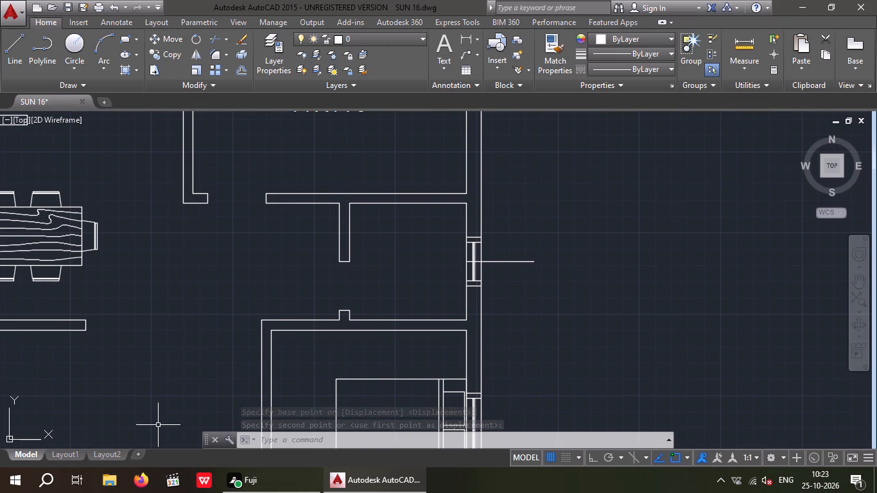
key(d)
key(c)
key(space)
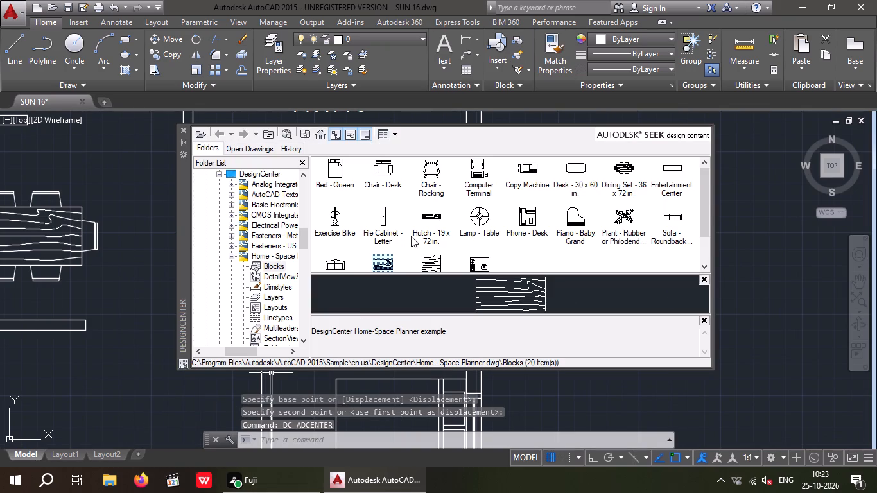
scroll(259, 249, down, 3)
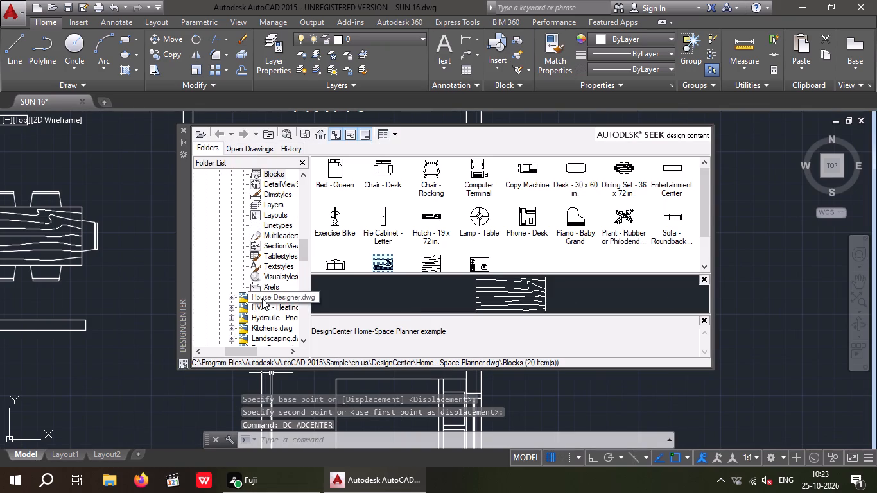
double_click(263, 298)
click(338, 168)
click(346, 165)
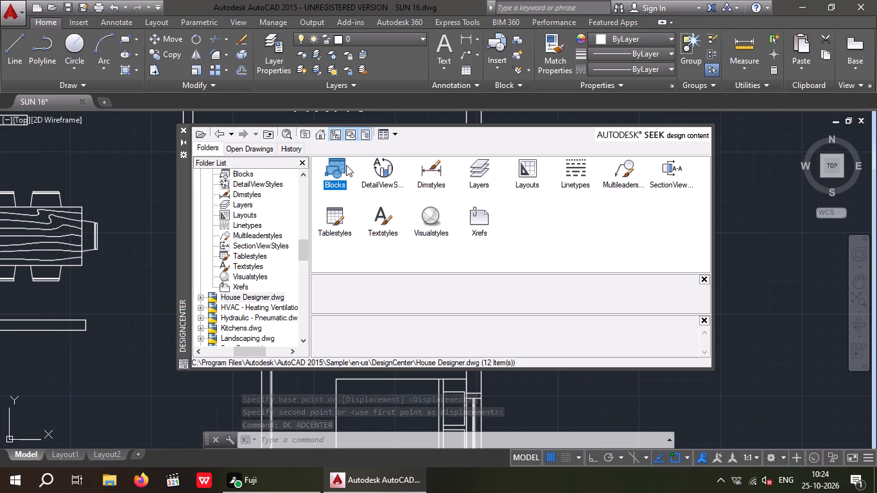
double_click(333, 167)
Insert the Toilet - top block at scale 1 and rotation 0 outside the right outer wall, and close DesignCenter.
double_click(336, 262)
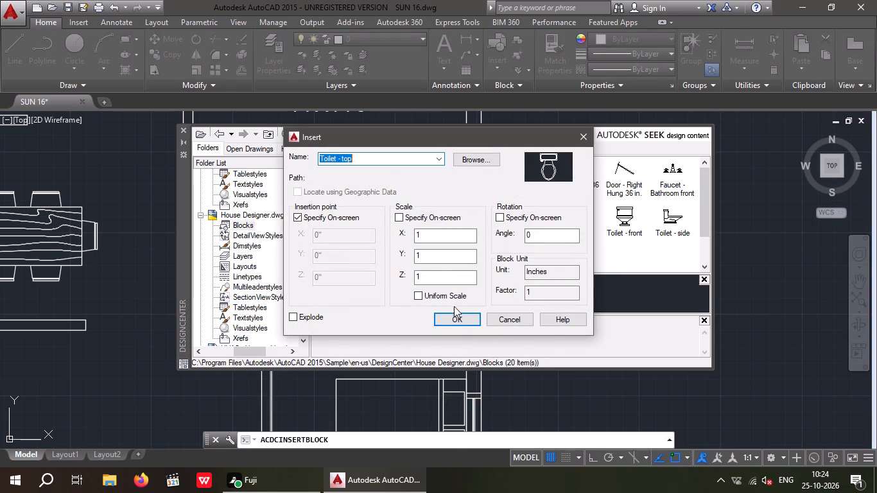
click(455, 319)
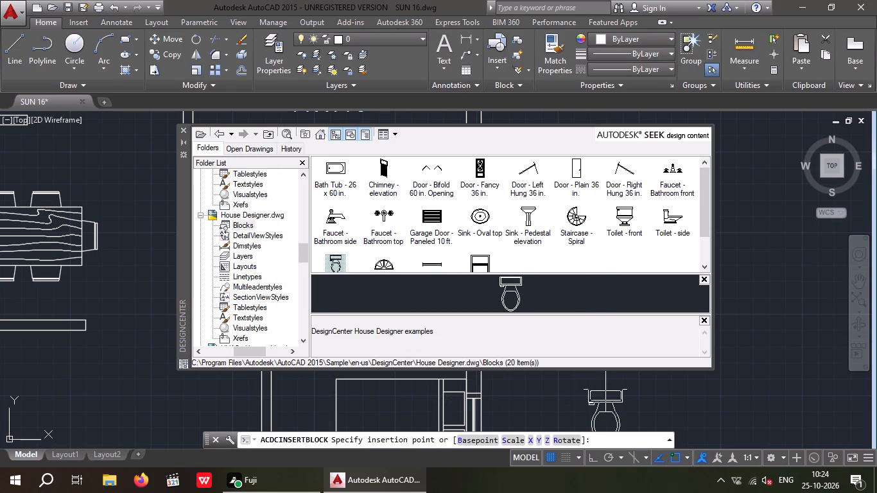
click(605, 390)
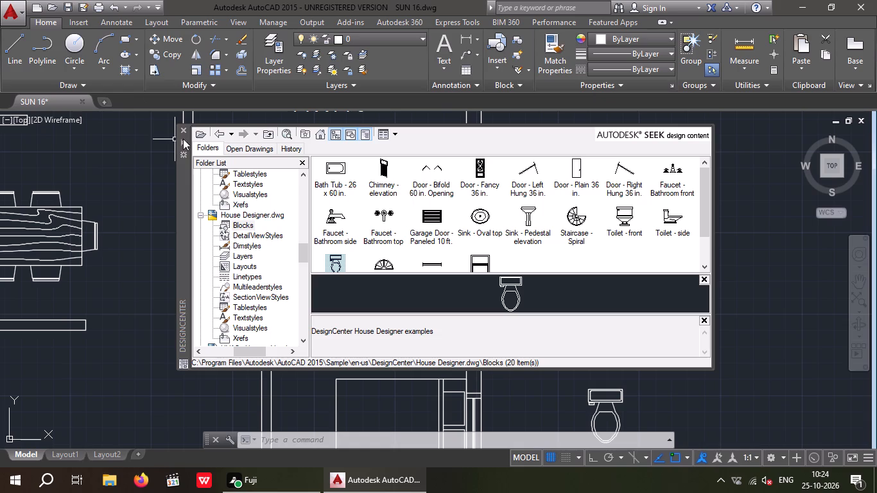
click(182, 129)
middle_drag(597, 388, 575, 291)
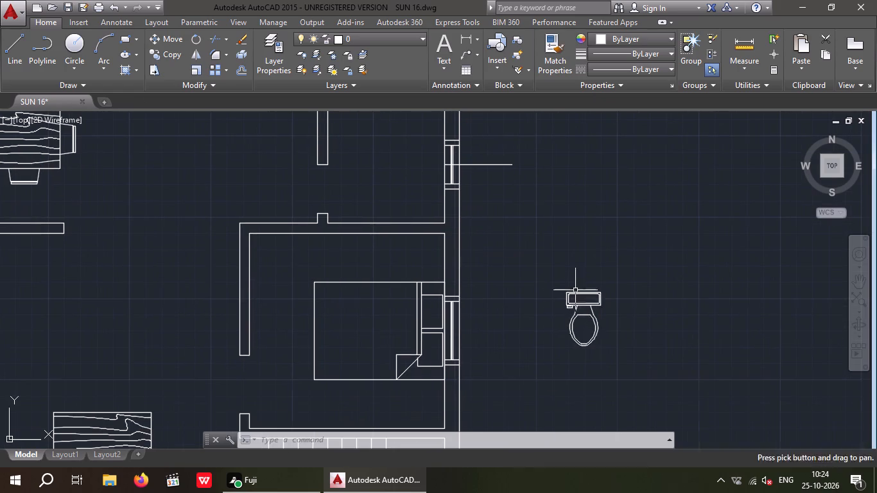
Rotate the toilet block outside the outer wall to 270° with Ortho on, so its bowl points away from that wall's tank side.
drag(641, 264, 572, 347)
click(541, 370)
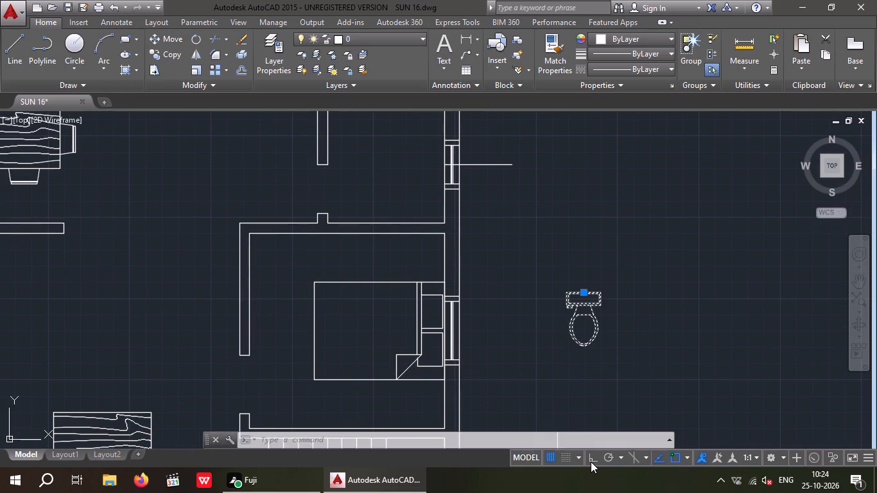
click(591, 462)
click(197, 40)
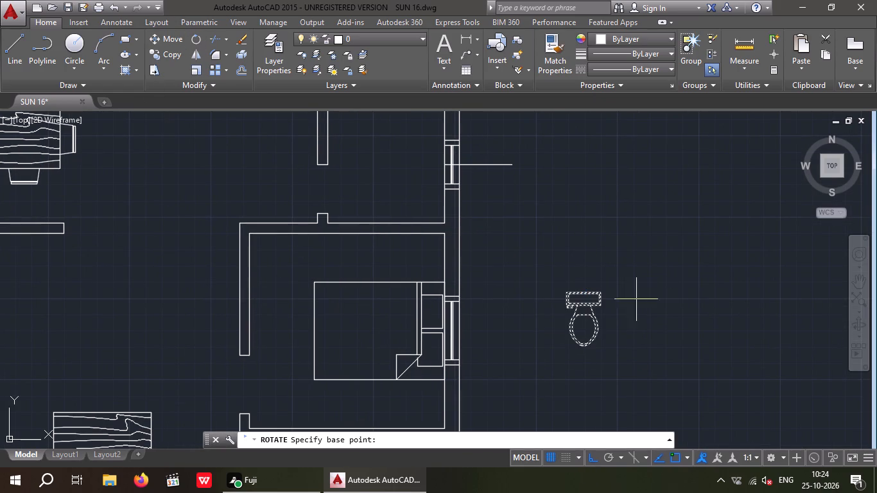
click(605, 290)
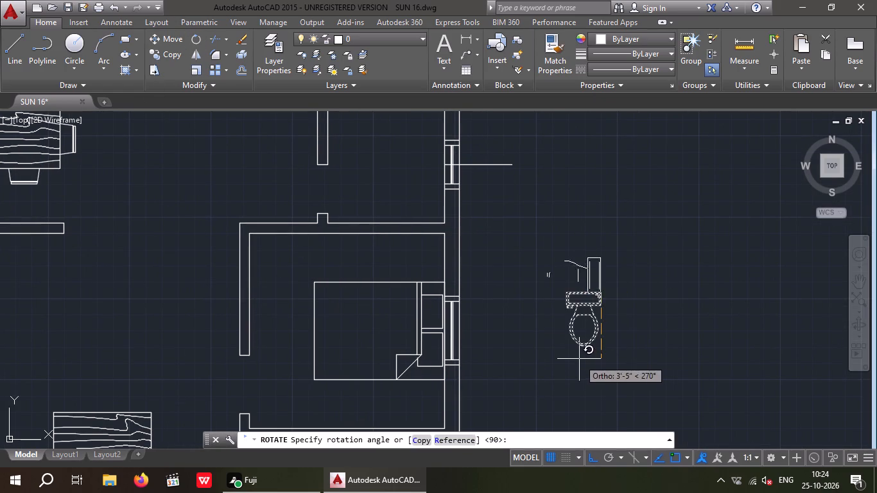
click(579, 359)
Move the toilet by the midpoint of its tank's back edge onto the inner wall face, centred on the small room's window.
drag(648, 341, 605, 321)
click(553, 243)
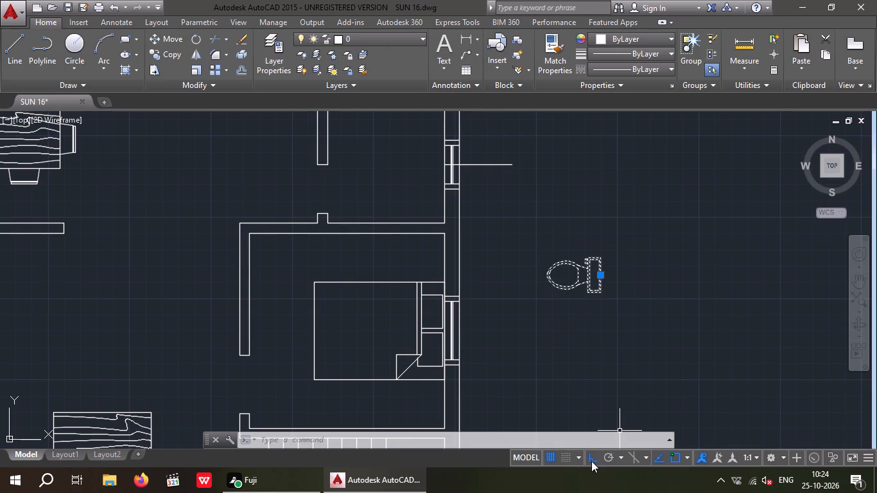
click(592, 460)
click(175, 41)
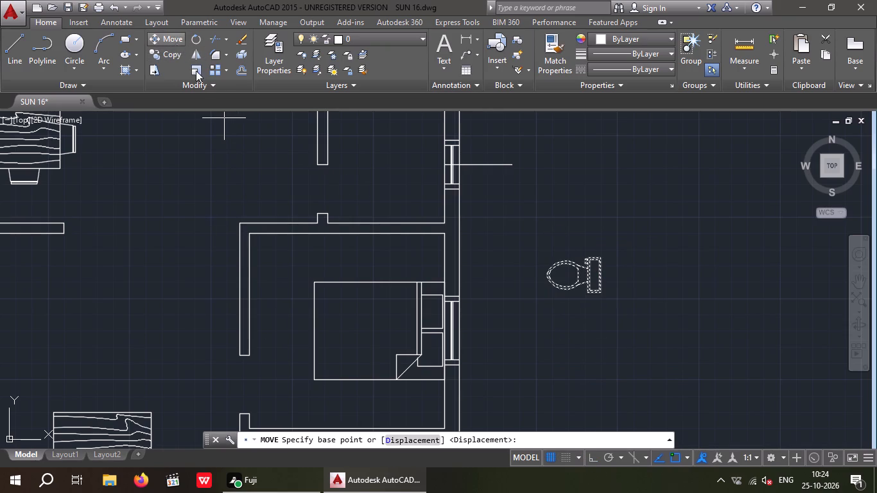
scroll(610, 271, up, 3)
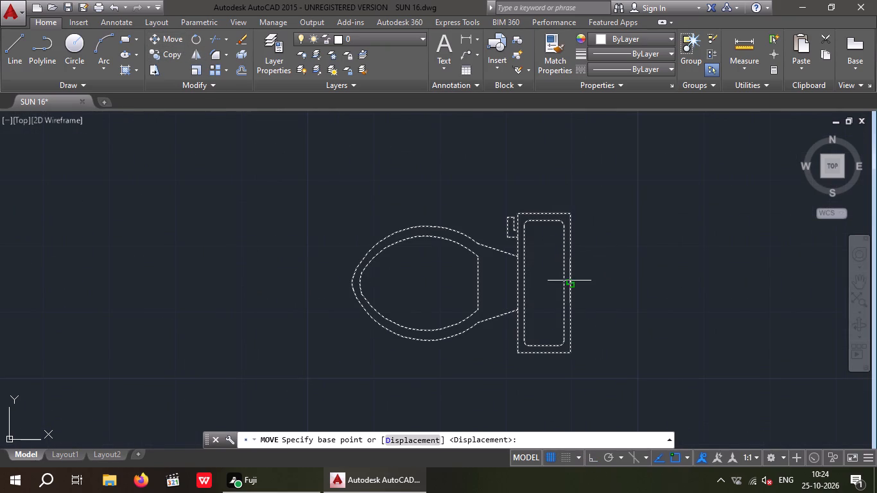
click(571, 286)
middle_drag(468, 275, 669, 309)
scroll(670, 309, down, 2)
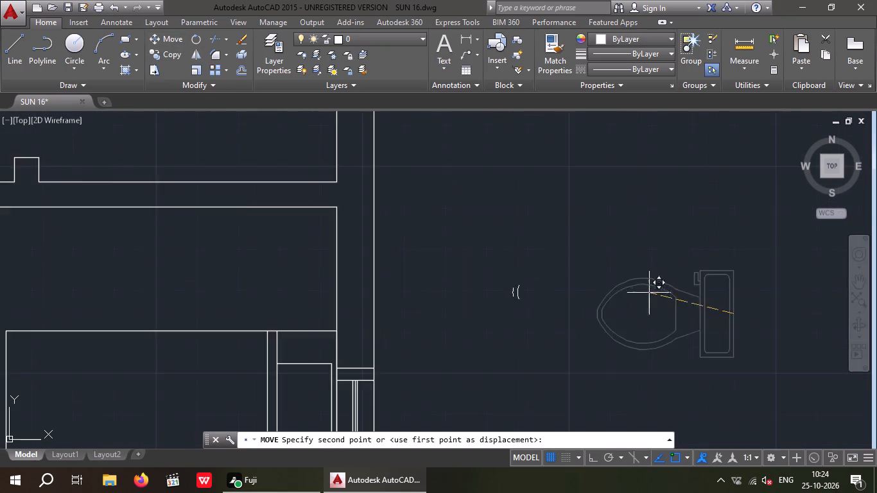
scroll(648, 292, down, 1)
middle_drag(613, 314, 631, 368)
scroll(519, 236, up, 4)
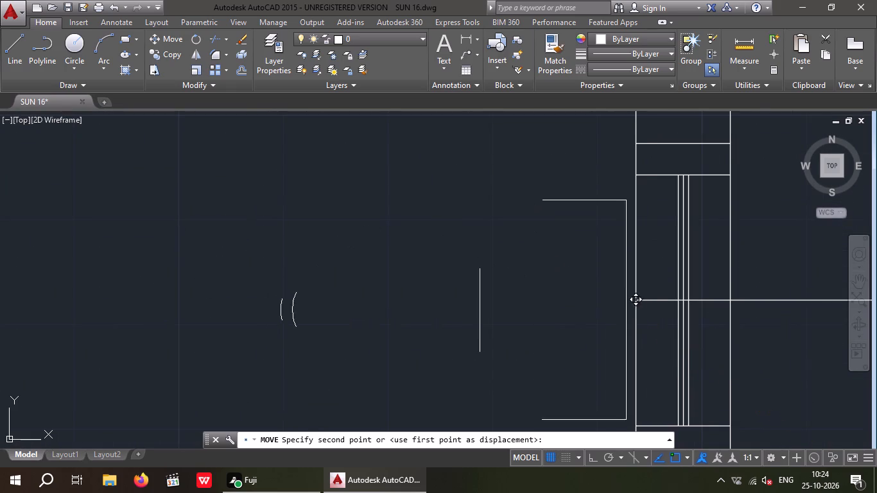
drag(634, 301, 628, 304)
scroll(550, 303, down, 3)
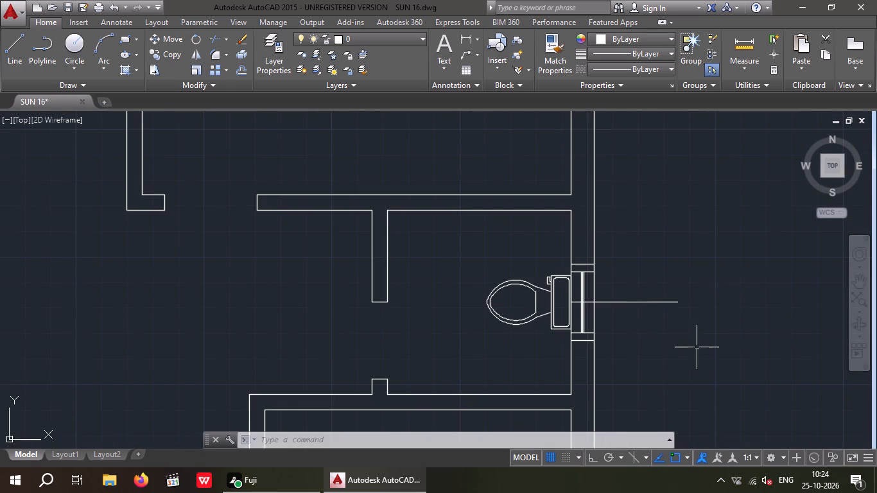
key(Escape)
key(Escape)
key(Escape)
Delete the stray horizontal line extending outward from the toilet room's window.
drag(714, 354, 666, 272)
click(664, 252)
key(Delete)
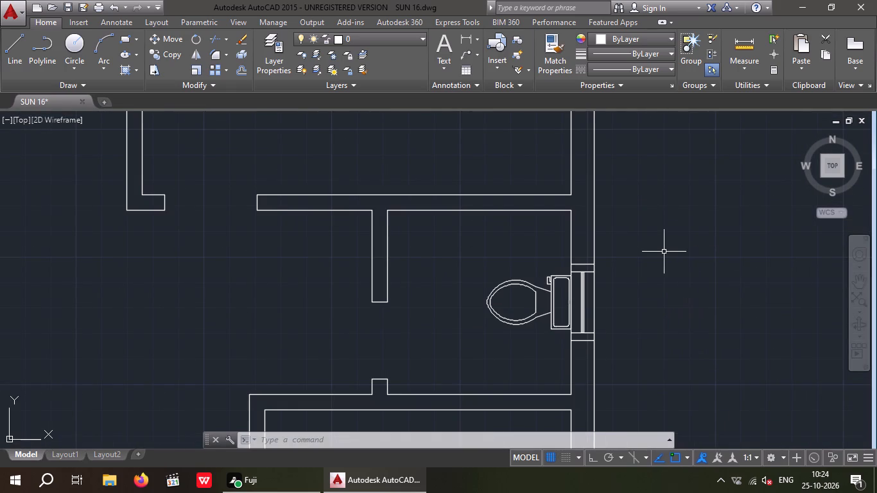
Measure the toilet room's inner width with a linear dimension, without placing it.
scroll(645, 270, down, 3)
middle_drag(642, 279, 576, 304)
middle_drag(626, 292, 624, 288)
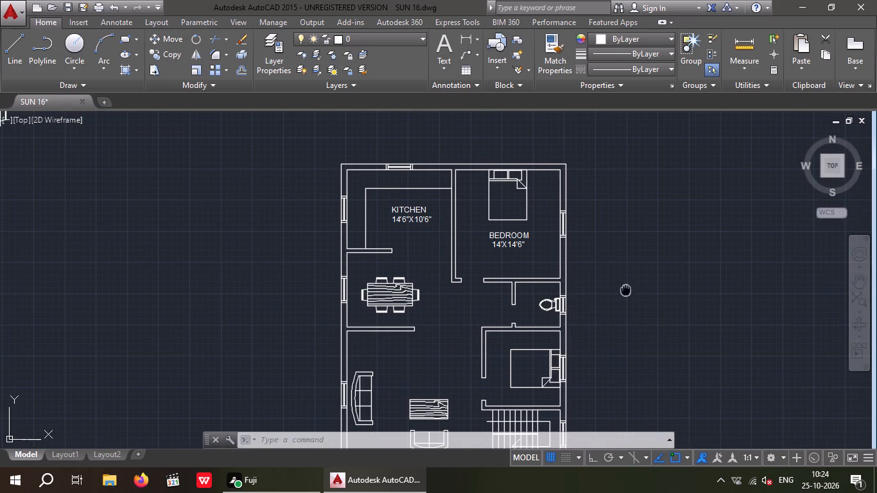
middle_drag(624, 288, 573, 242)
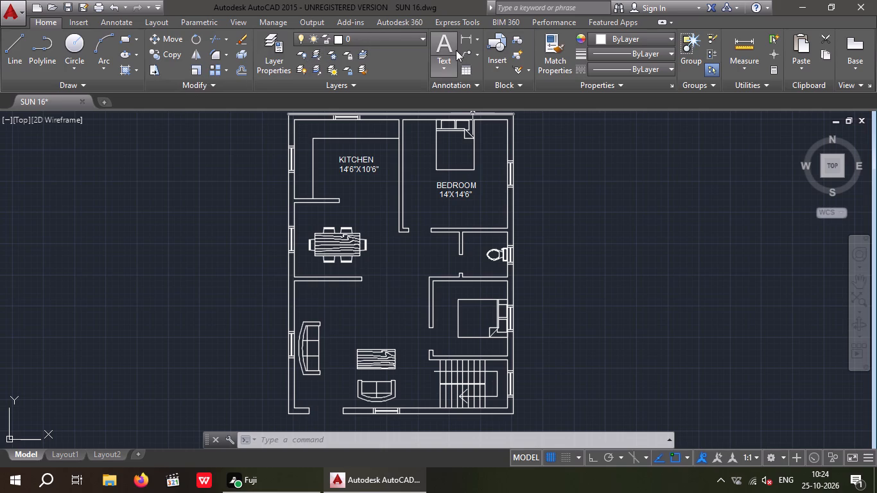
click(466, 40)
scroll(460, 249, up, 3)
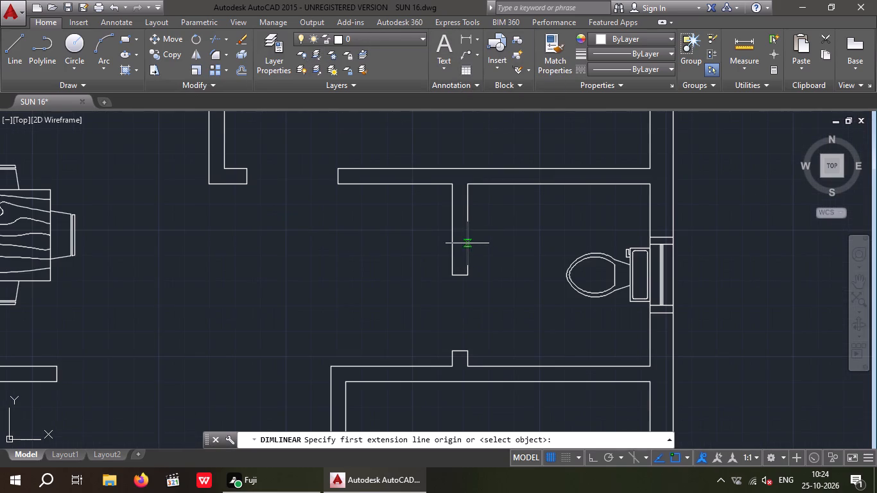
drag(469, 184, 484, 184)
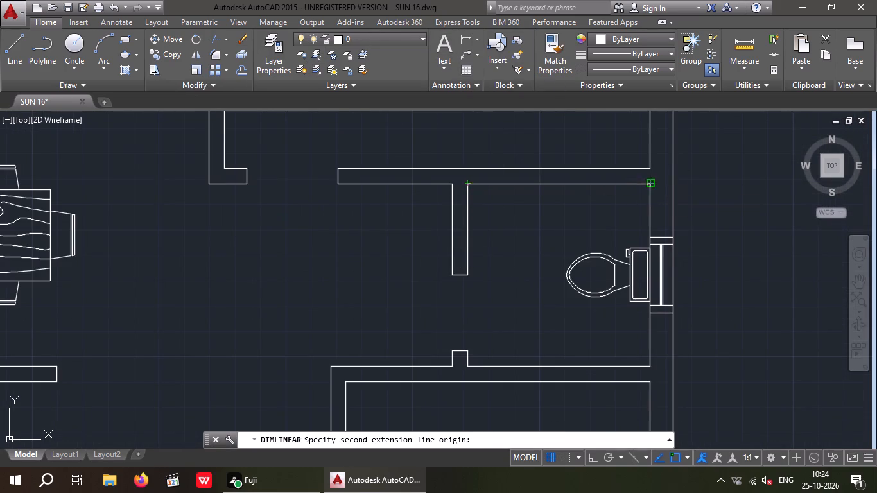
click(652, 183)
scroll(602, 219, up, 3)
key(space)
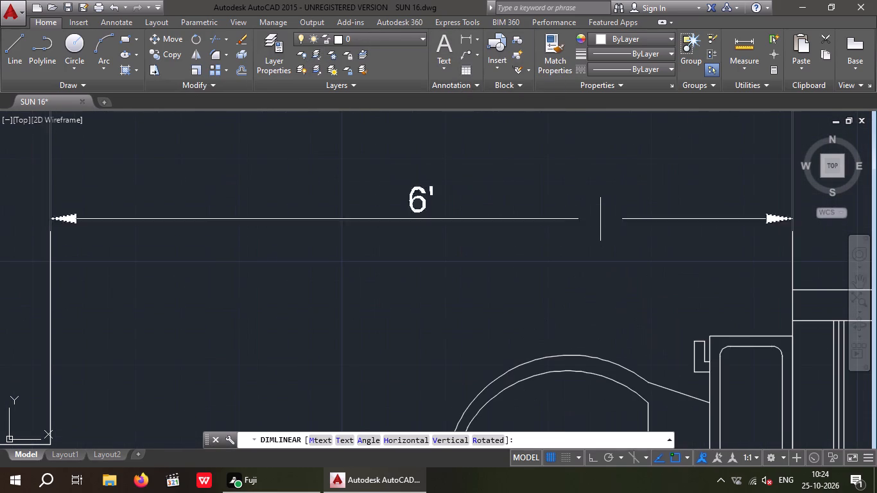
Measure the toilet room's inner depth between its two horizontal walls with a linear dimension, without placing it.
scroll(572, 206, down, 4)
key(space)
click(494, 186)
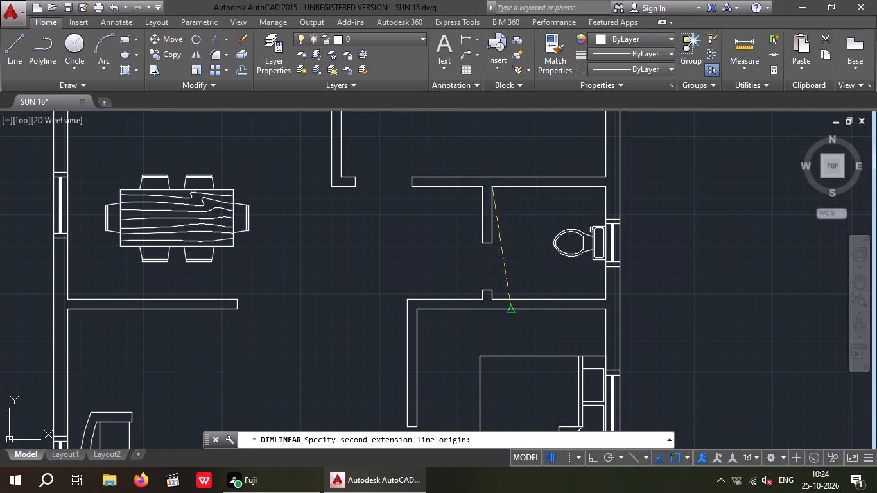
scroll(493, 311, up, 2)
click(489, 286)
middle_drag(525, 254, 489, 374)
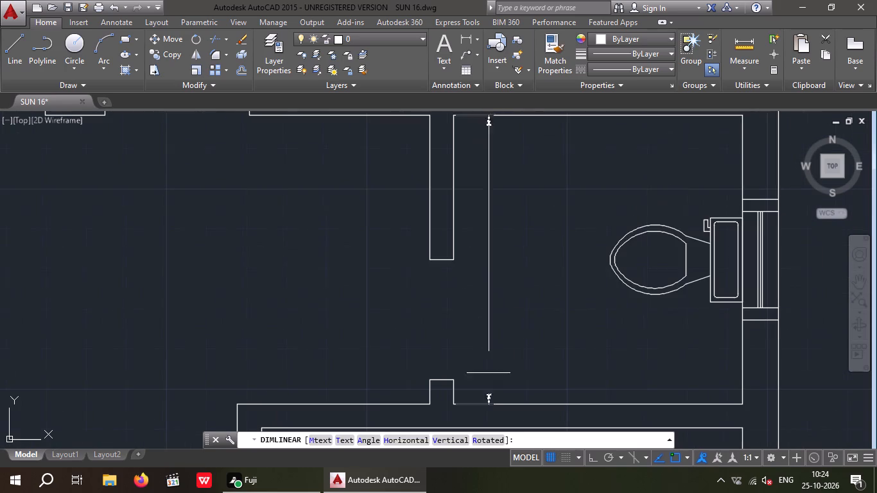
scroll(489, 257, up, 1)
key(Escape)
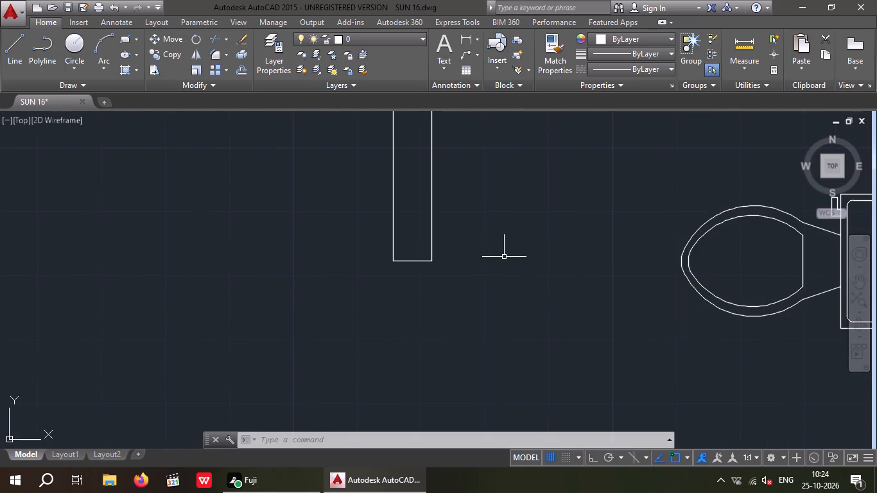
key(Escape)
Open a multiline text box starting inside the toilet room and set its text height to 7".
scroll(509, 252, down, 1)
middle_drag(502, 255, 378, 279)
scroll(382, 266, down, 2)
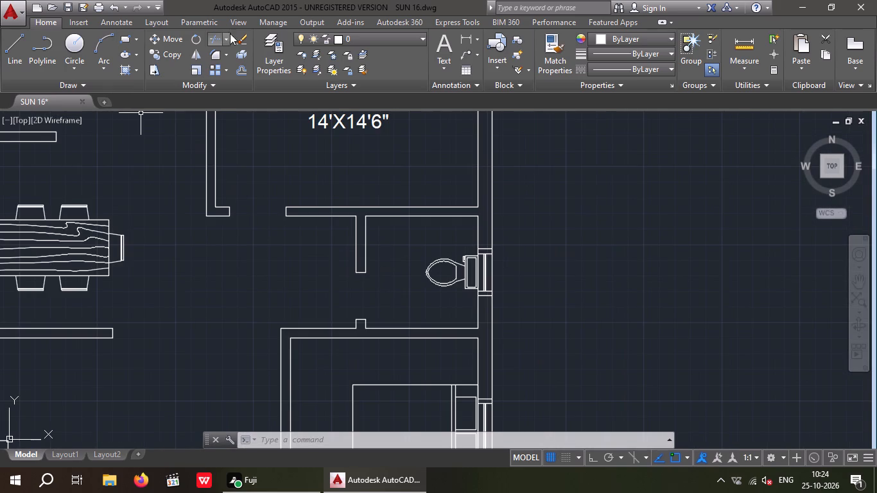
click(442, 47)
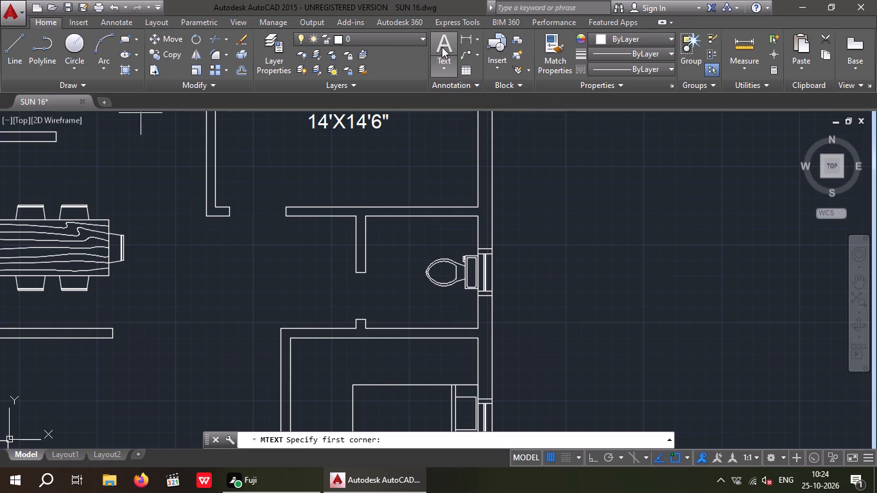
drag(376, 234, 386, 251)
click(825, 299)
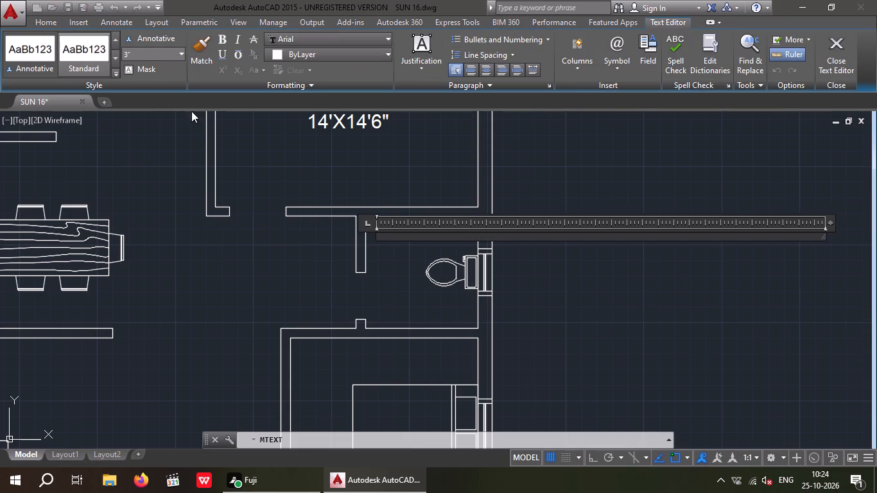
click(153, 58)
key(9)
key(shift+quotedbl)
key(BackSpace)
key(BackSpace)
key(7)
key(shift+quotedbl)
key(Return)
Enter TOILET with 6'X6' on the second line, indent the size by two spaces, and finish the text.
text(TOILET)
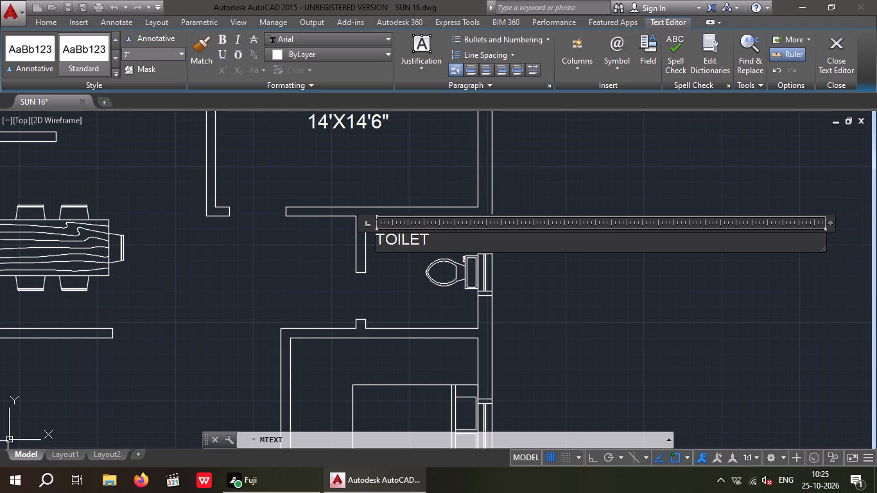
key(Return)
text(6'6')
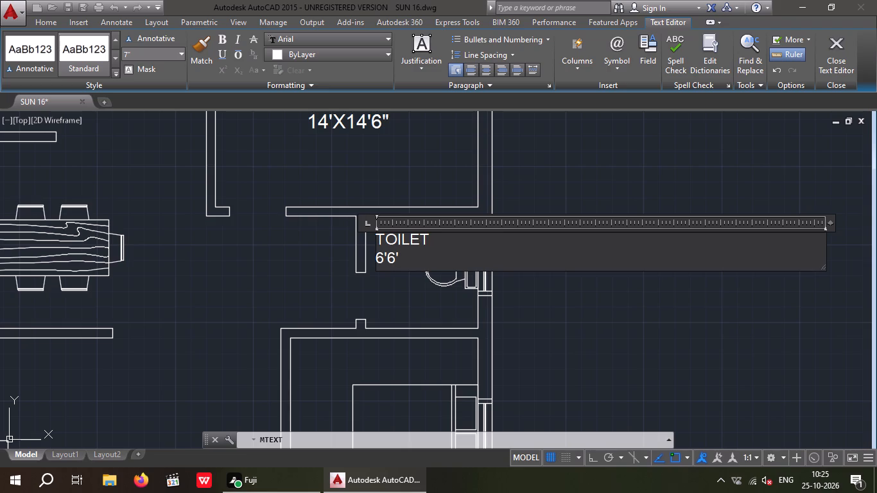
key(Left)
key(Left)
key(x)
key(Left)
key(Left)
key(Left)
key(space)
key(space)
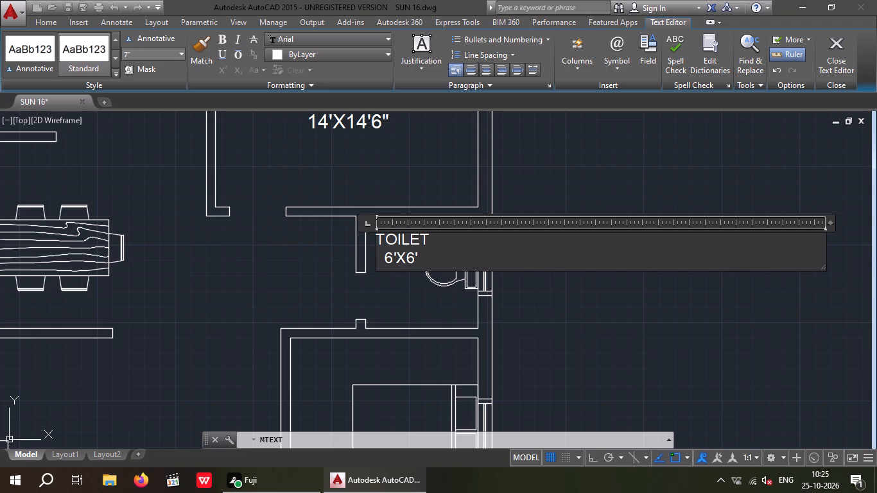
click(274, 286)
Move the TOILET label down so it sits between the partition wall and the toilet bowl.
scroll(401, 265, up, 3)
drag(408, 288, 354, 206)
click(350, 159)
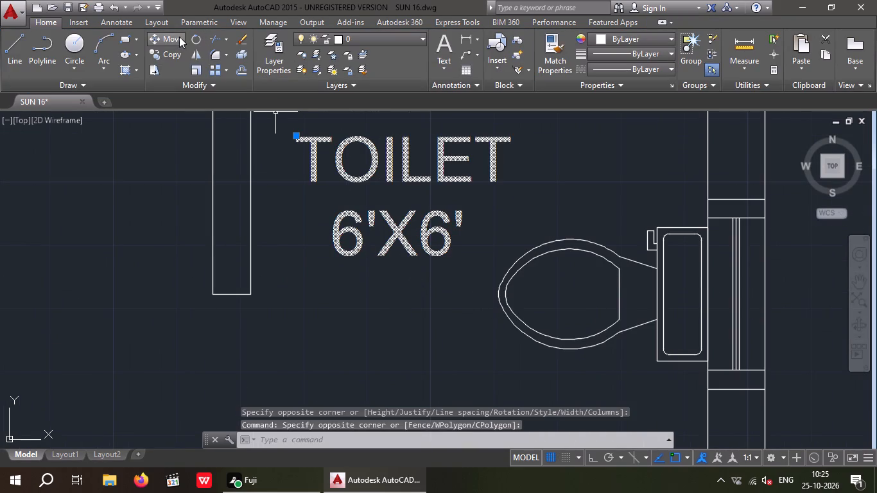
click(179, 37)
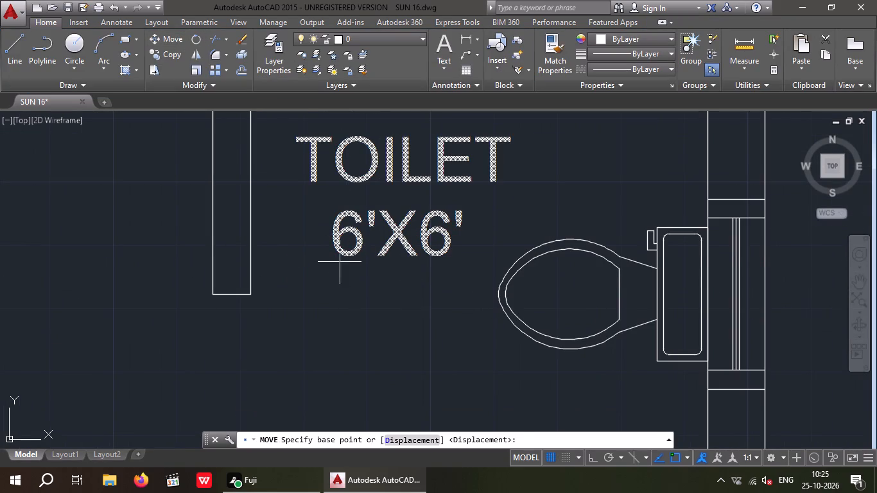
click(339, 262)
scroll(330, 262, down, 2)
scroll(335, 315, up, 2)
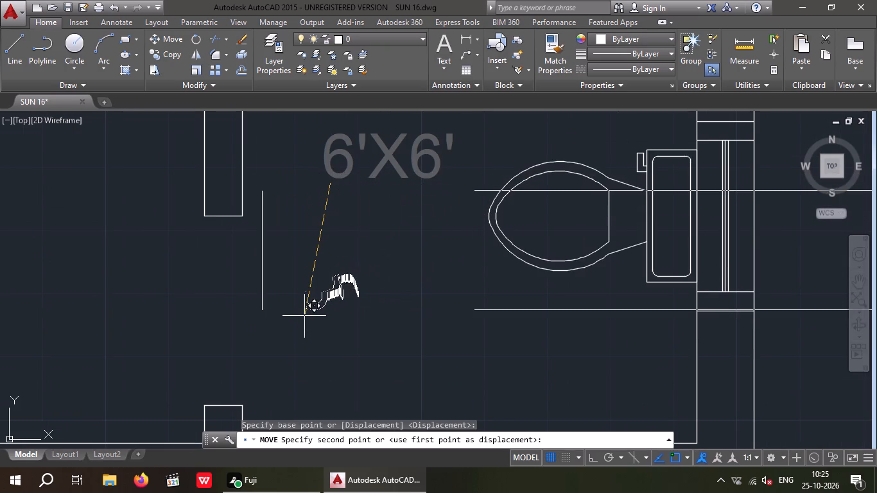
click(304, 316)
Move the TOILET 6'X6' label up so it sits beside the partition wall in the toilet room's upper part.
scroll(320, 295, down, 3)
middle_drag(322, 295, 405, 264)
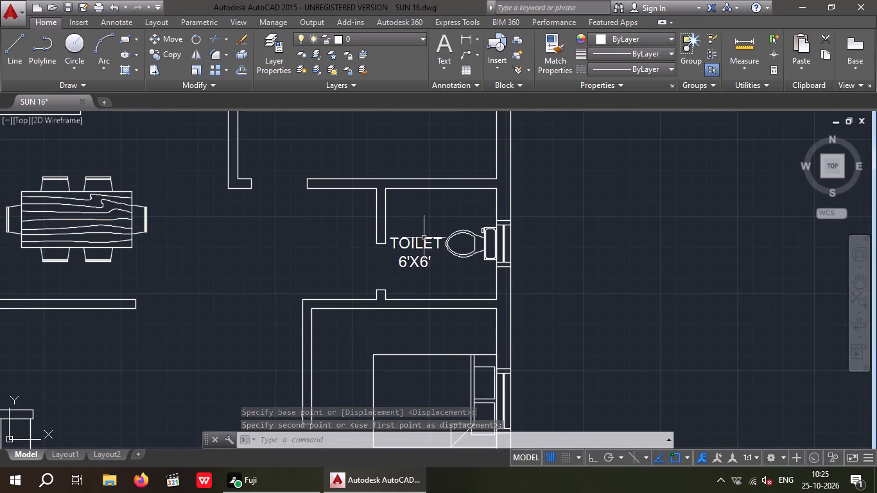
scroll(398, 270, up, 2)
drag(428, 273, 407, 245)
click(403, 221)
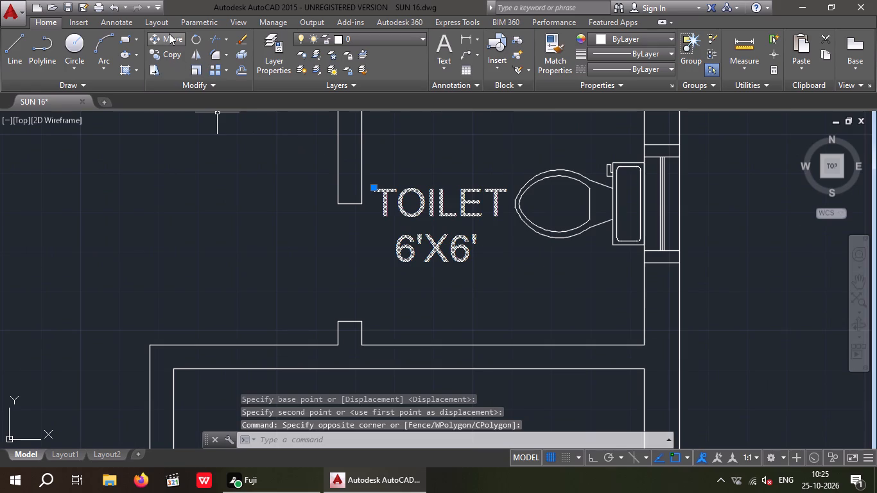
click(169, 33)
drag(412, 268, 415, 257)
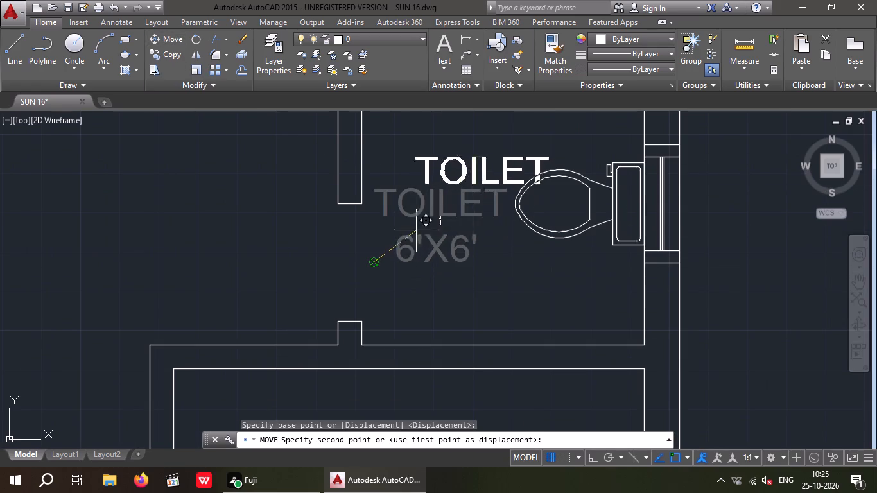
middle_drag(399, 246, 389, 286)
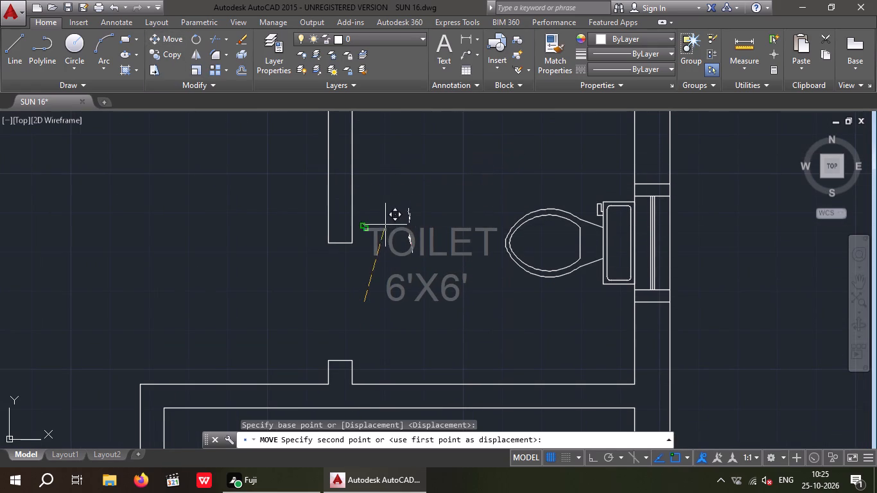
click(385, 225)
Measure the dining area's inner depth between the kitchen partition and the wall below with a linear dimension, without placing it.
scroll(399, 229, down, 2)
middle_drag(404, 243, 424, 268)
middle_drag(409, 276, 494, 251)
scroll(492, 246, up, 1)
scroll(473, 232, down, 3)
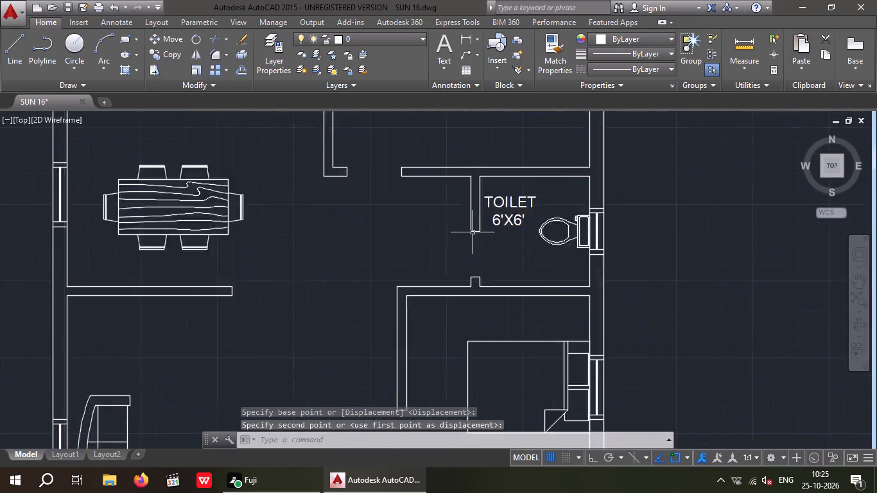
middle_drag(468, 282, 451, 255)
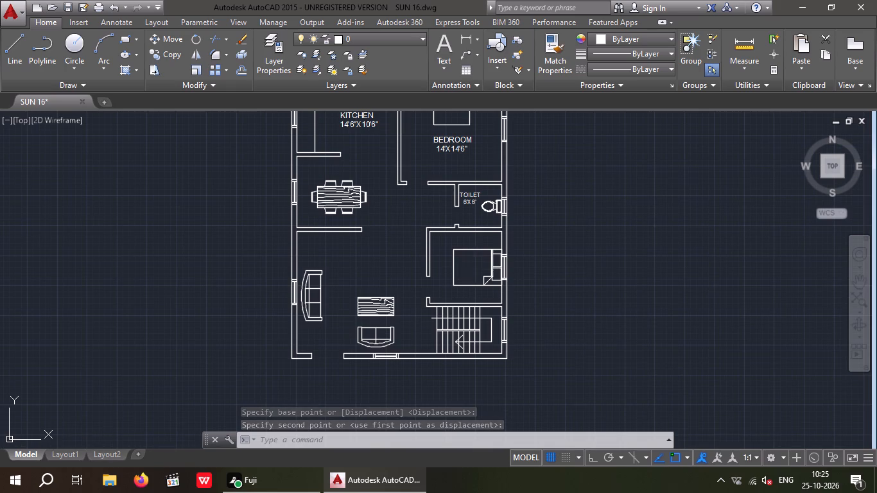
middle_drag(435, 230, 447, 299)
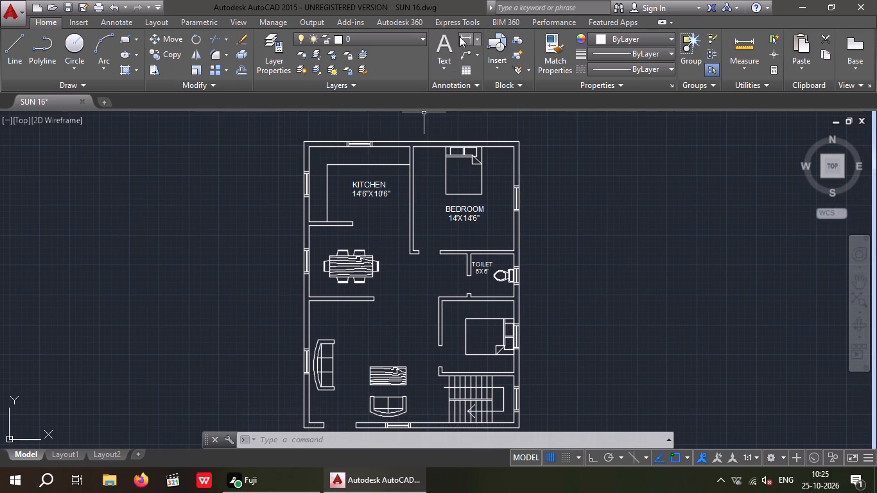
click(462, 41)
scroll(318, 235, up, 2)
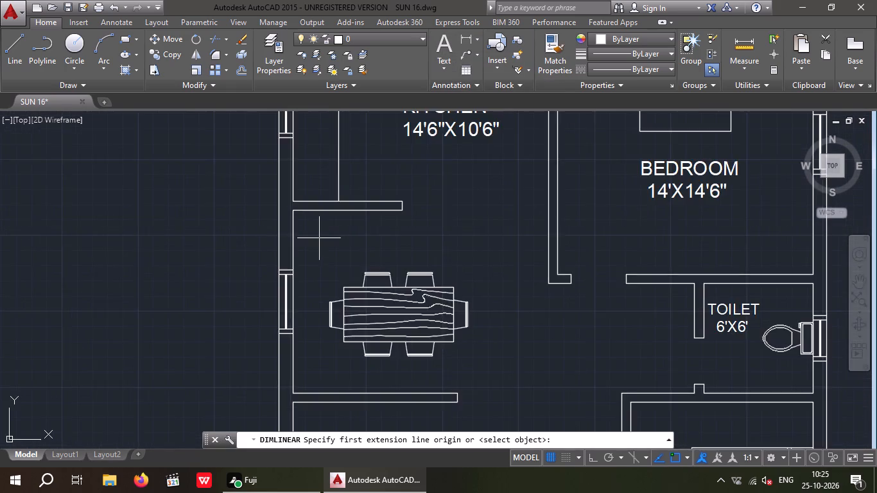
scroll(319, 238, down, 3)
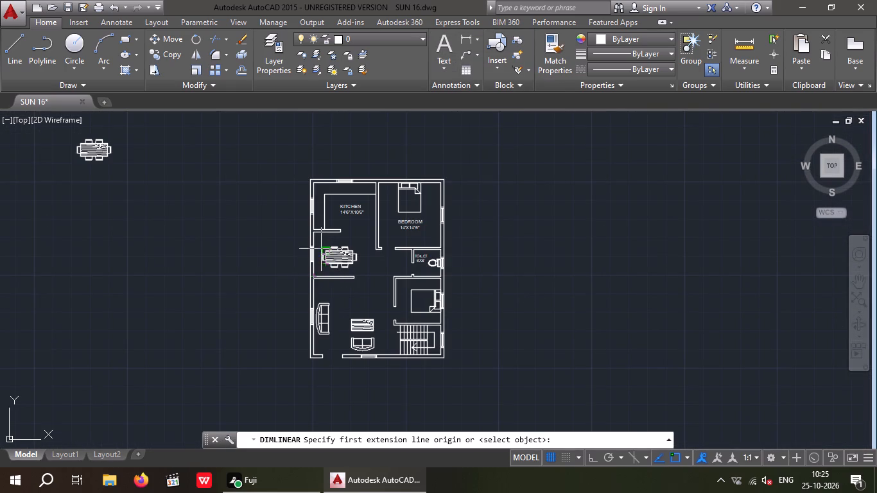
scroll(315, 236, up, 4)
click(304, 192)
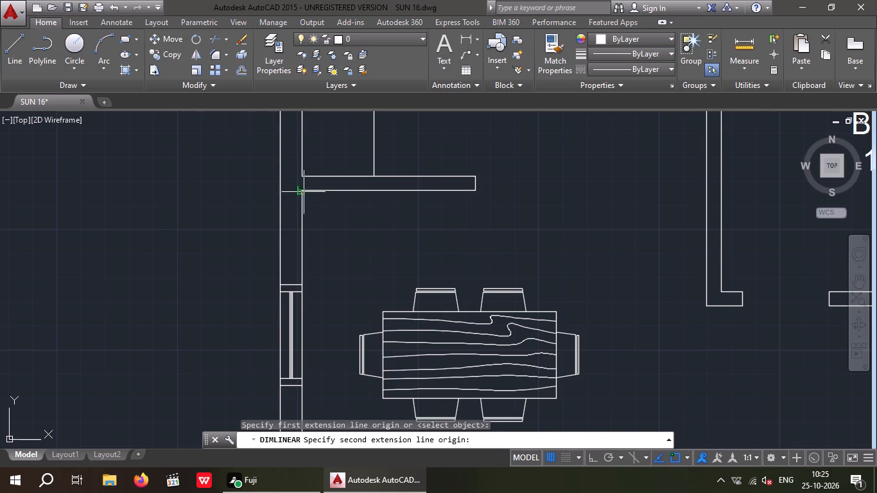
scroll(702, 195, down, 1)
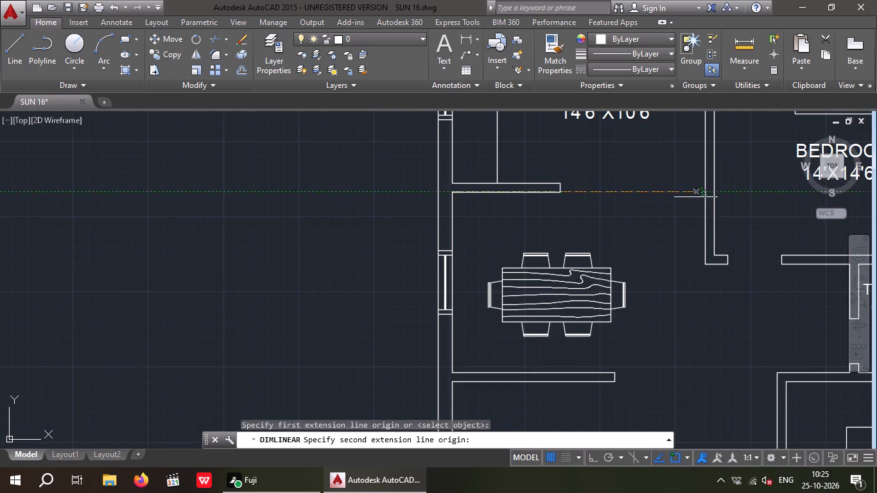
middle_drag(697, 221, 703, 252)
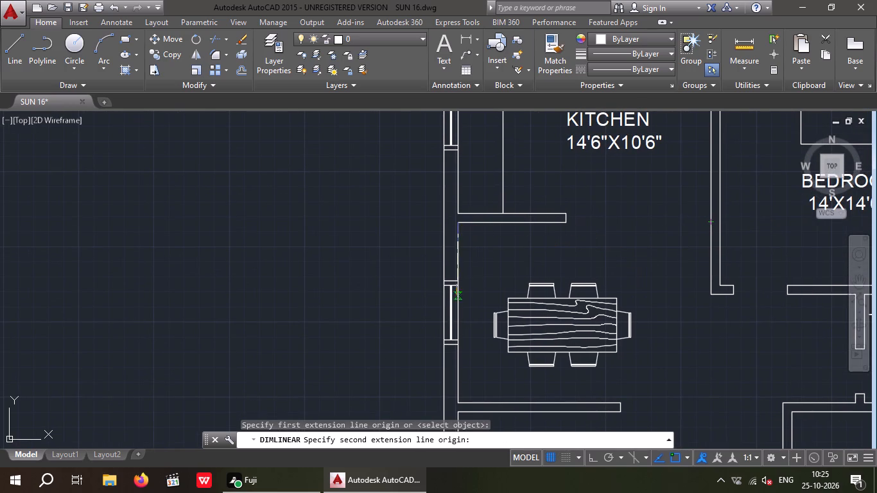
scroll(455, 399, up, 3)
middle_drag(462, 379, 458, 254)
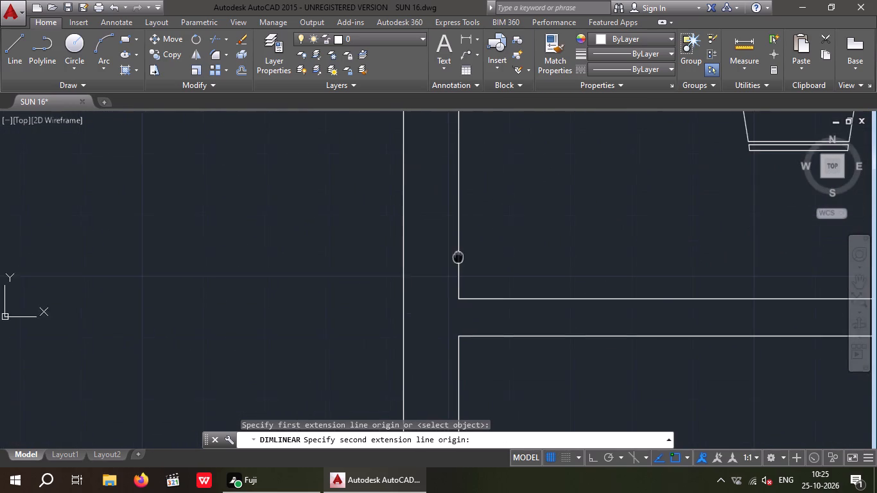
middle_drag(458, 254, 458, 253)
click(458, 299)
middle_drag(490, 263, 464, 374)
scroll(482, 307, down, 1)
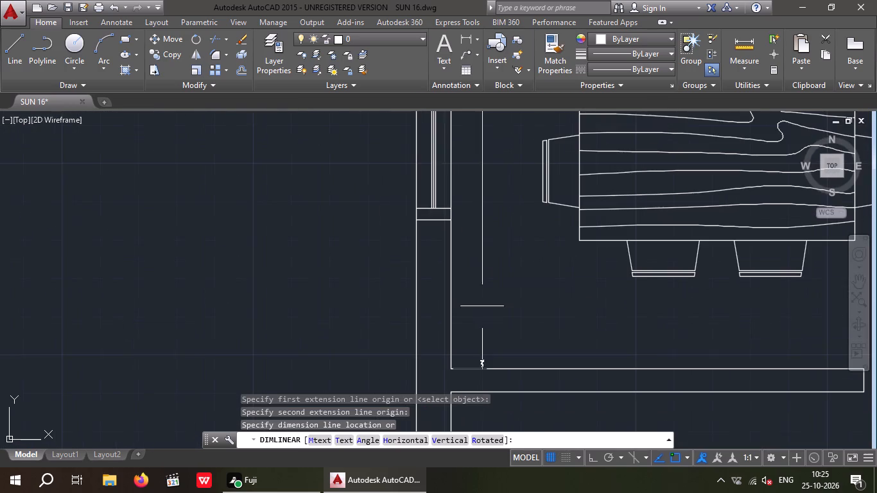
middle_drag(492, 228, 453, 307)
key(Escape)
key(Escape)
Open the Dining Set - 36 x 72 in. block from the dining area in the Block Editor.
scroll(467, 263, down, 3)
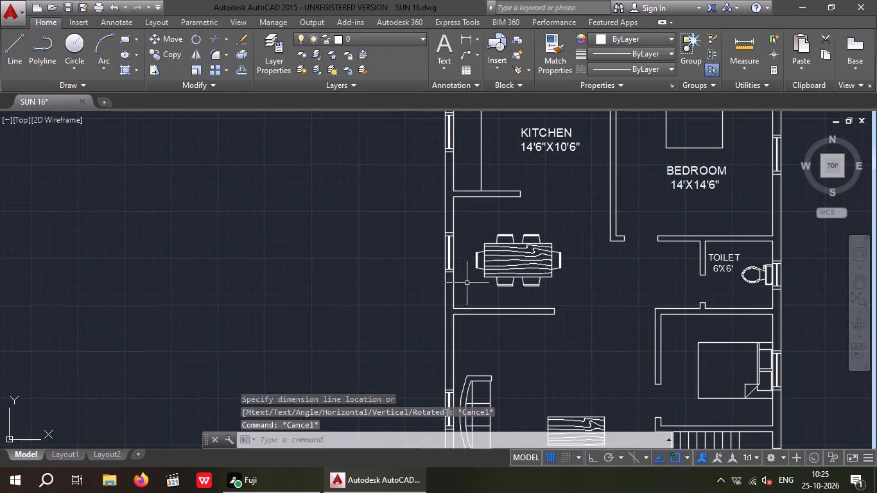
middle_drag(490, 302, 397, 300)
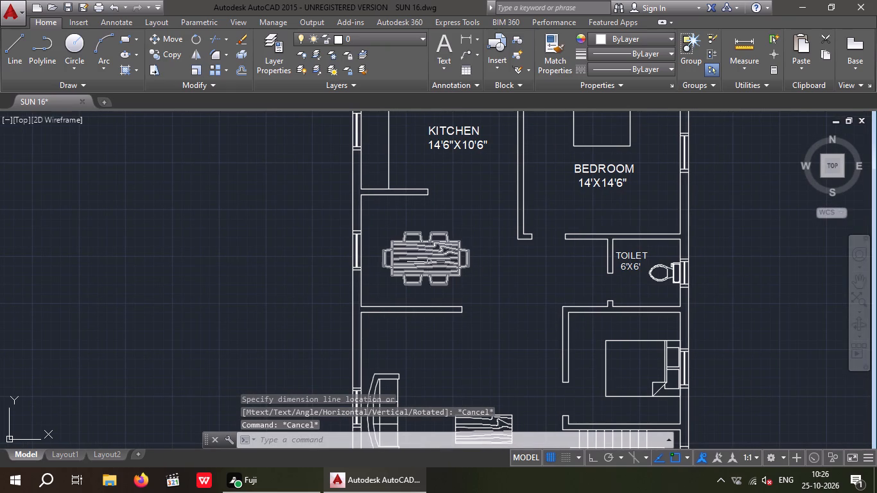
double_click(431, 265)
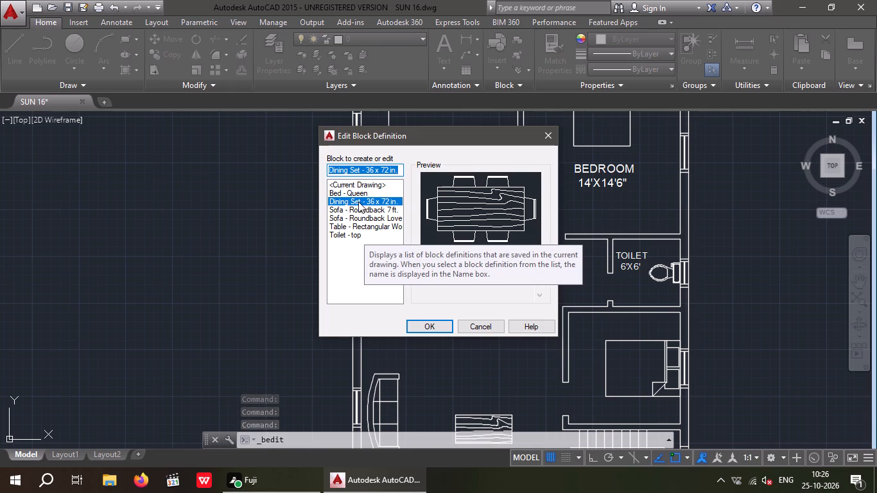
click(430, 162)
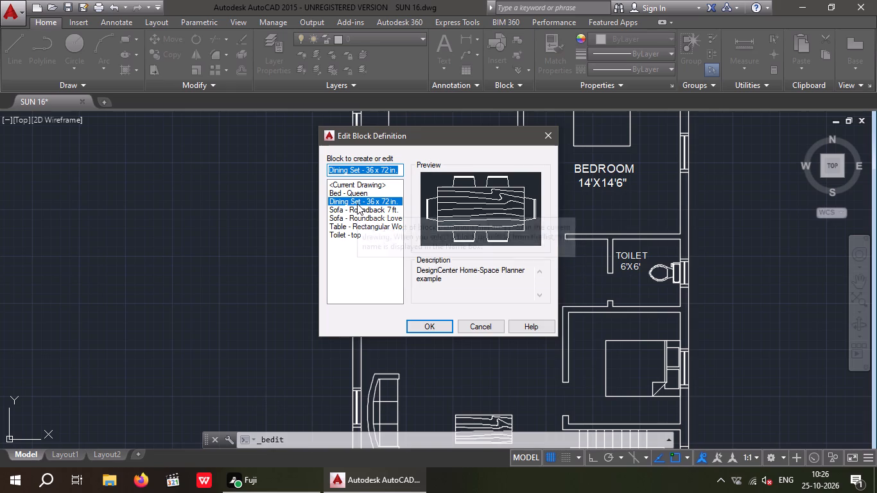
right_click(357, 202)
right_click(357, 202)
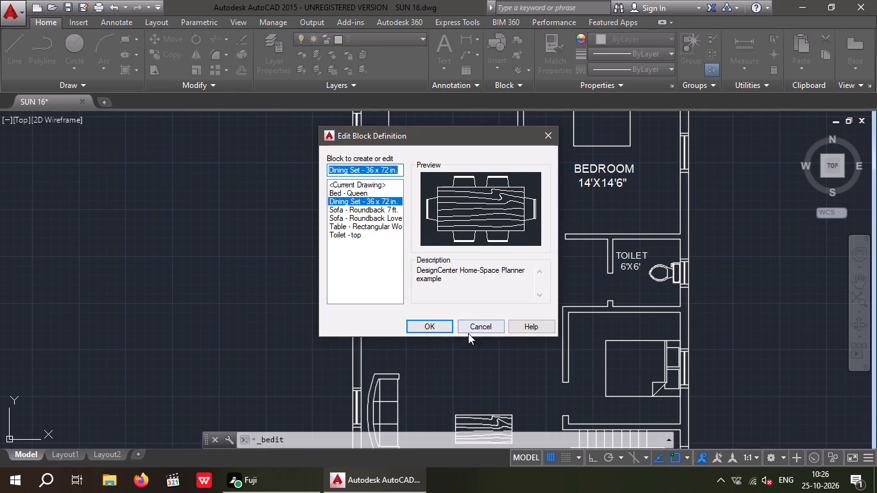
click(444, 323)
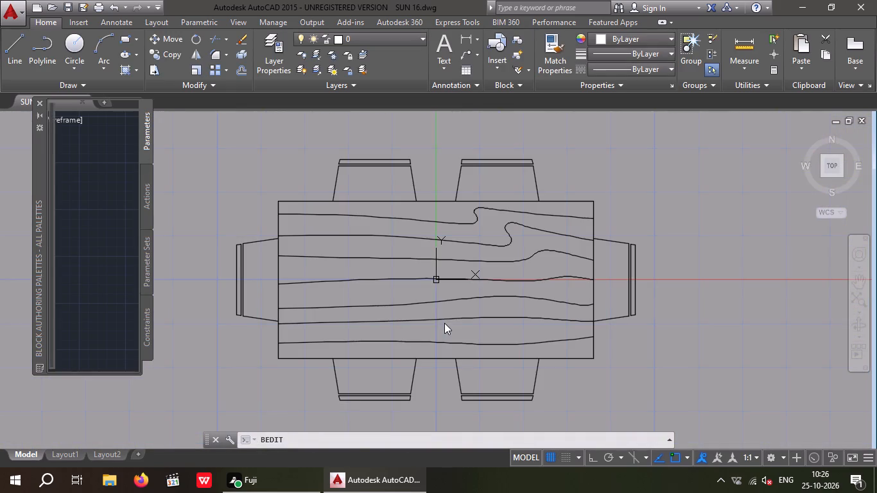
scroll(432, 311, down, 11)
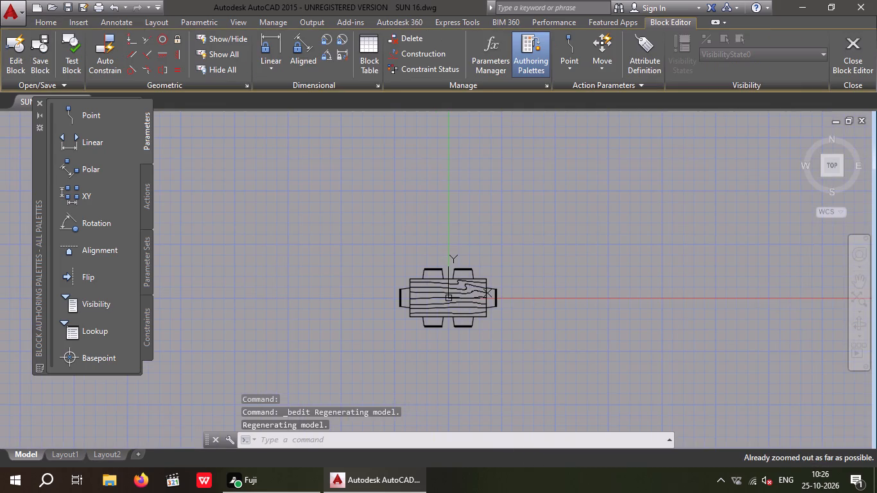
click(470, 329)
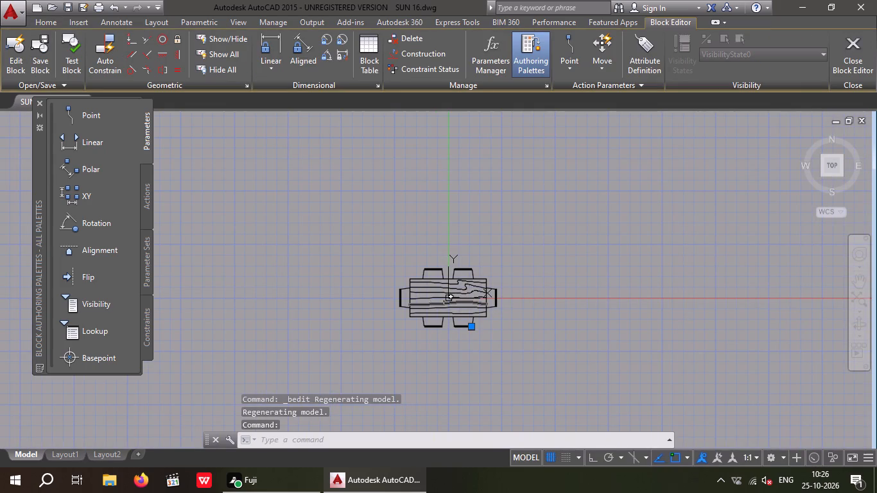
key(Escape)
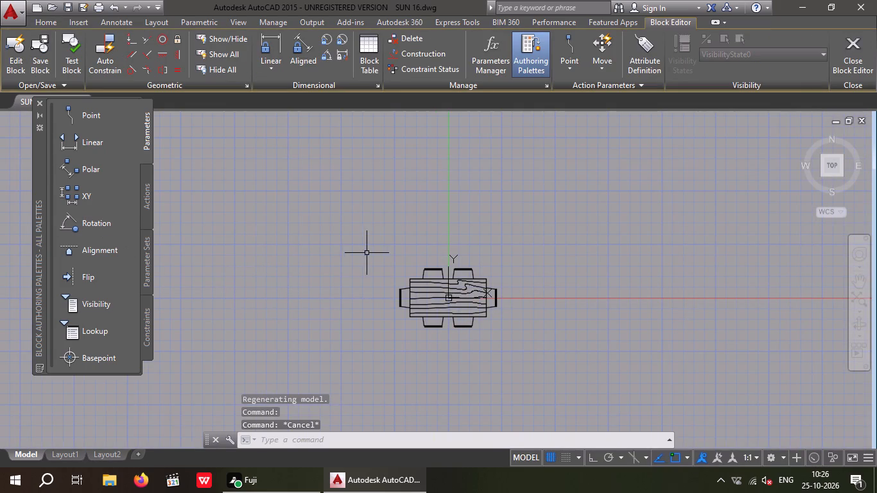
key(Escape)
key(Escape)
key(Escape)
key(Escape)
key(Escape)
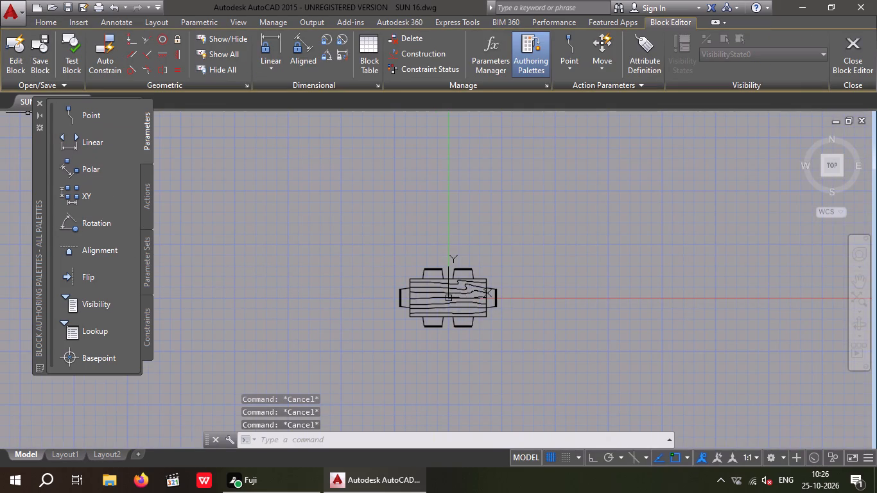
Close the Block Authoring Palettes.
click(40, 103)
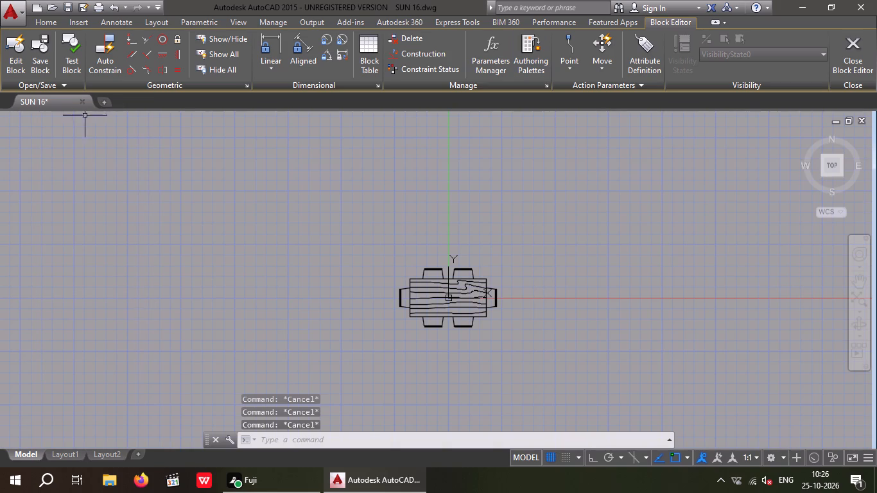
drag(202, 205, 207, 212)
scroll(220, 216, down, 9)
click(297, 303)
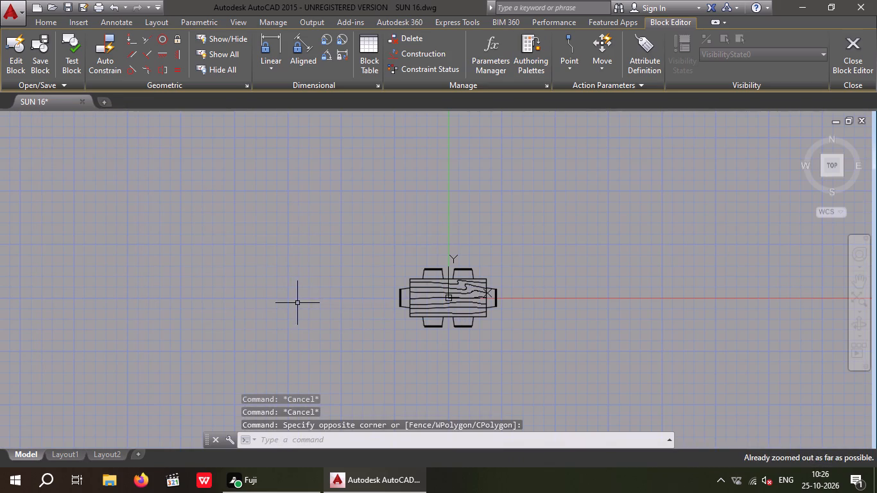
key(Escape)
key(Escape)
Hide the Command Line window.
click(215, 442)
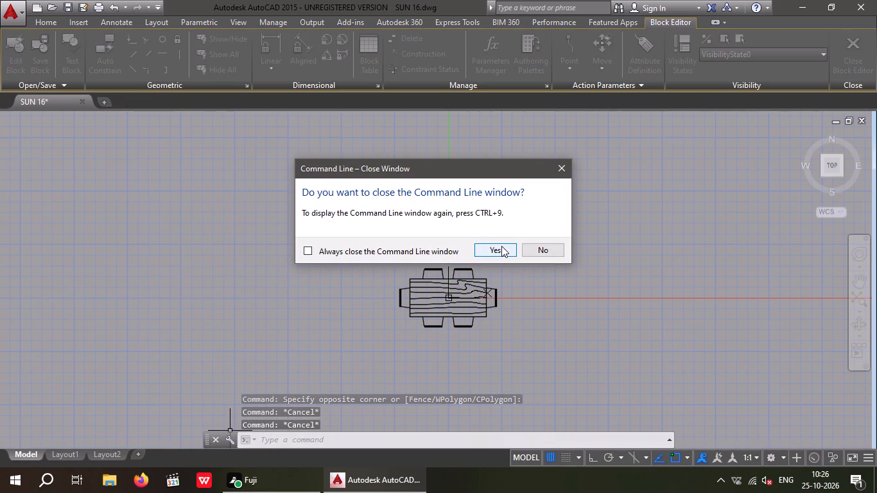
key(Escape)
key(Escape)
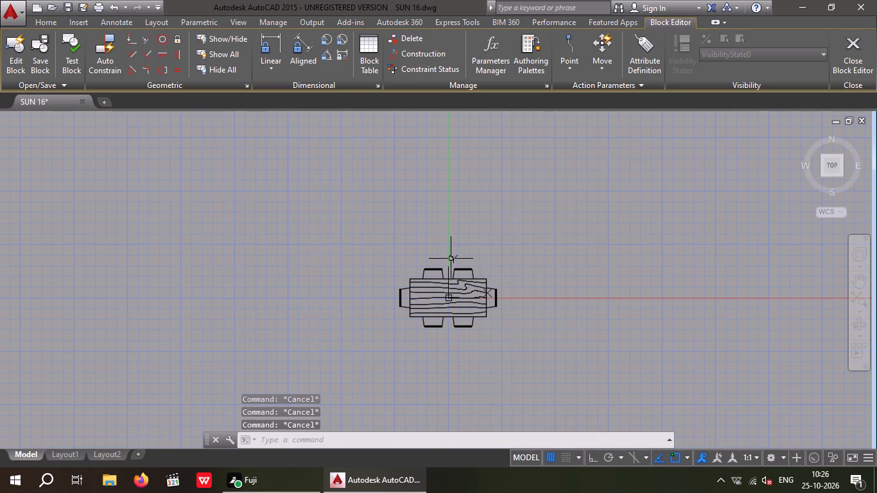
key(ctrl+9)
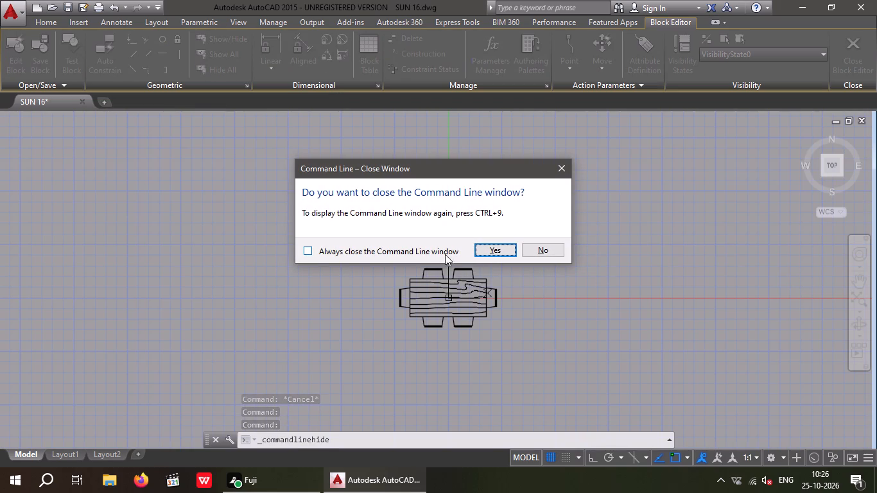
click(486, 249)
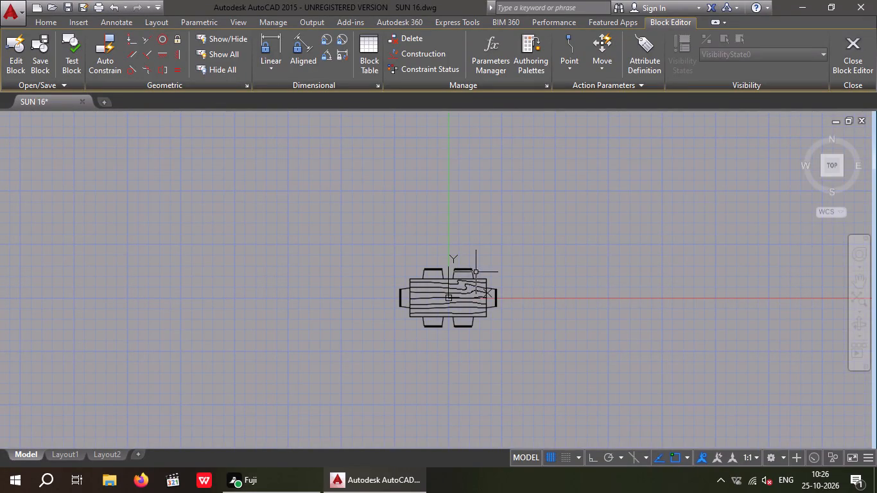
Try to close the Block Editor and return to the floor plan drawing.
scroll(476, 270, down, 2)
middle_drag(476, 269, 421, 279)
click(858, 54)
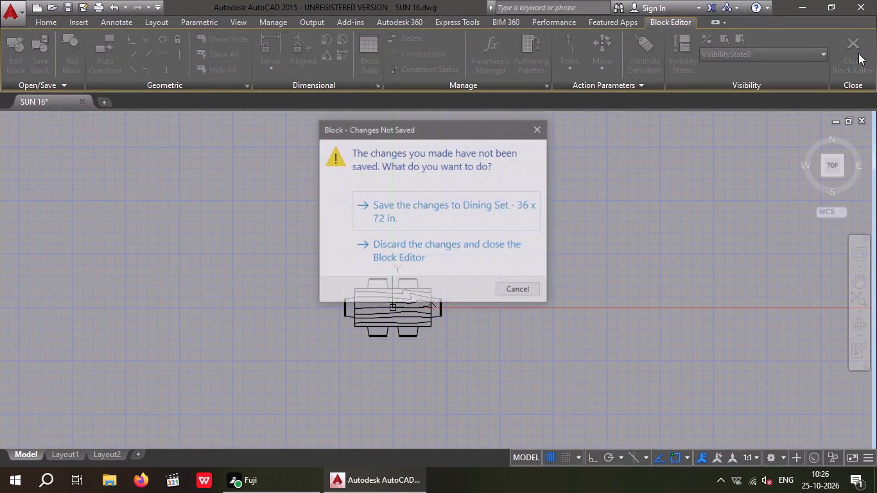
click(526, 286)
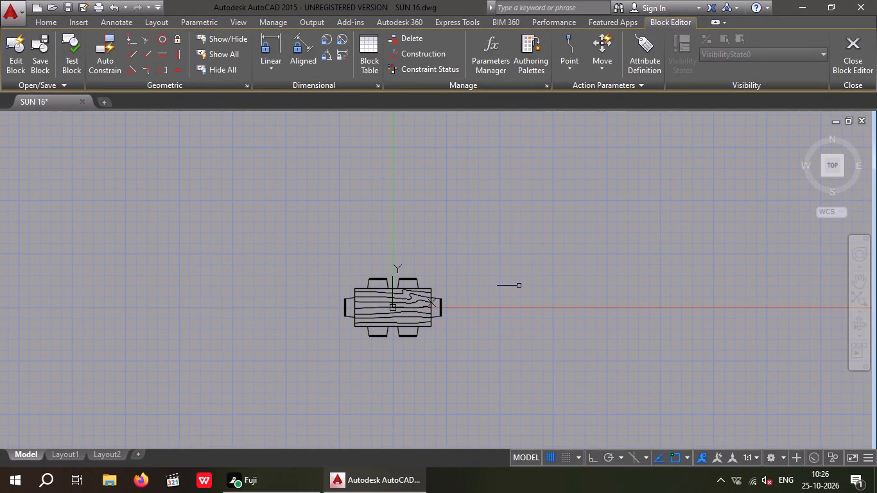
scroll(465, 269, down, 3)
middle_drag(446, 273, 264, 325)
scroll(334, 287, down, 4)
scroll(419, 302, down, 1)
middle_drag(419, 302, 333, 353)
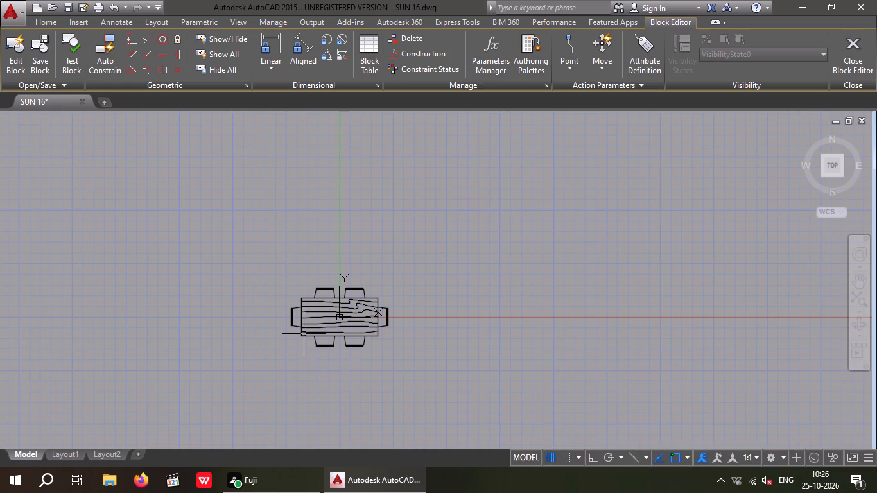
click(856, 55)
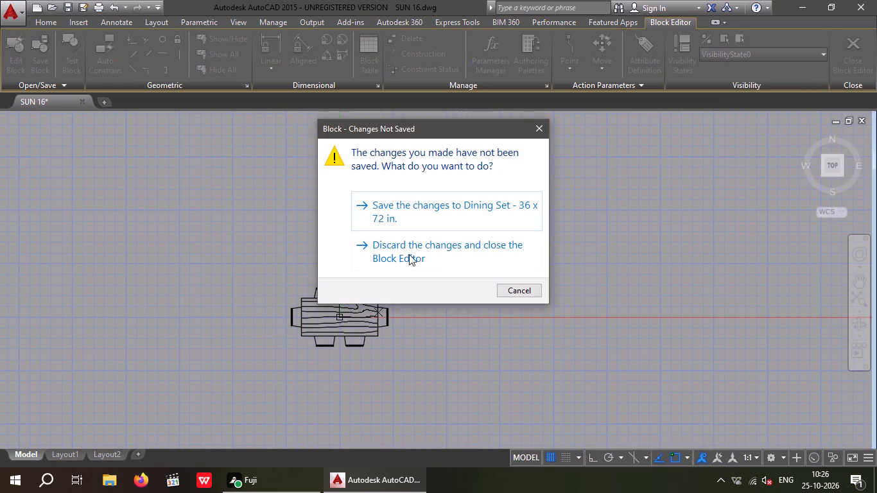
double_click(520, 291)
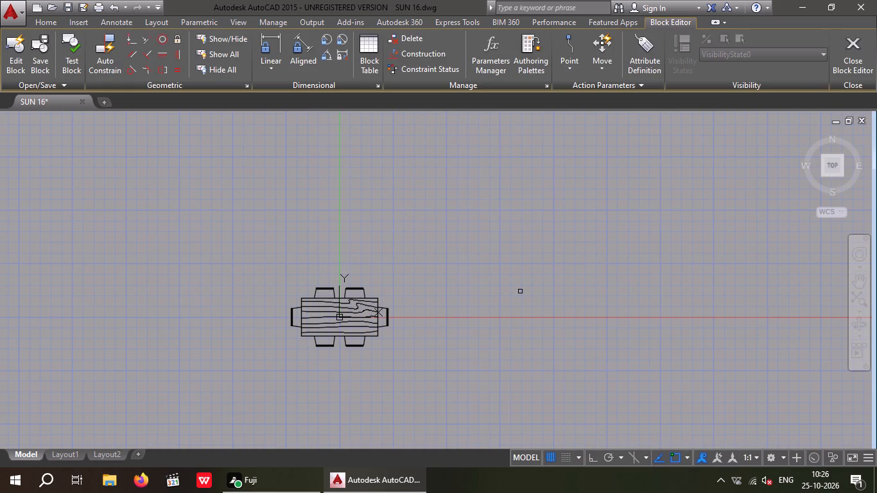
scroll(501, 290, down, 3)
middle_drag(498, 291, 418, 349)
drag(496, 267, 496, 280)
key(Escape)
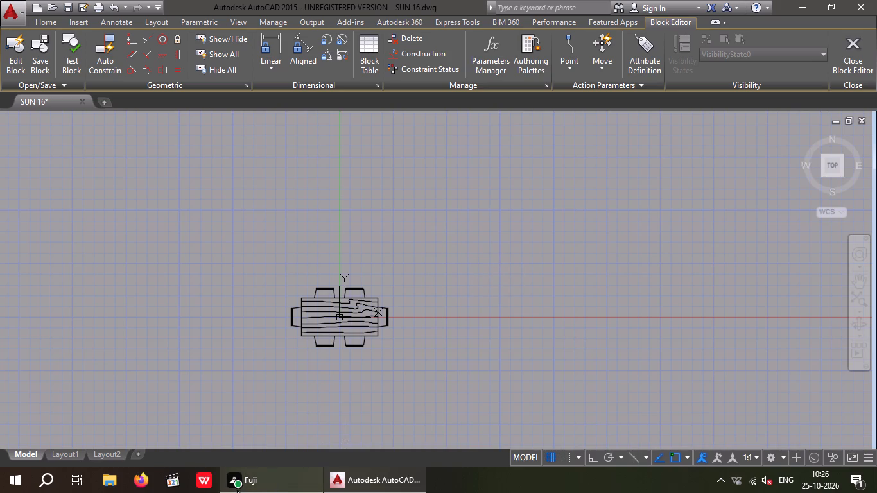
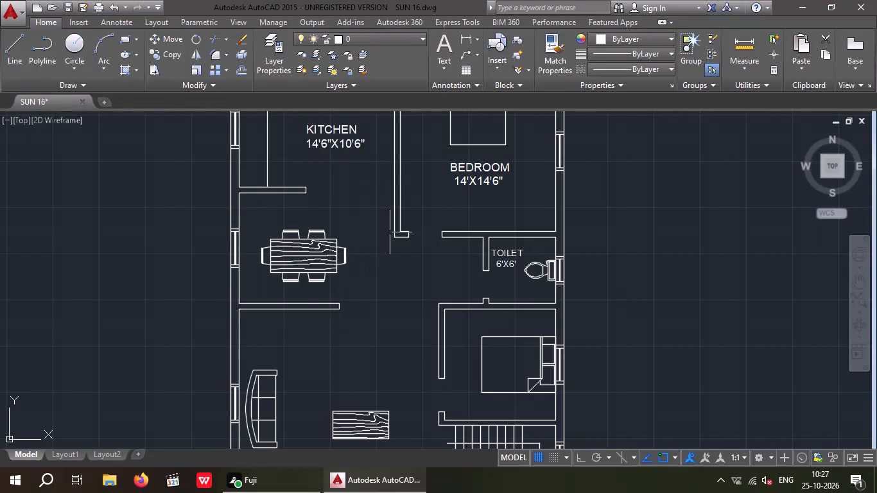
Start multiline text above the dining table with an 8" text height and enter DINNING as the first line.
click(446, 40)
scroll(281, 207, up, 2)
drag(245, 193, 254, 212)
middle_drag(458, 232, 348, 269)
scroll(360, 255, down, 2)
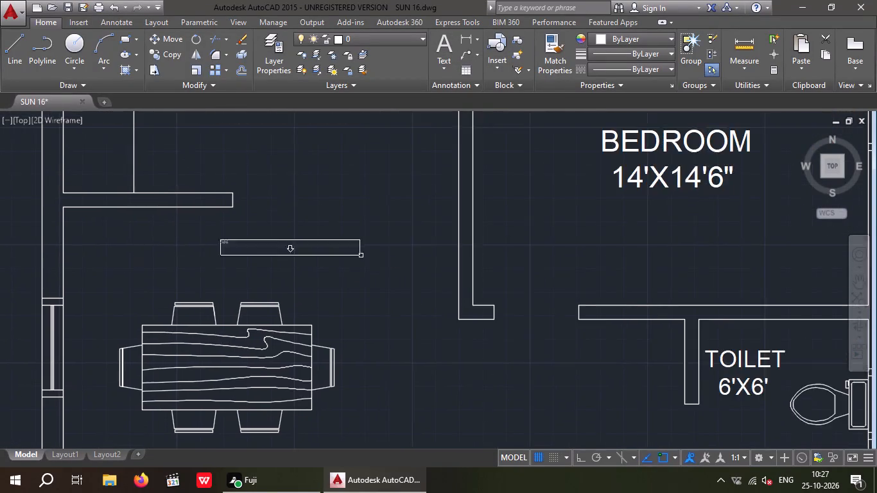
scroll(362, 257, down, 1)
click(630, 274)
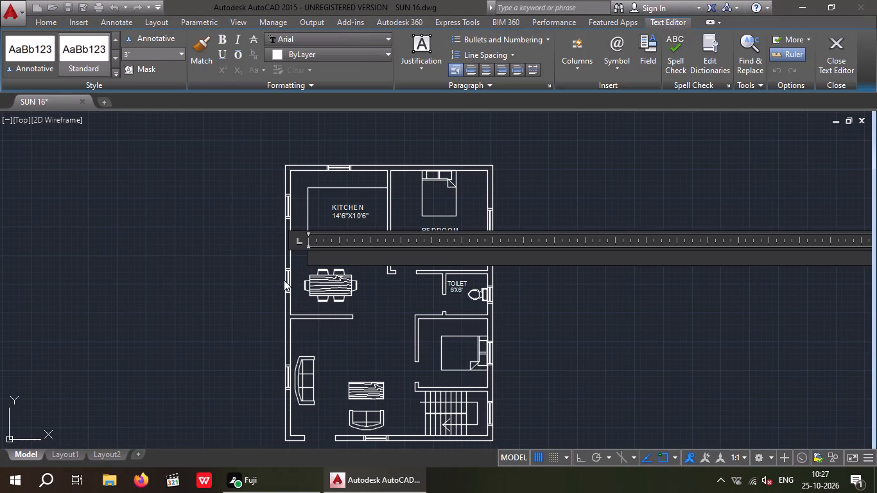
click(137, 56)
key(8)
key(shift+quotedbl)
key(Return)
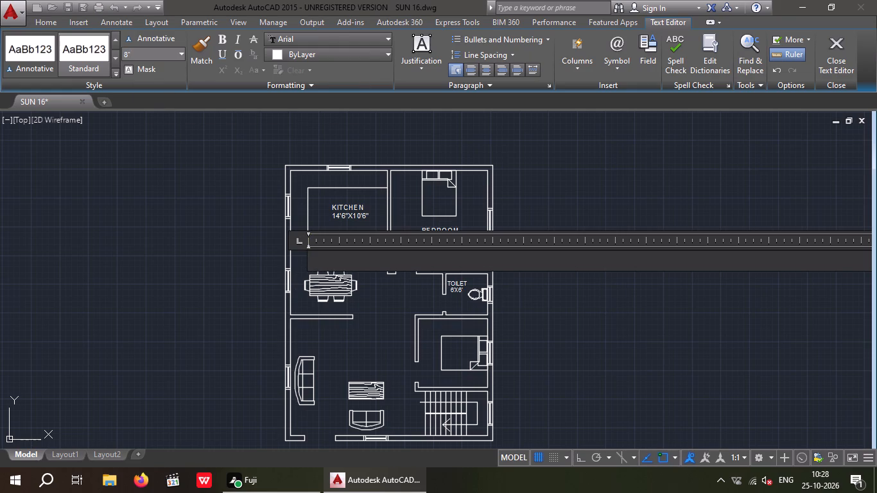
text(DINNIN)
key(g)
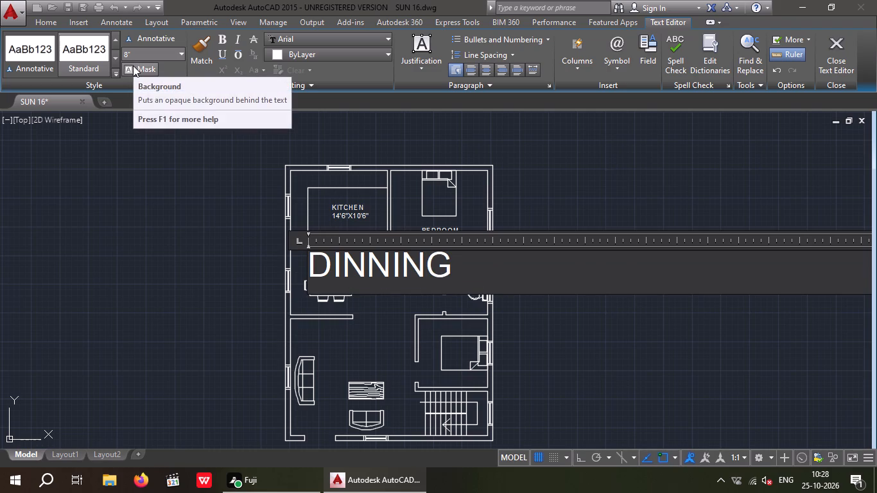
key(Return)
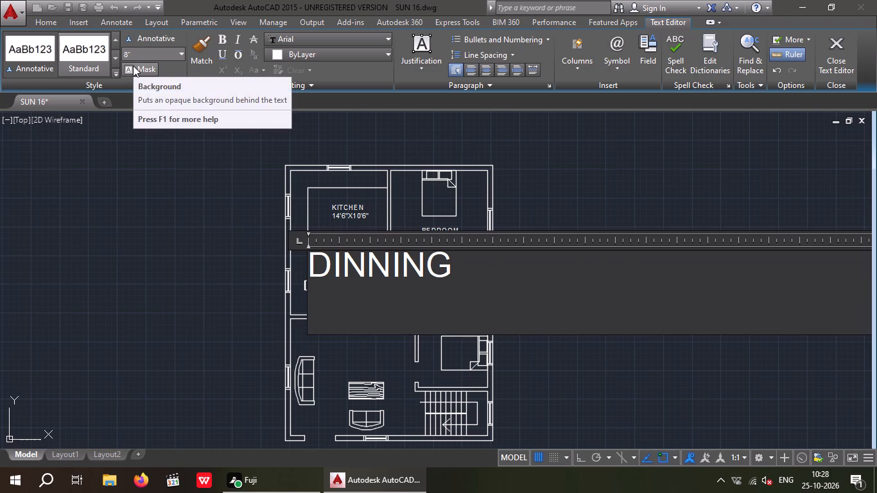
Add the size 14'6"X10' as the dining label's second line and finish the text.
text(14)
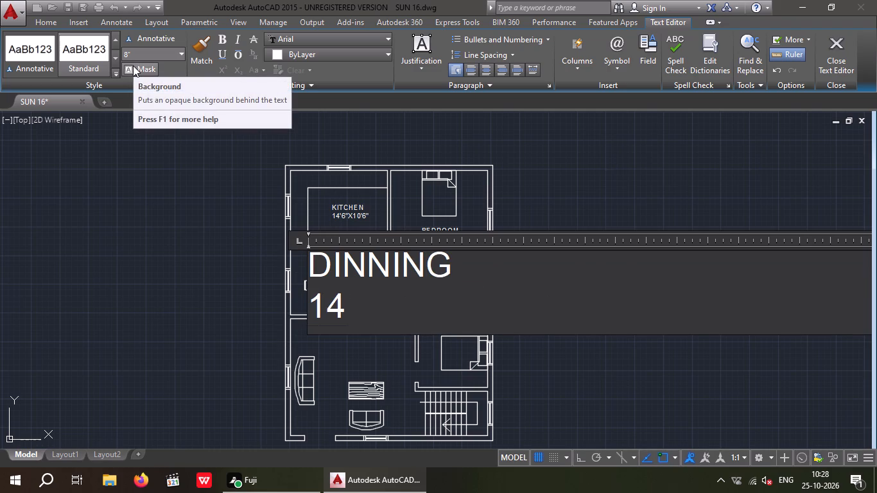
text('6)
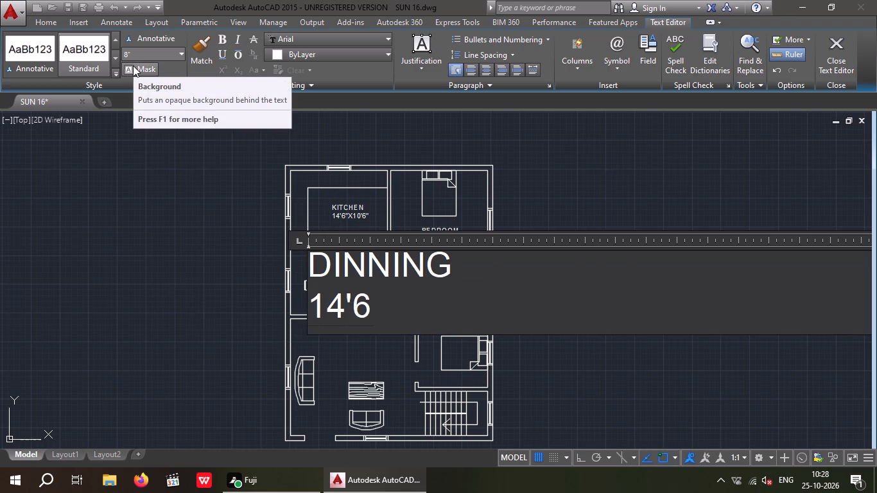
key(shift+quotedbl)
text(10')
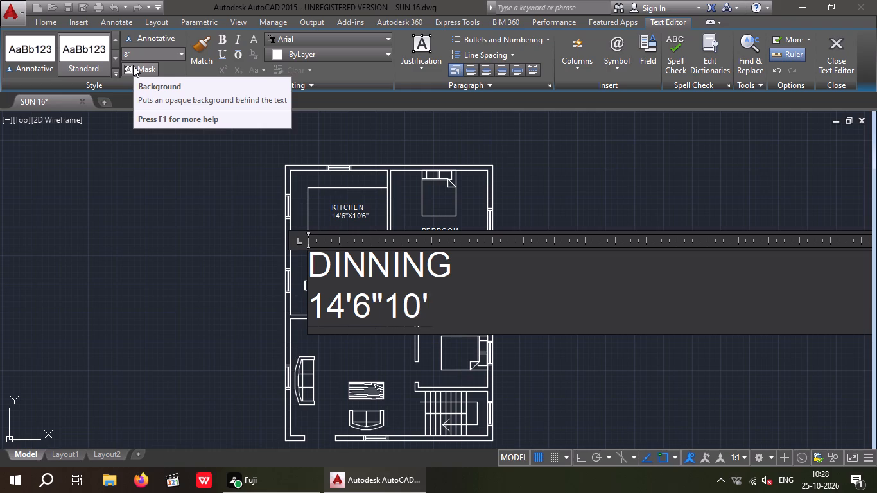
key(Left)
key(Left)
key(Left)
key(c)
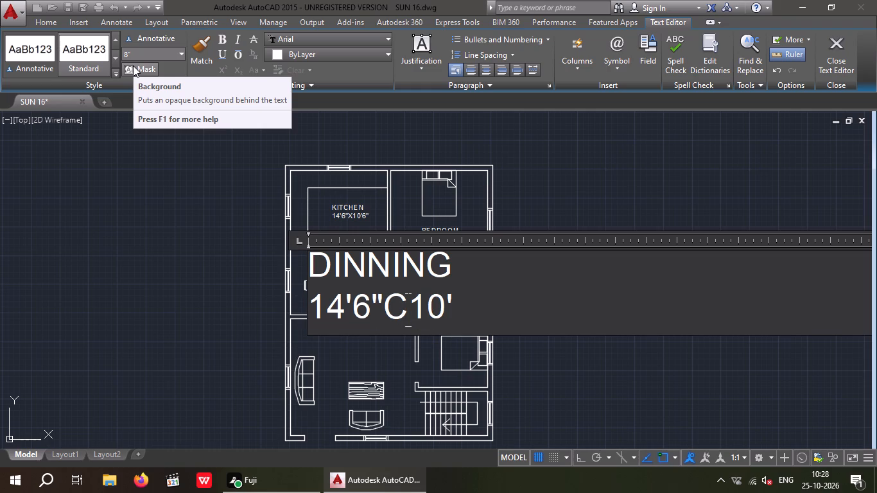
key(BackSpace)
text(CX)
key(BackSpace)
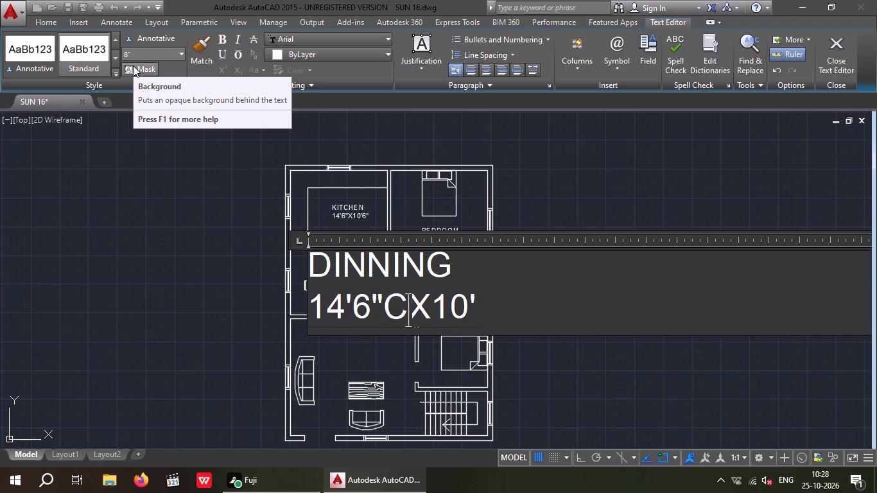
key(BackSpace)
key(x)
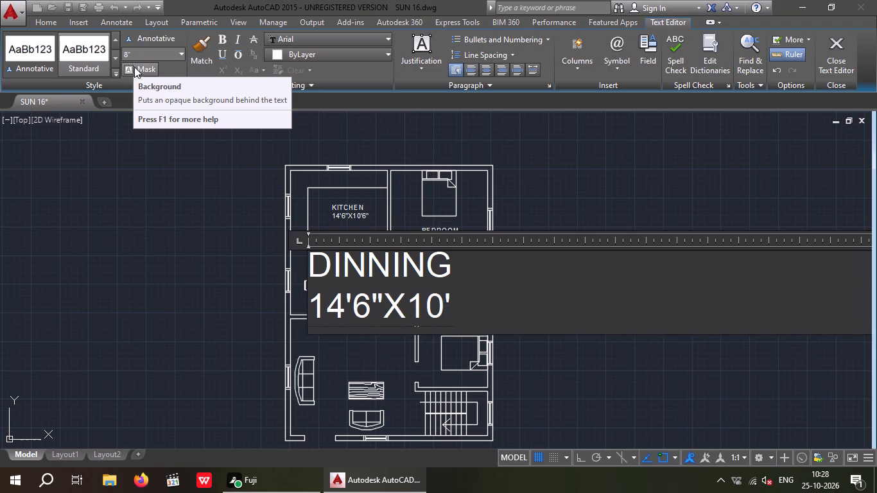
click(627, 184)
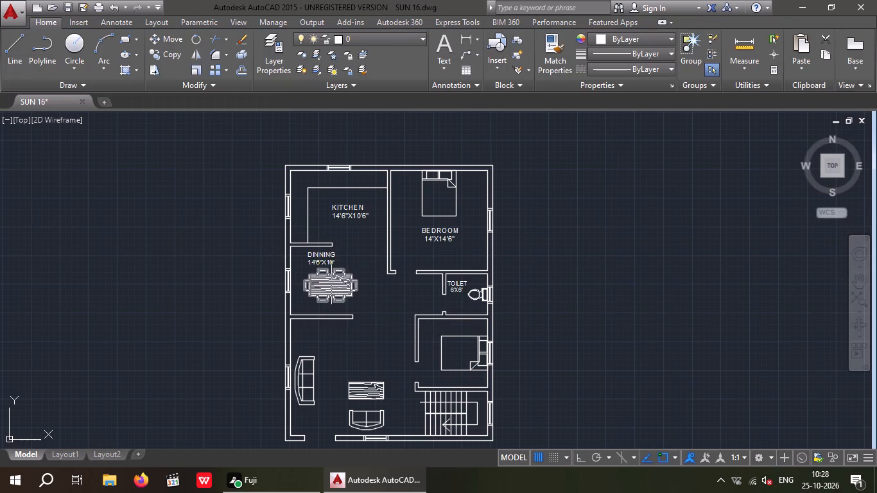
Move the DINNING 14'6"X10' label to the open floor just right of the dining table.
scroll(308, 265, up, 5)
drag(352, 272, 308, 246)
click(290, 202)
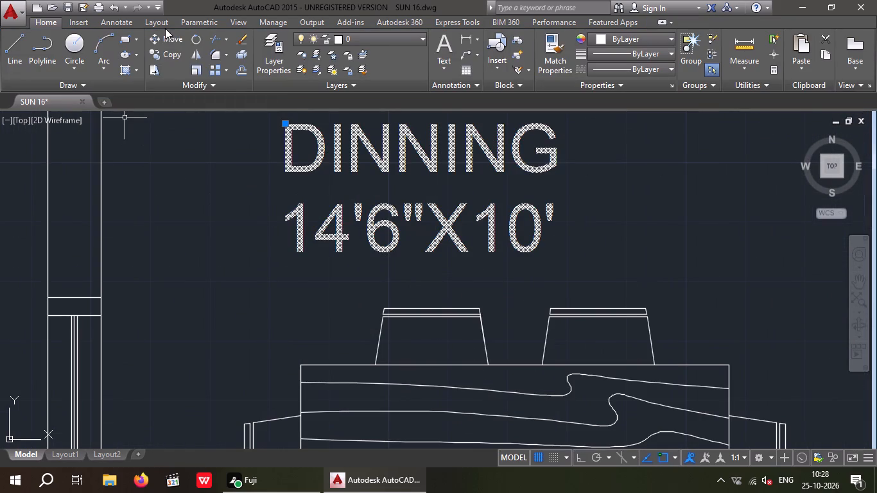
click(166, 36)
click(289, 249)
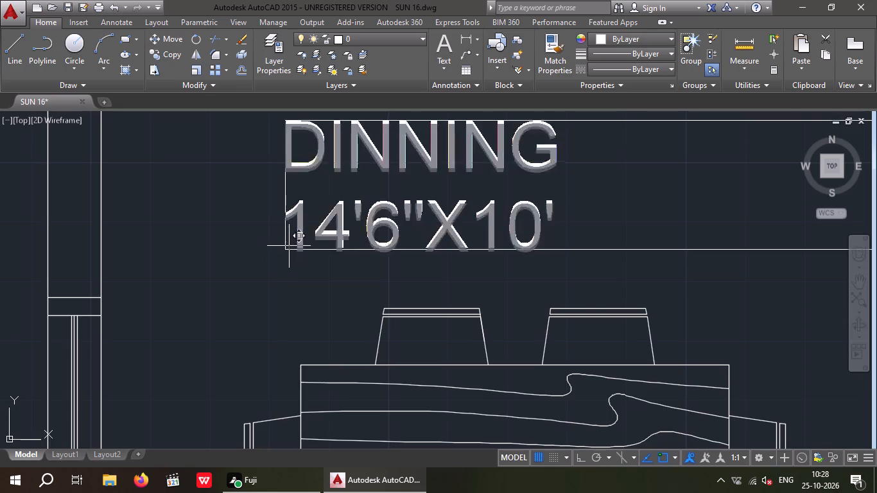
scroll(290, 245, down, 5)
scroll(360, 342, up, 4)
scroll(363, 335, down, 3)
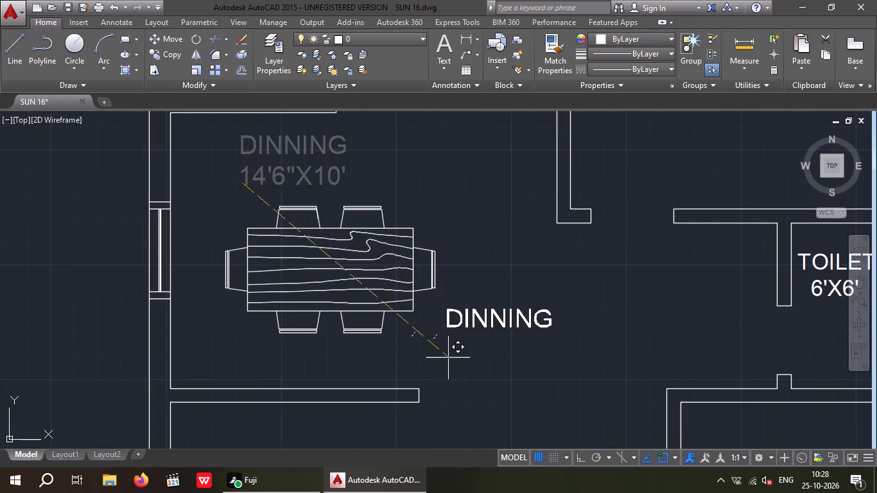
click(449, 338)
Measure the living room's width from the left outer wall to the small bedroom's wall using a temporary linear dimension with Ortho on.
scroll(458, 327, down, 4)
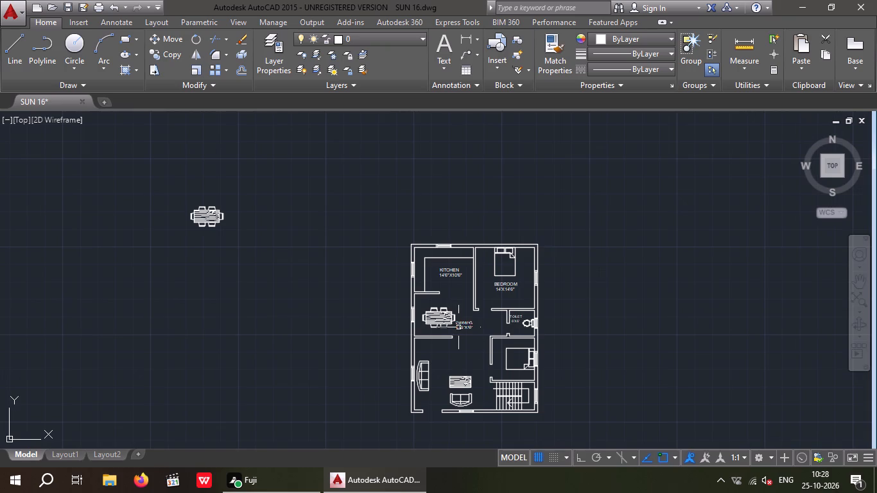
middle_drag(455, 353, 458, 329)
scroll(467, 299, up, 3)
middle_drag(458, 355, 457, 284)
scroll(461, 312, up, 1)
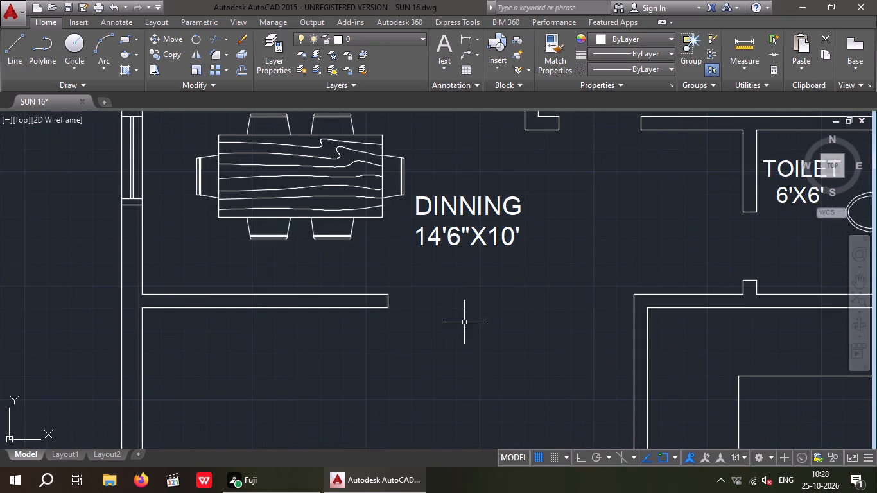
middle_drag(455, 278, 447, 216)
scroll(443, 222, down, 3)
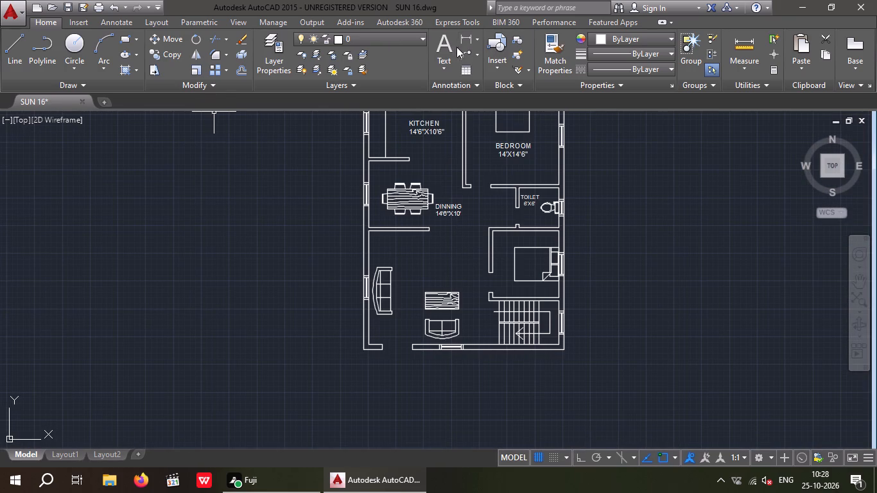
click(465, 43)
scroll(375, 229, up, 3)
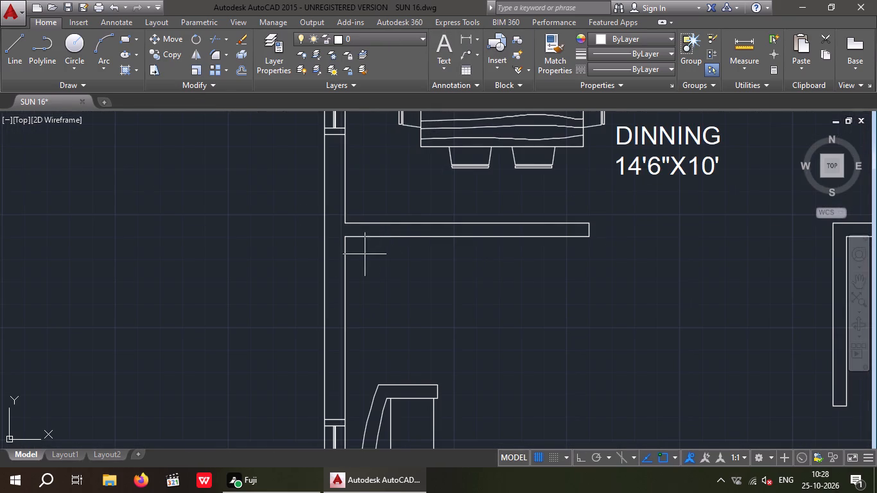
click(343, 236)
scroll(345, 235, down, 4)
scroll(430, 248, up, 4)
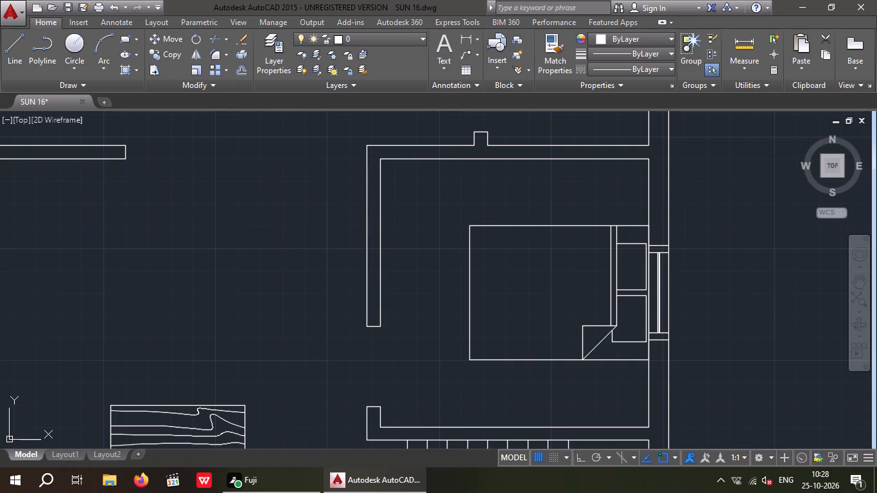
click(577, 455)
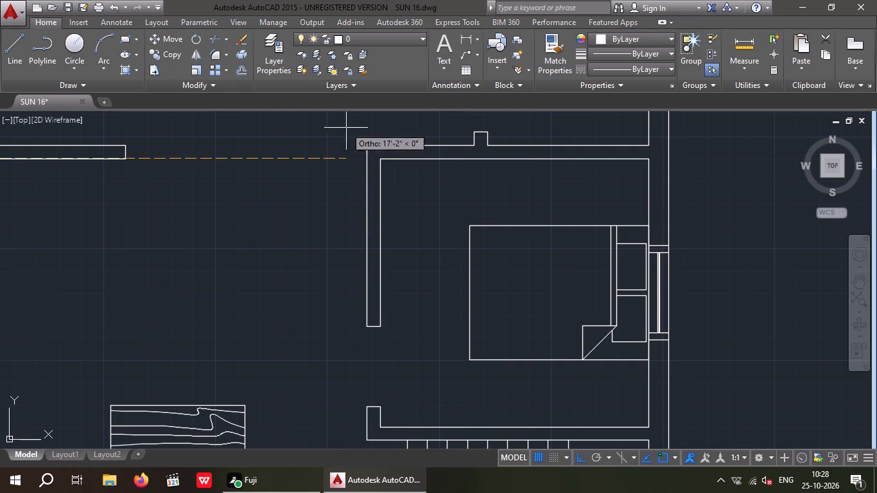
click(364, 161)
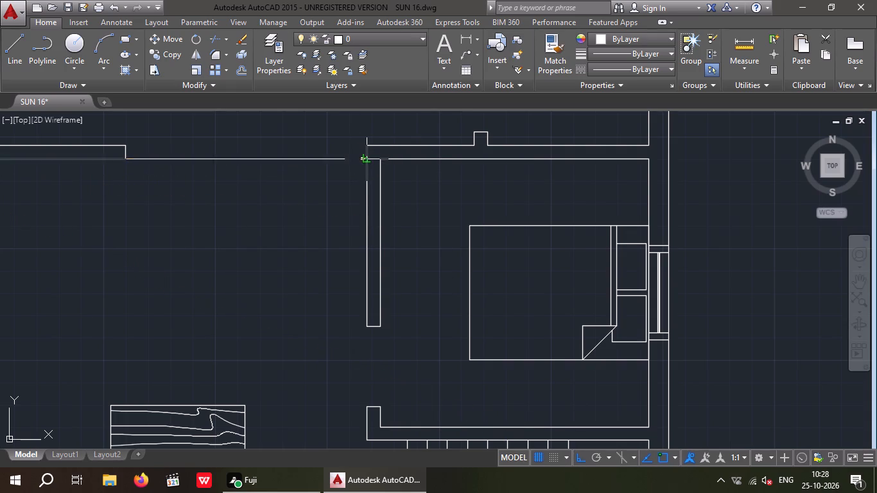
middle_drag(292, 198, 502, 205)
scroll(451, 213, down, 1)
scroll(365, 223, up, 4)
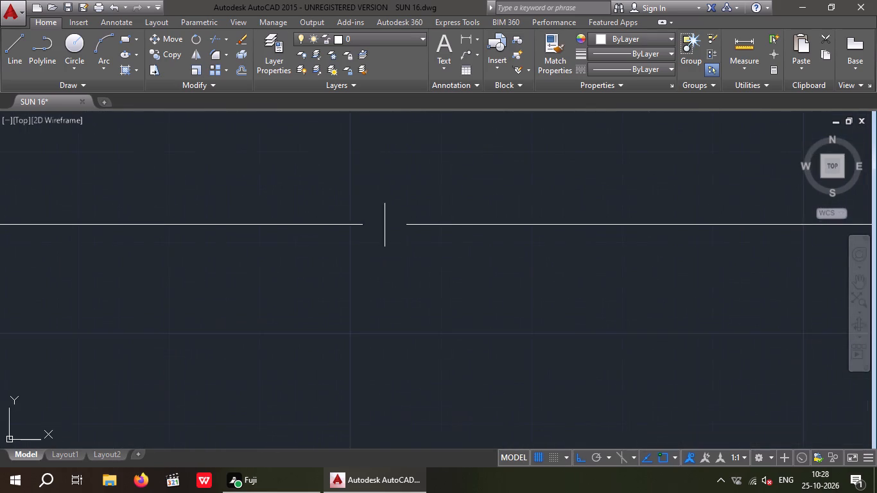
scroll(388, 218, down, 3)
key(space)
Measure the living room's length from the dining partition to the front wall using a temporary linear dimension.
scroll(386, 193, down, 4)
key(space)
scroll(352, 199, up, 3)
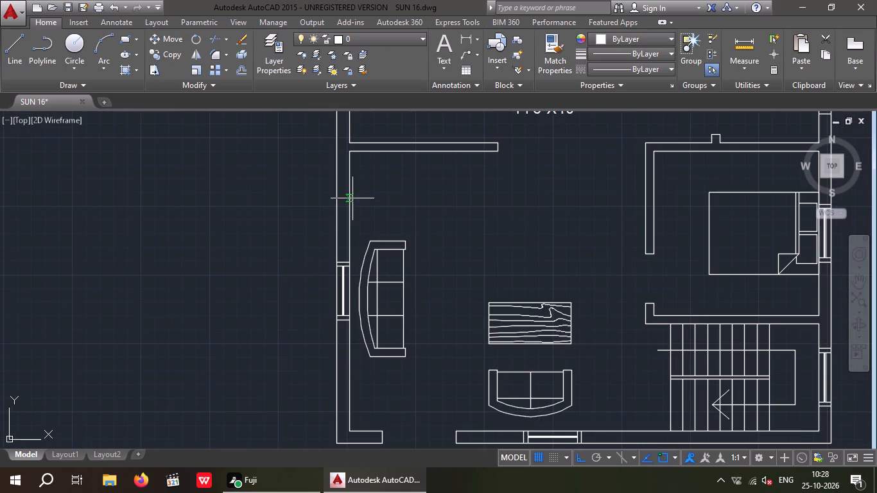
click(350, 150)
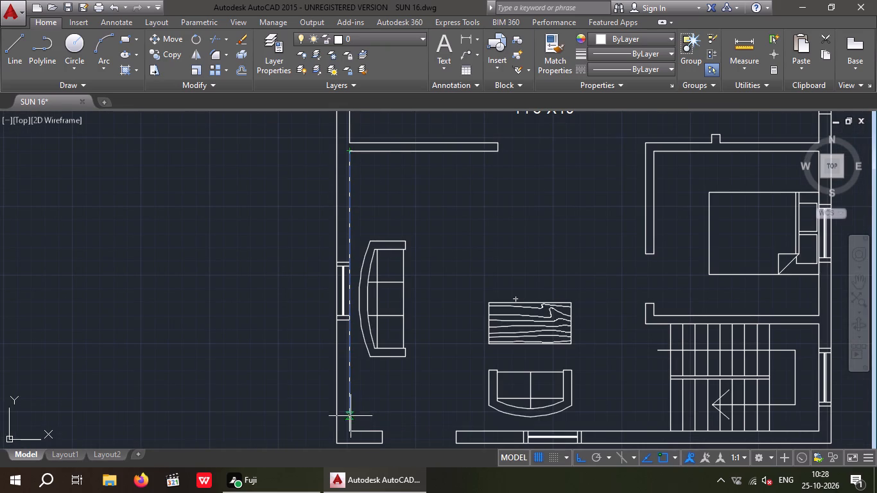
click(349, 431)
scroll(431, 384, up, 2)
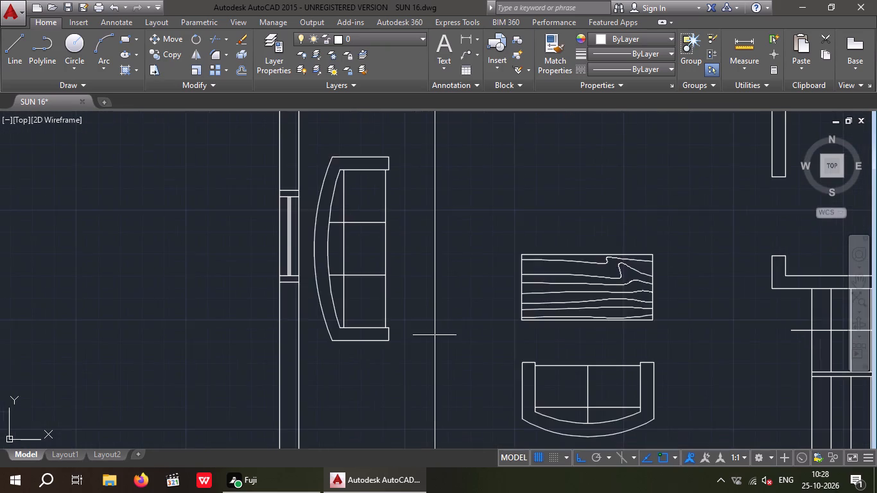
scroll(435, 335, up, 1)
middle_drag(432, 343, 406, 417)
scroll(415, 334, down, 2)
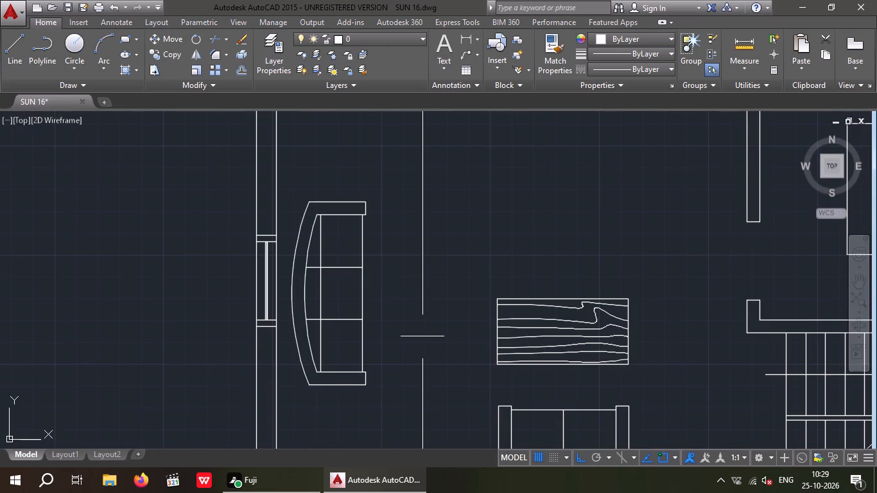
key(Escape)
Start a multiline text label reading LIVING HALL at 9" height in the open living room floor below the dining partition.
scroll(418, 314, down, 3)
middle_drag(418, 314, 345, 296)
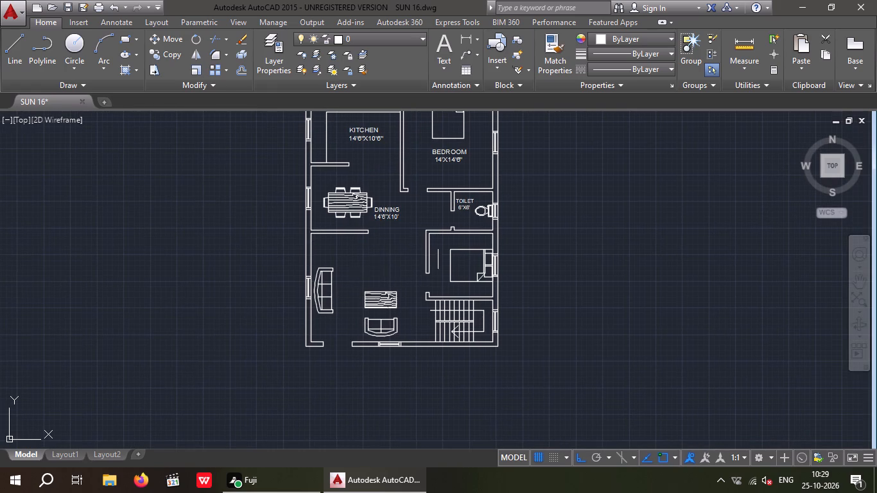
click(445, 40)
click(345, 248)
click(719, 279)
click(142, 56)
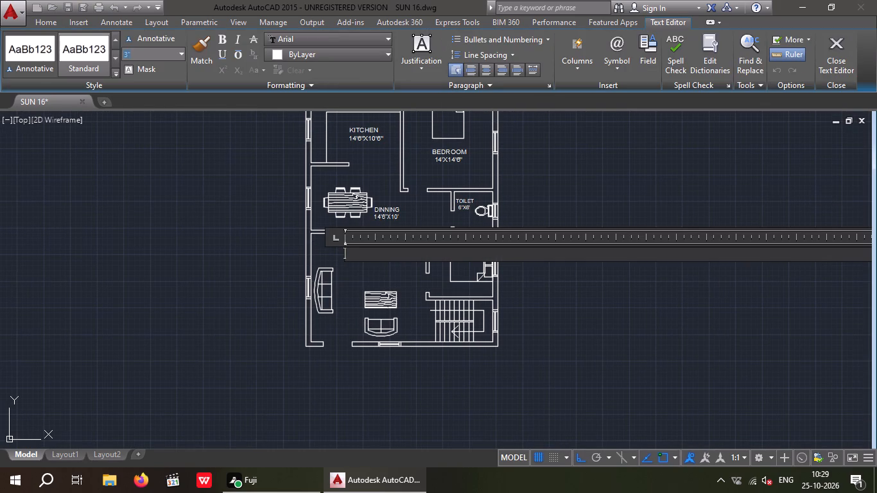
key(9)
key(shift+quotedbl)
key(Return)
key(l)
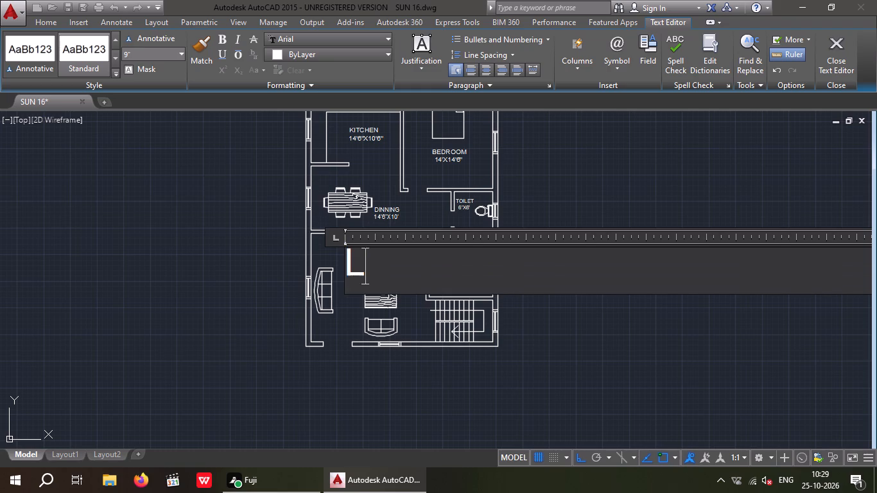
text(IVING)
key(space)
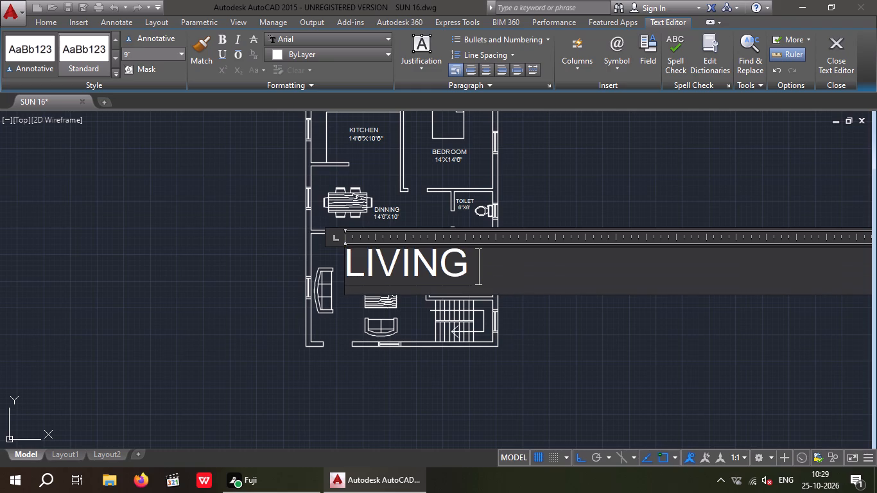
text(HA)
text(LL)
Add the size 18'X17' as the living hall label's second line, indent it under the name with spaces, and finish the text.
key(Return)
text(18)
key(semicolon)
key(BackSpace)
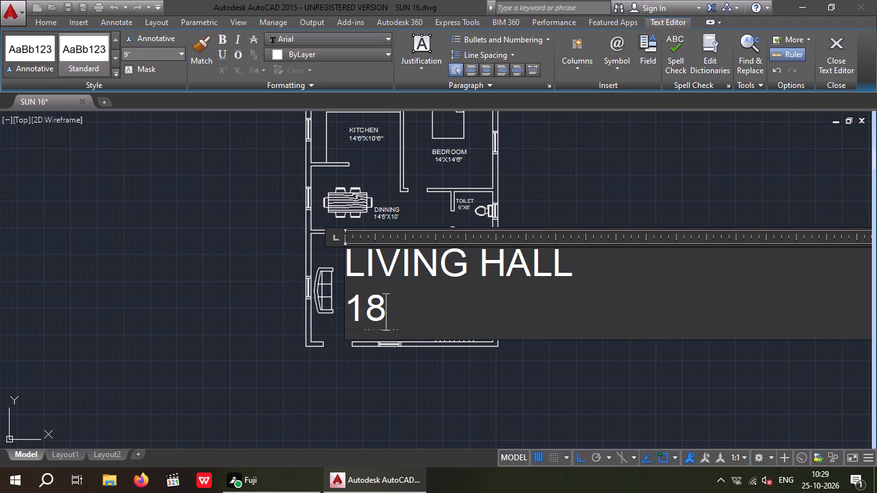
text('17)
key(apostrophe)
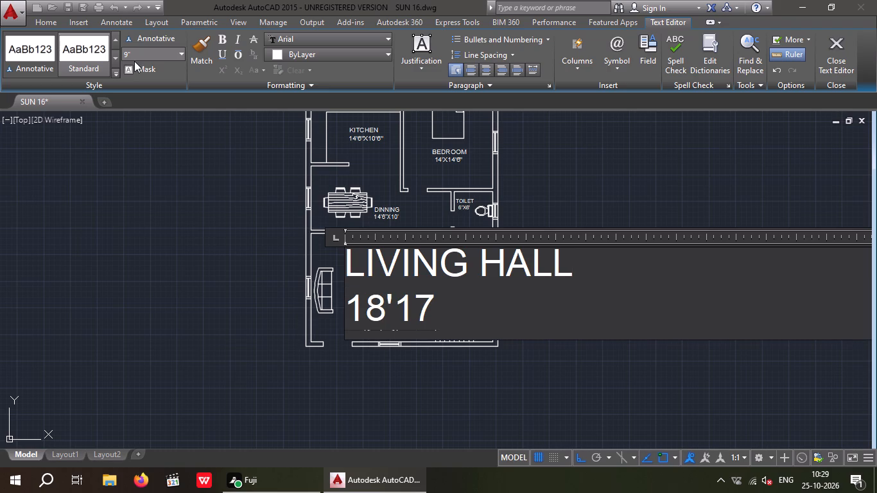
key(Left)
key(Left)
key(Left)
key(x)
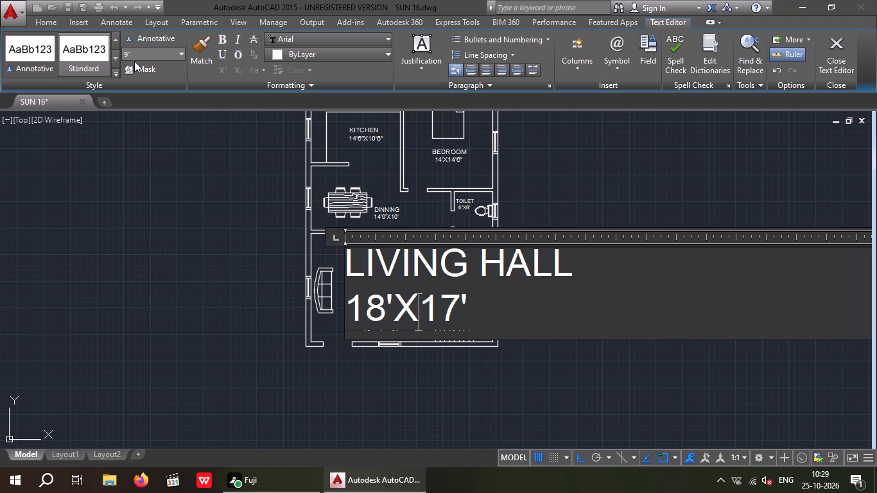
key(Left)
key(Left)
key(Left)
key(Left)
key(space)
key(space)
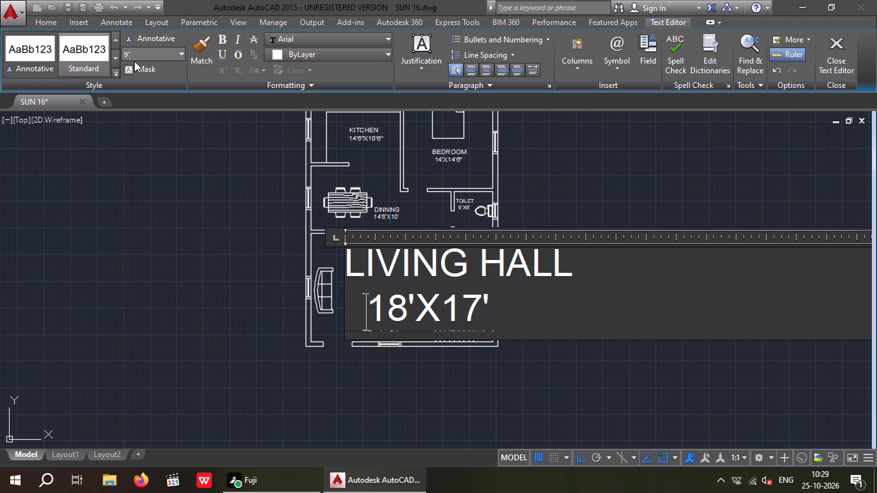
key(space)
key(space)
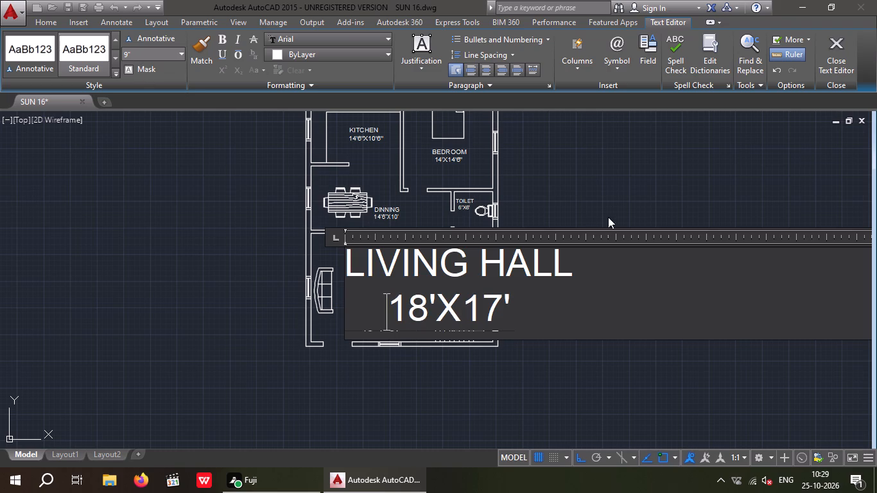
click(582, 196)
Move the LIVING HALL 18'X17' label slightly down and right to the open floor above the coffee table, with Ortho off.
scroll(367, 268, up, 2)
drag(413, 288, 356, 267)
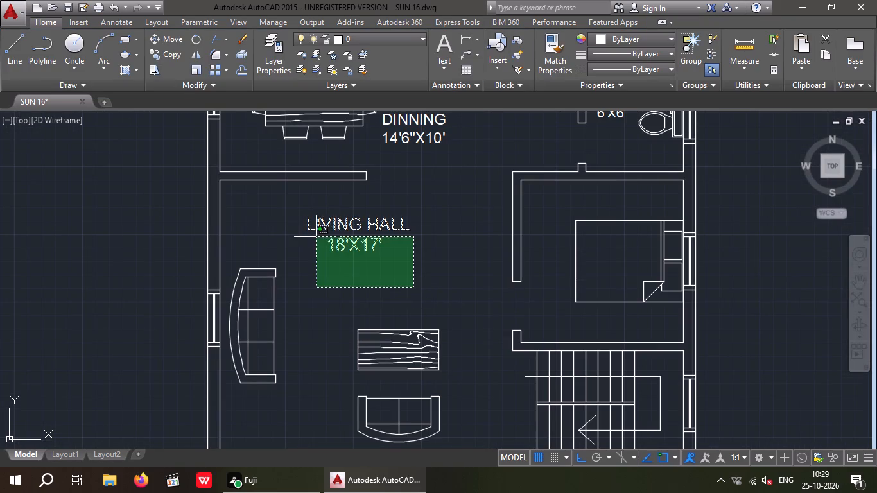
click(316, 212)
click(162, 31)
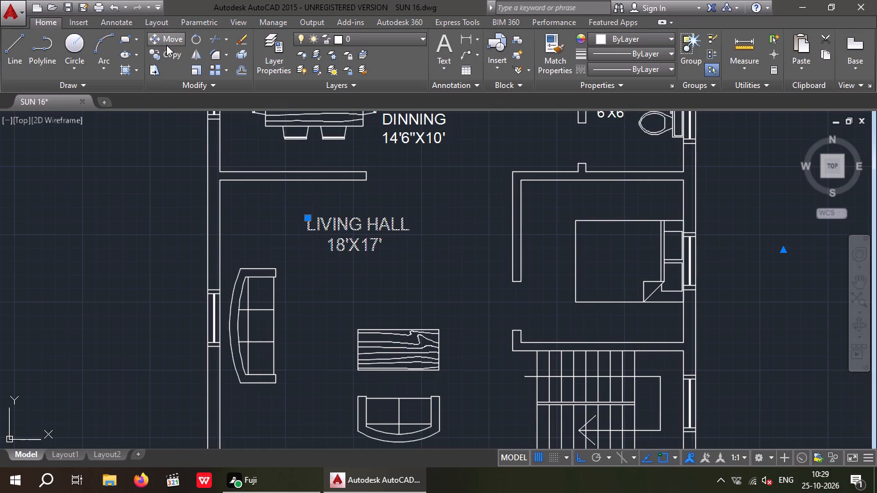
click(166, 45)
click(327, 253)
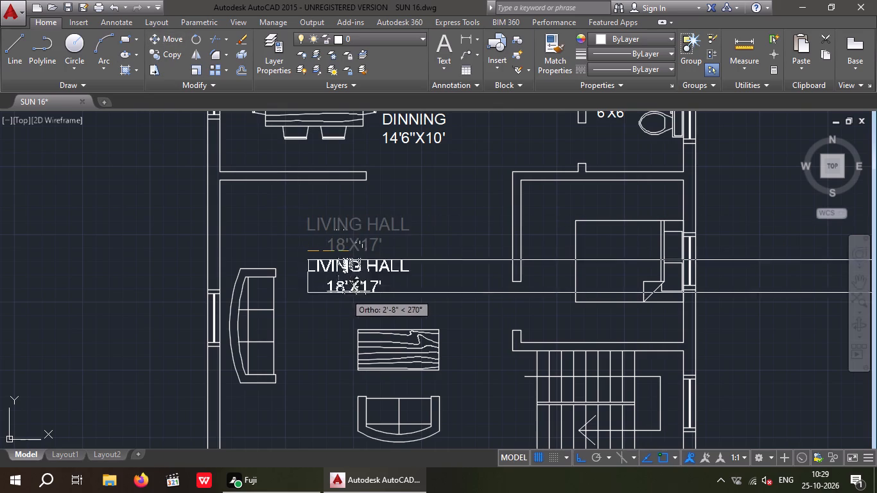
click(577, 460)
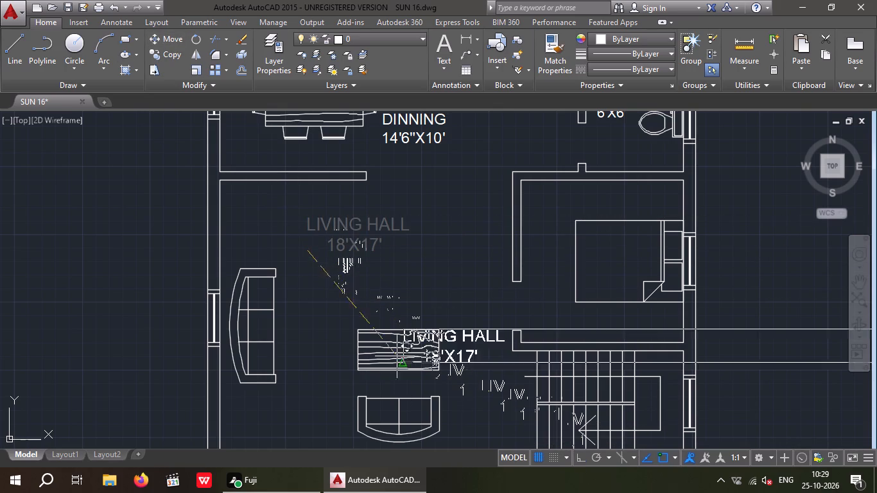
click(344, 268)
Measure the small bedroom's inside width along its upper wall using a temporary linear dimension.
scroll(343, 265, down, 3)
middle_drag(349, 283, 308, 281)
scroll(346, 293, up, 3)
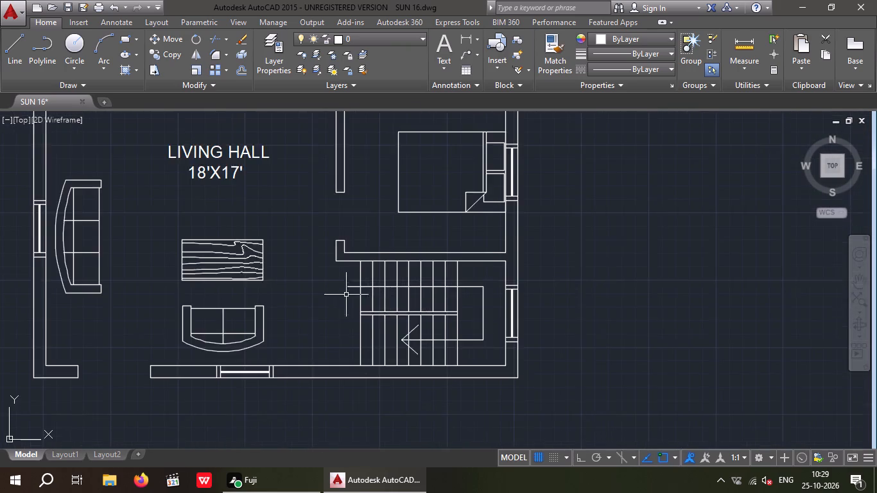
middle_drag(354, 302, 336, 375)
middle_drag(326, 330, 314, 376)
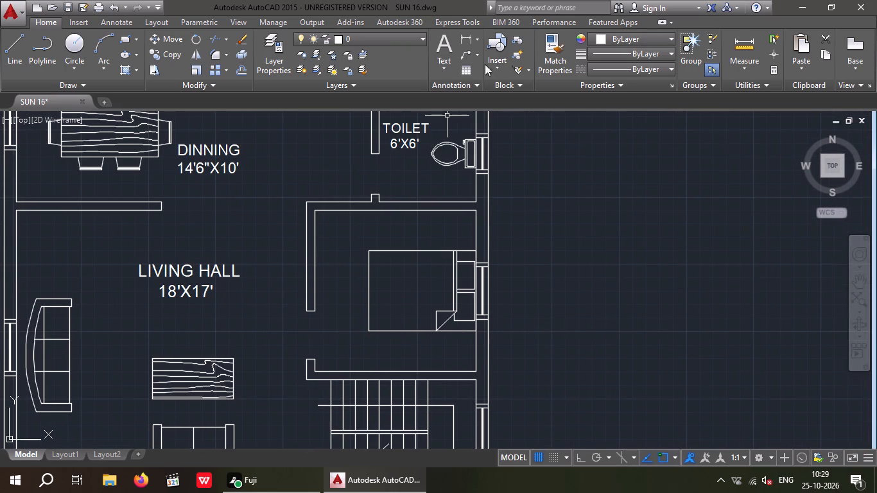
click(461, 39)
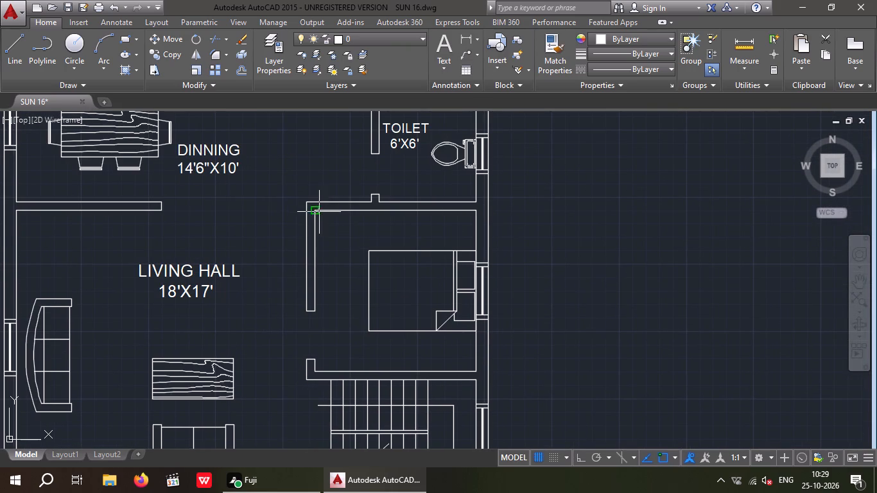
click(313, 212)
drag(474, 211, 470, 223)
scroll(437, 228, up, 3)
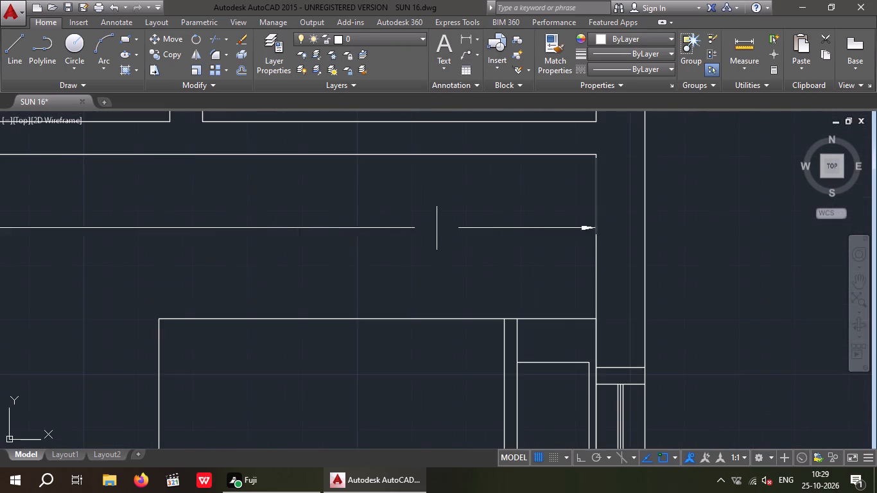
scroll(435, 230, down, 3)
key(space)
Measure the small bedroom's inside length from its upper wall to the staircase wall using a temporary linear dimension.
key(space)
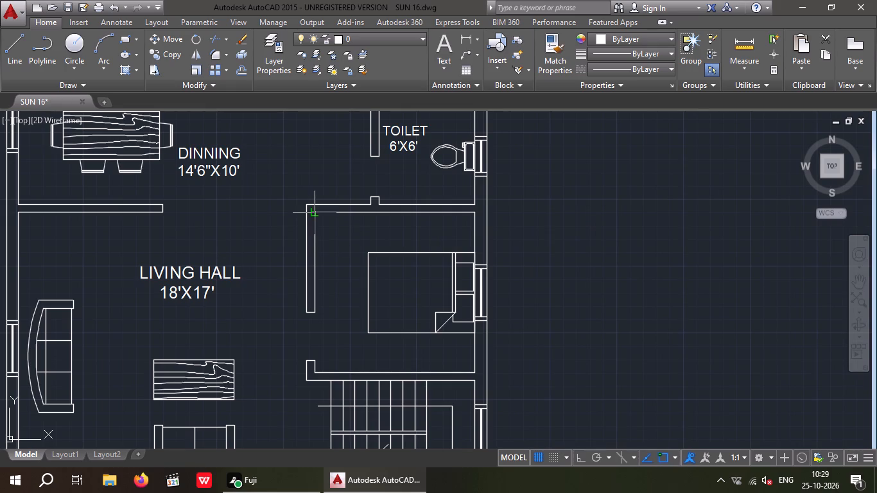
drag(315, 214, 317, 230)
drag(313, 372, 319, 372)
scroll(332, 327, up, 3)
scroll(337, 293, down, 3)
key(Escape)
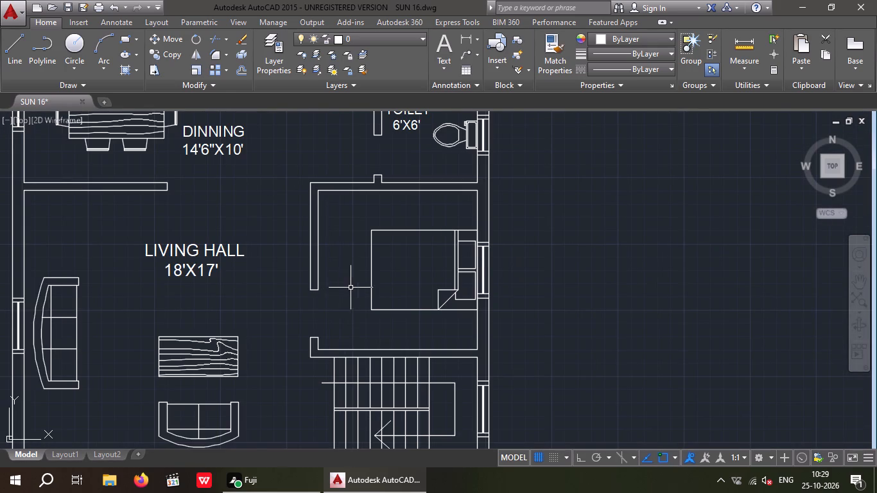
Start a multiline text label reading BEDROOM at 8" height inside the small bedroom, near its inner wall.
middle_drag(351, 297, 349, 350)
click(447, 46)
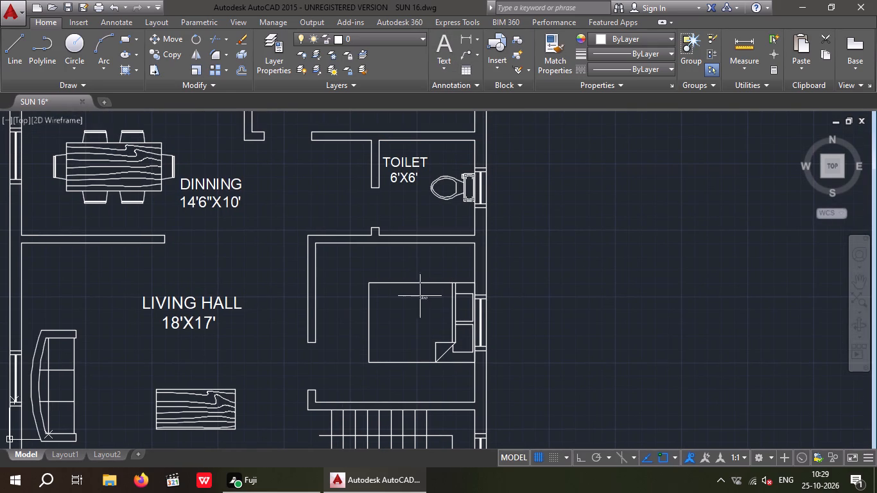
click(327, 273)
click(810, 333)
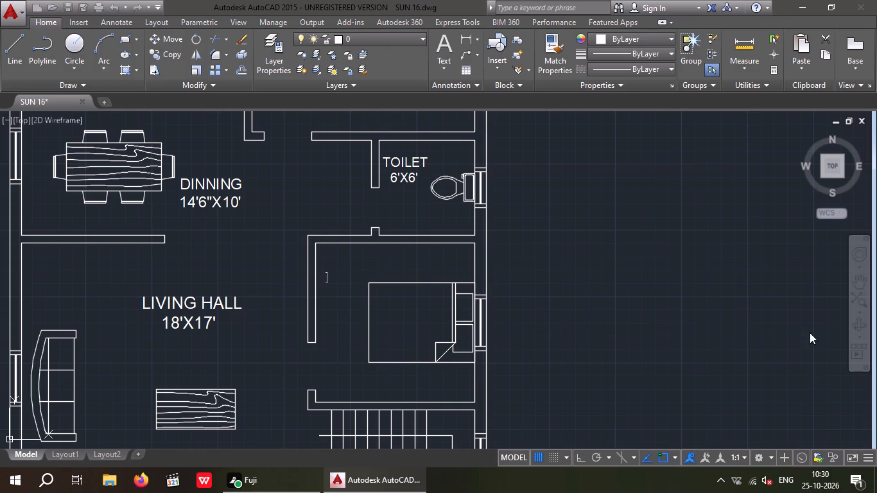
click(146, 55)
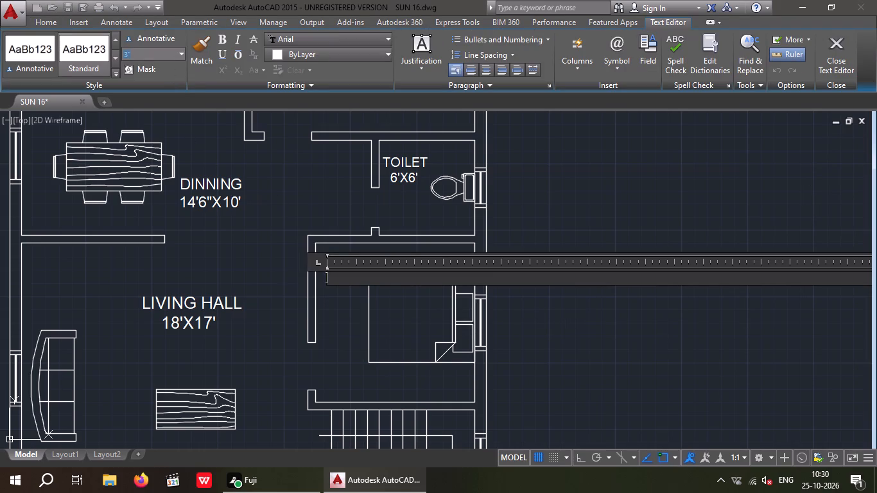
key(8)
key(shift+quotedbl)
key(Return)
text(BEDROO)
key(m)
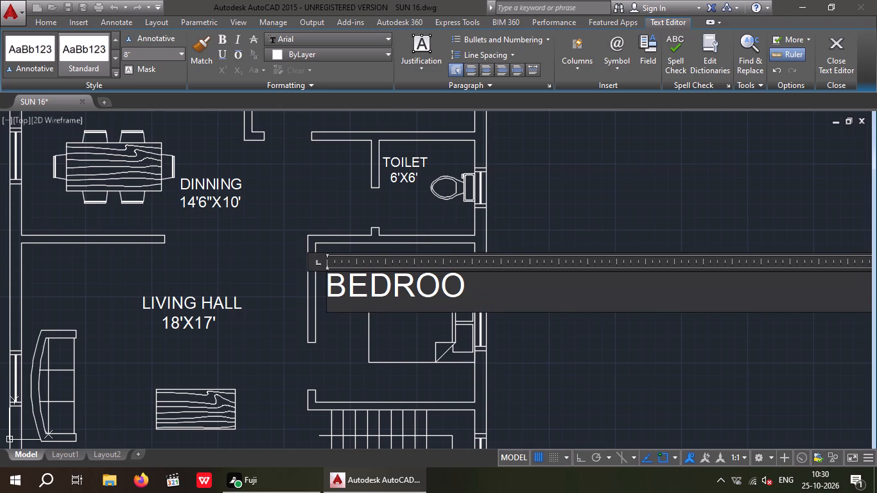
Add the size 10'X10' as the small bedroom label's second line, indent it under the name with spaces, and finish the text.
key(Return)
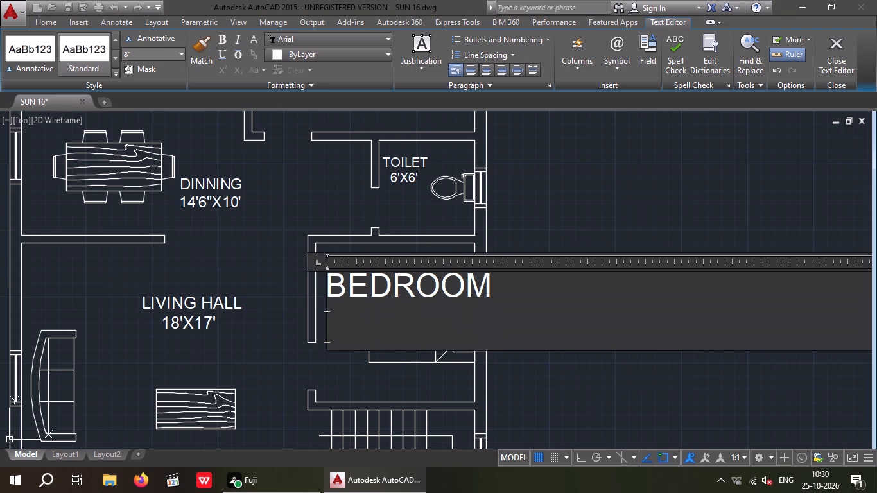
text(10'10')
key(Left)
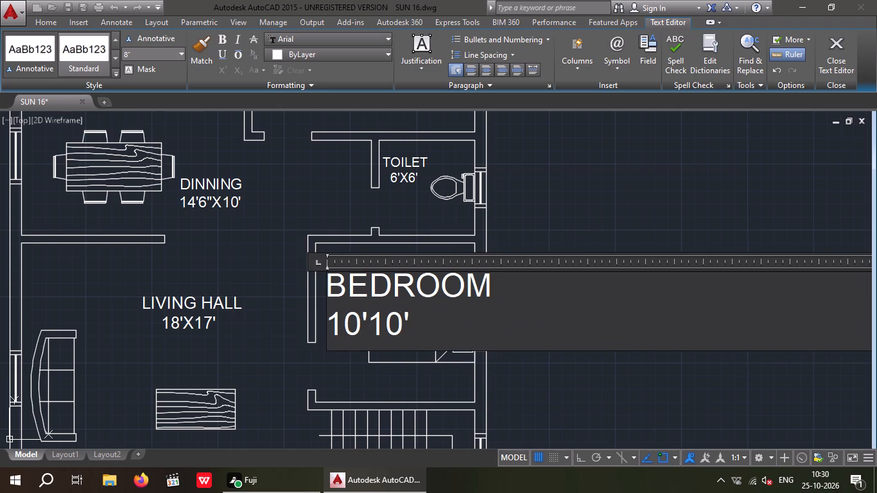
key(Left)
key(Left)
key(x)
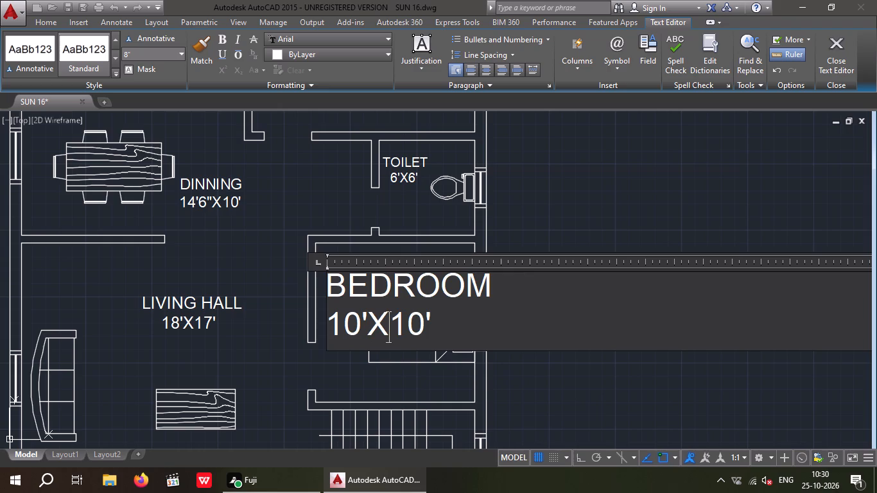
key(Left)
key(Left)
key(Left)
key(Left)
key(space)
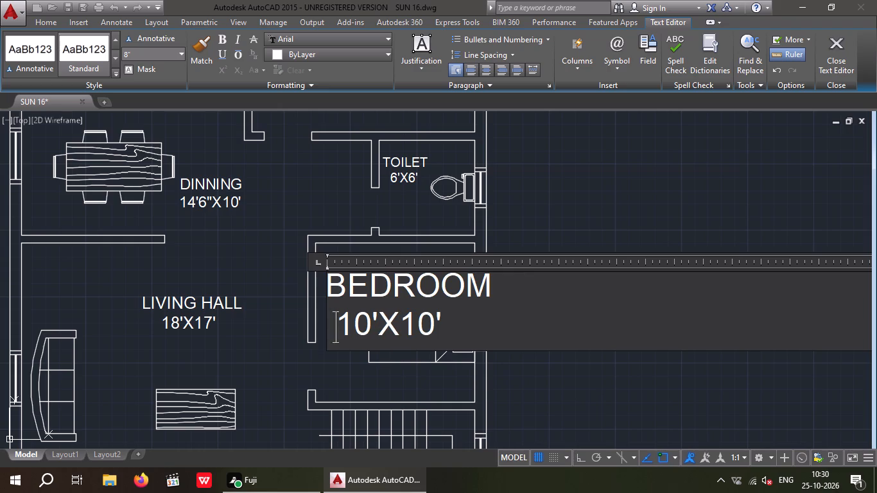
key(space)
key(space)
click(581, 181)
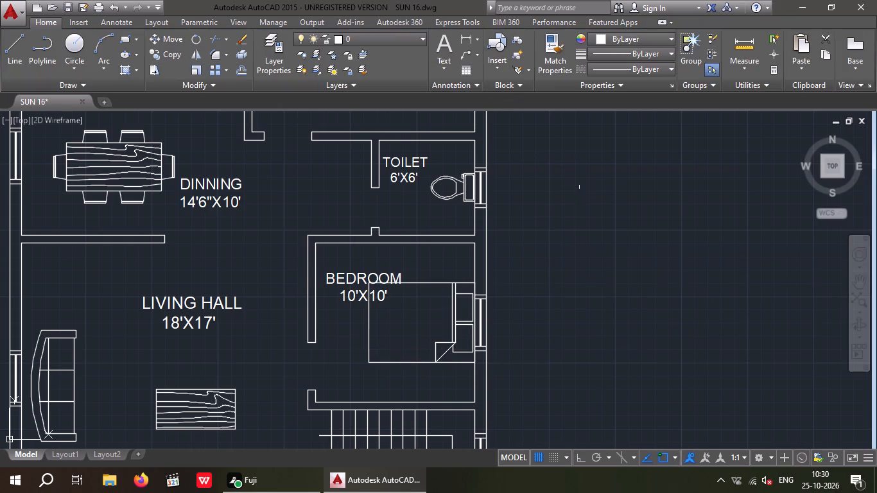
Rotate the small bedroom's BEDROOM 10'X10' label a quarter turn clockwise so it reads vertically downward.
scroll(351, 300, up, 2)
drag(359, 311, 320, 273)
click(300, 239)
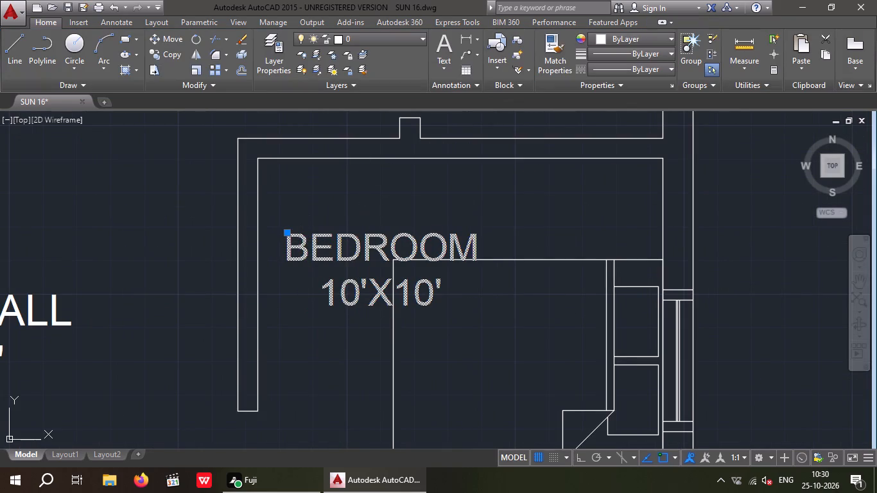
click(582, 460)
click(191, 38)
drag(484, 270, 482, 279)
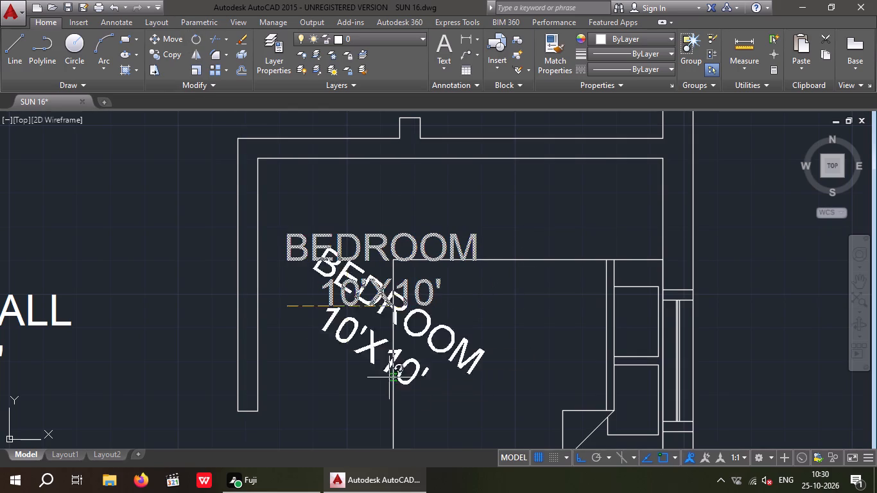
click(317, 386)
Move the rotated small bedroom label slightly upward, freely placed between the inner wall and the bed.
middle_drag(324, 351, 347, 267)
scroll(347, 262, down, 2)
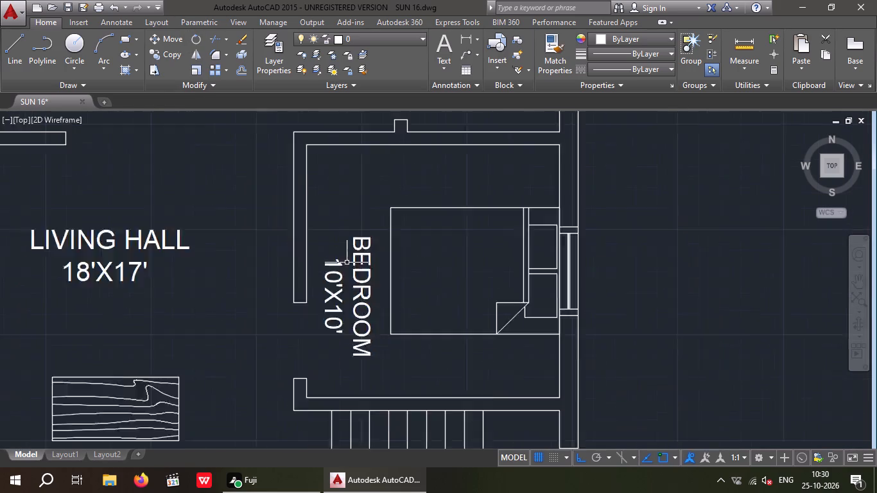
scroll(341, 290, up, 2)
drag(394, 389, 369, 330)
click(365, 314)
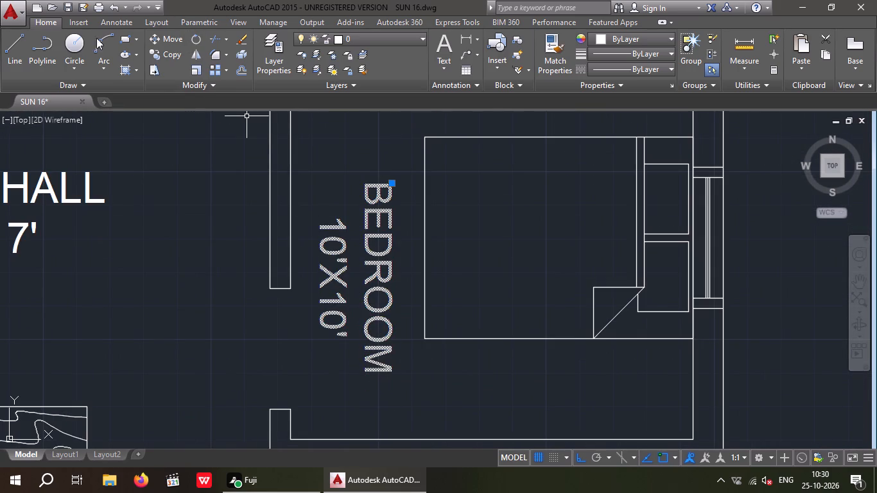
click(168, 37)
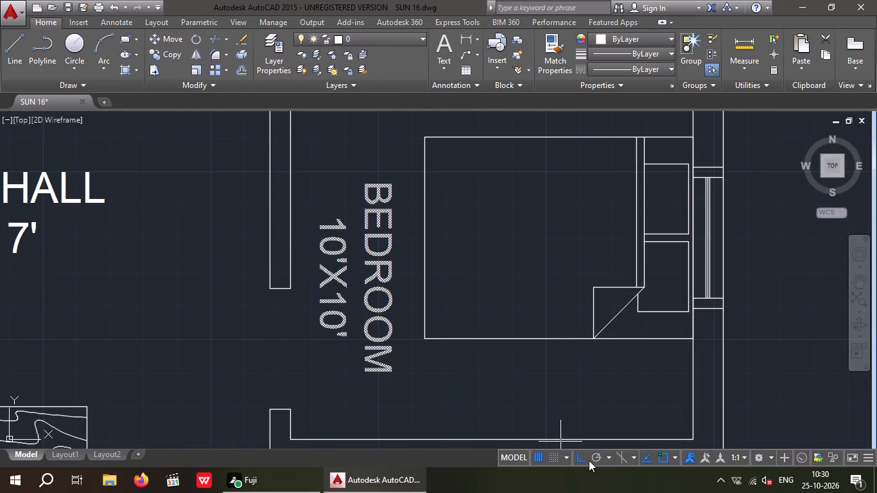
click(582, 460)
middle_drag(532, 413, 564, 486)
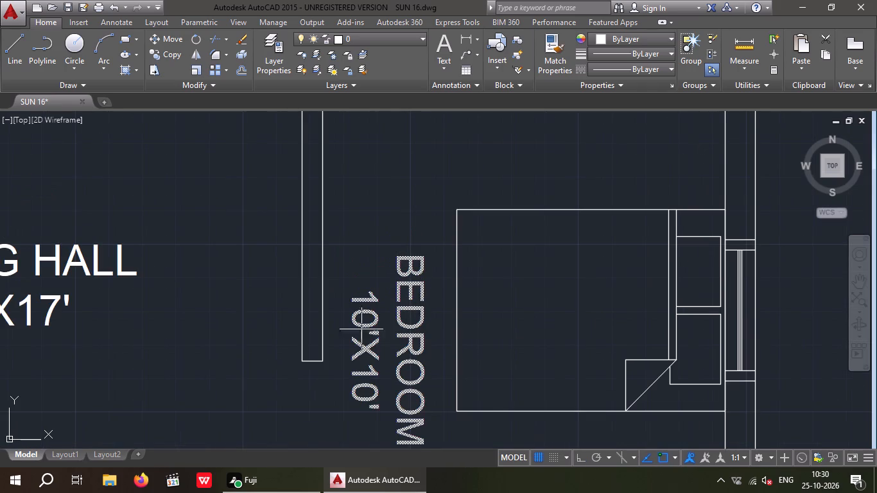
click(351, 306)
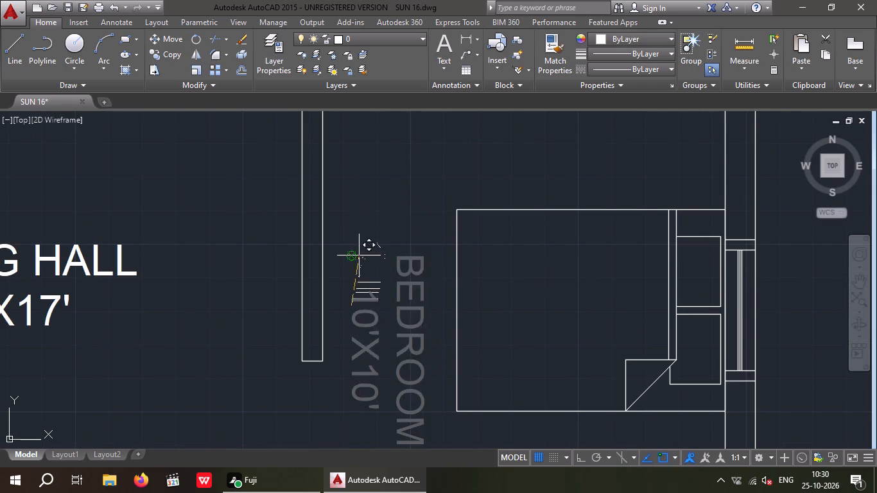
click(359, 255)
scroll(365, 238, down, 3)
middle_drag(376, 281, 398, 279)
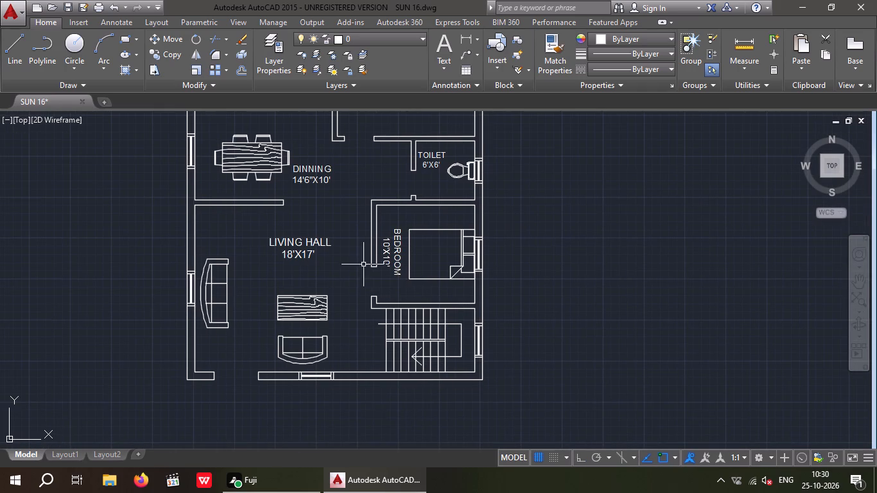
middle_drag(370, 255, 403, 252)
middle_drag(415, 266, 441, 227)
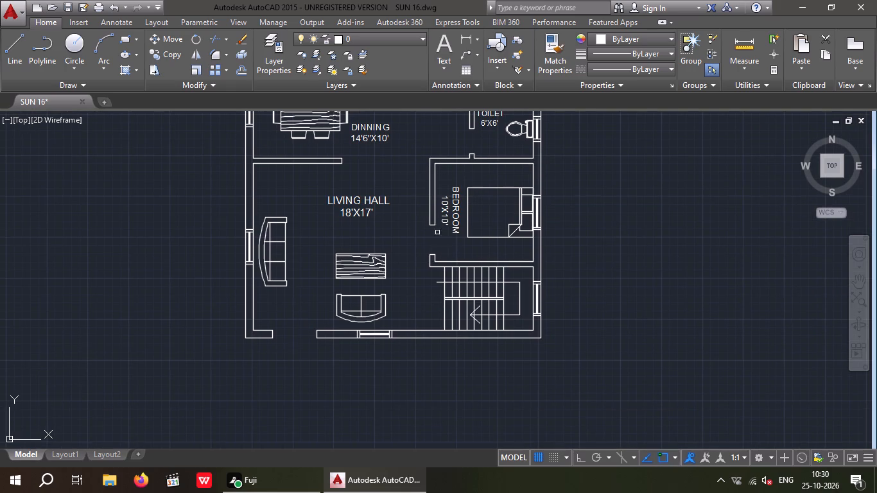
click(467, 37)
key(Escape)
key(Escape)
Create a multiline text label reading STAIRE at 8" height in the empty space outside the small bedroom's outer wall.
click(441, 44)
middle_drag(559, 202, 308, 202)
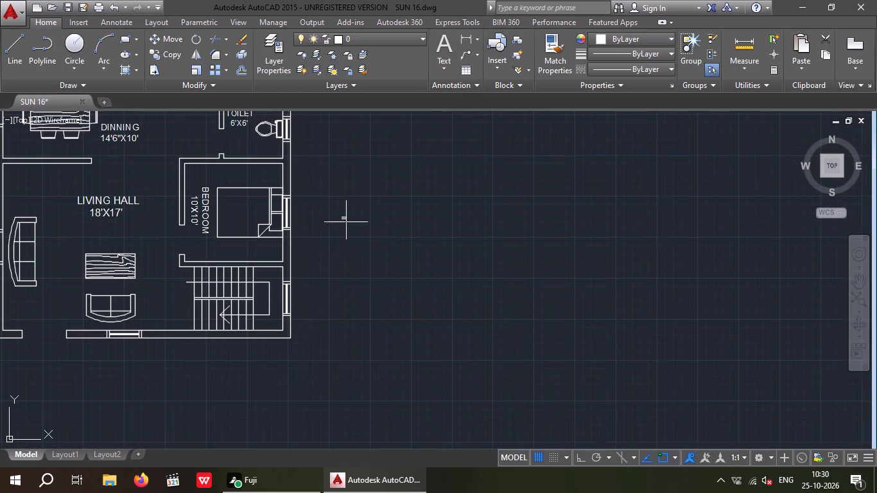
drag(363, 224, 376, 253)
click(662, 309)
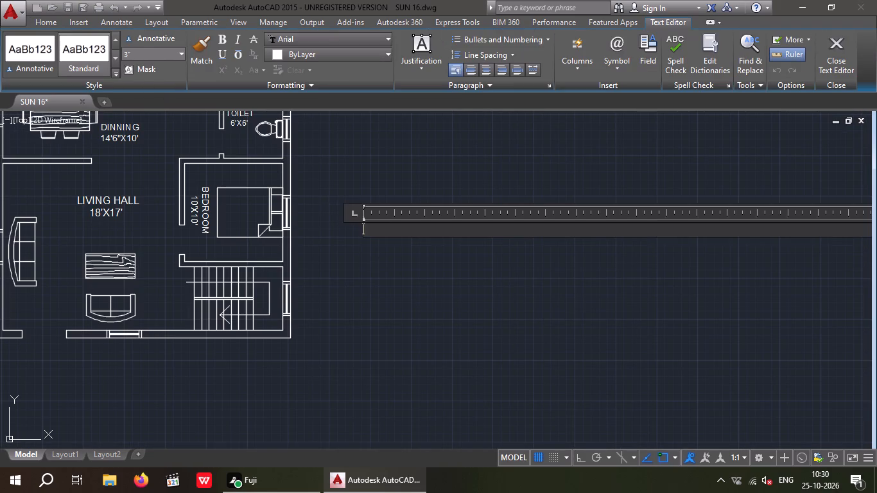
click(142, 56)
key(8)
key(shift+quotedbl)
key(Return)
text(ST)
text(AIRE)
click(354, 255)
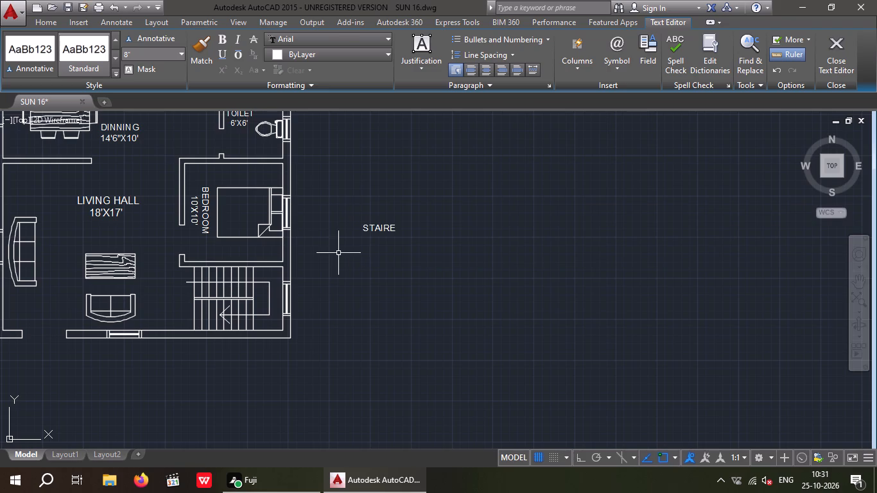
Rotate the STAIRE label a quarter turn clockwise so it reads vertically downward.
click(417, 239)
click(340, 181)
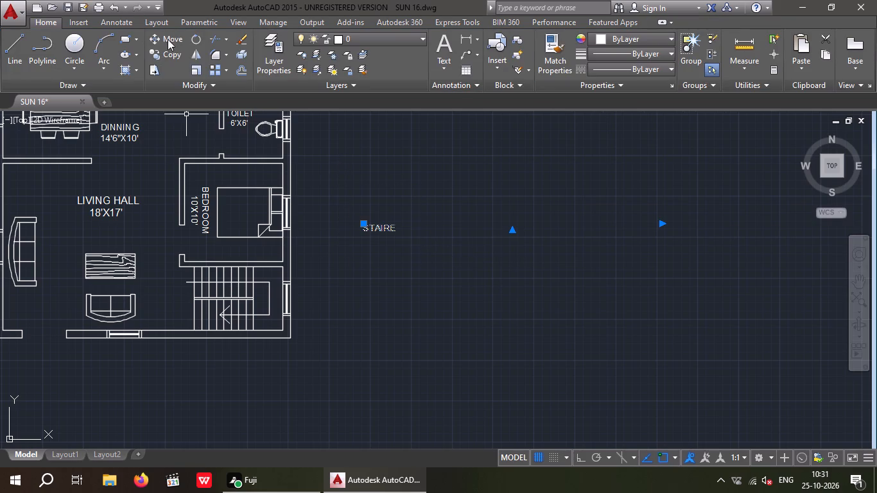
click(195, 35)
click(397, 231)
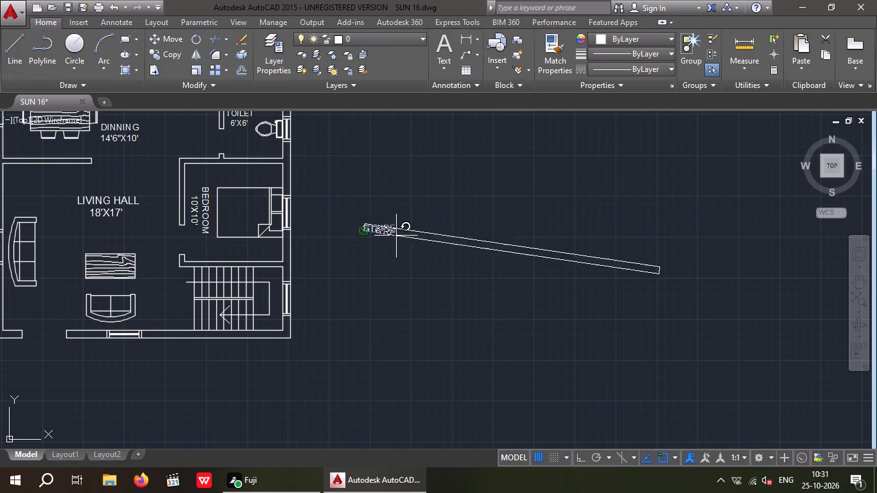
drag(581, 458, 528, 444)
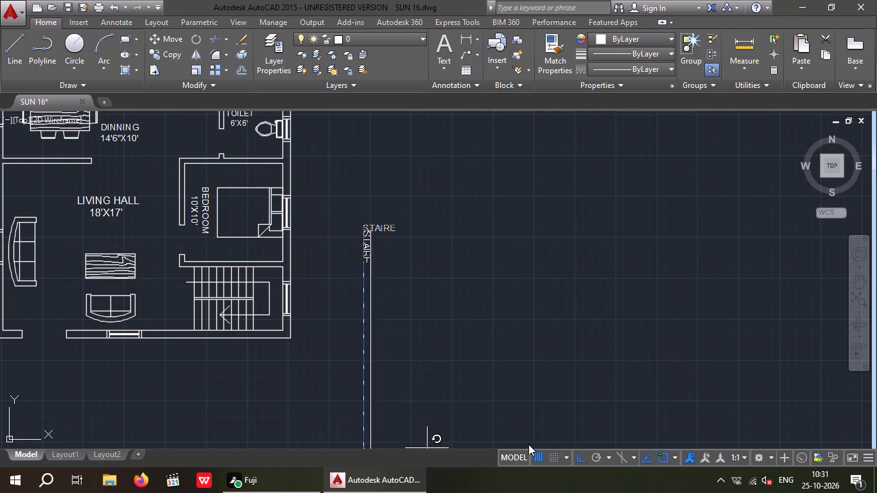
drag(528, 444, 543, 449)
click(381, 333)
Move the STAIRE label to the open end of the staircase, beside the first treads on the living hall side.
drag(430, 203, 367, 257)
click(310, 290)
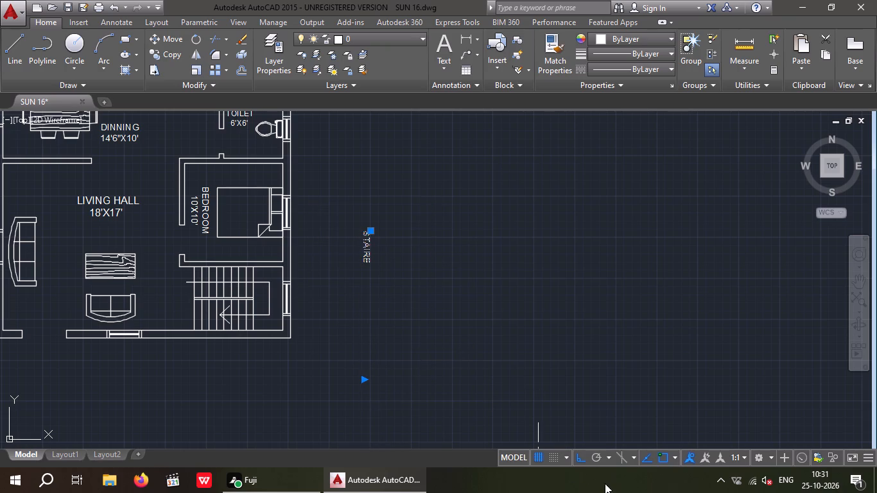
drag(579, 458, 569, 456)
click(168, 44)
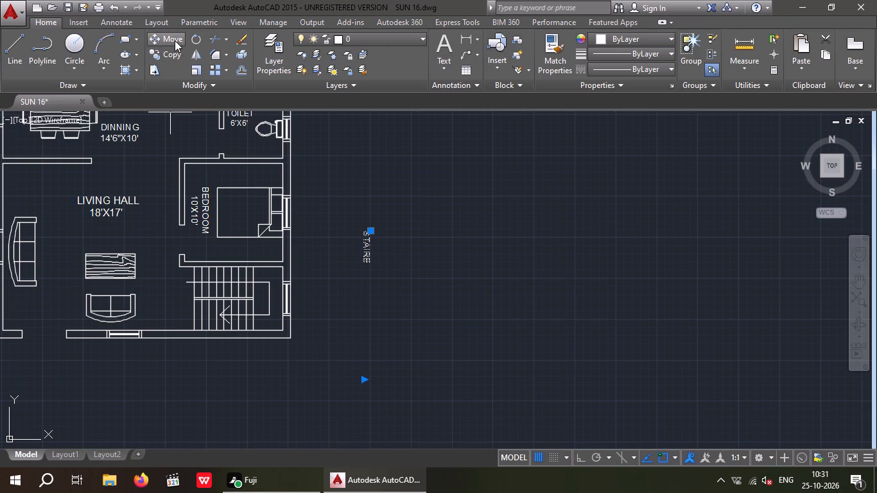
click(364, 230)
scroll(163, 302, up, 3)
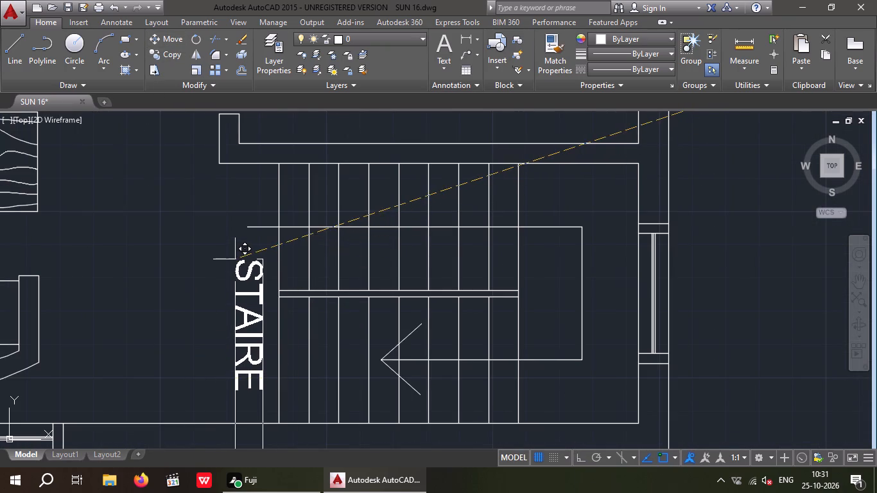
click(235, 259)
scroll(234, 260, down, 4)
middle_drag(266, 299, 412, 347)
scroll(404, 347, down, 1)
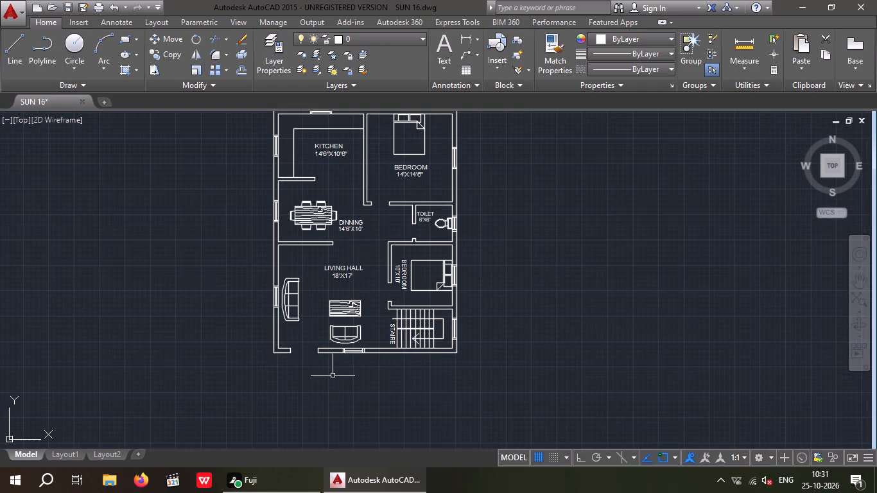
key(Escape)
Save the drawing.
middle_drag(584, 311, 598, 375)
key(ctrl+s)
key(ctrl+s)
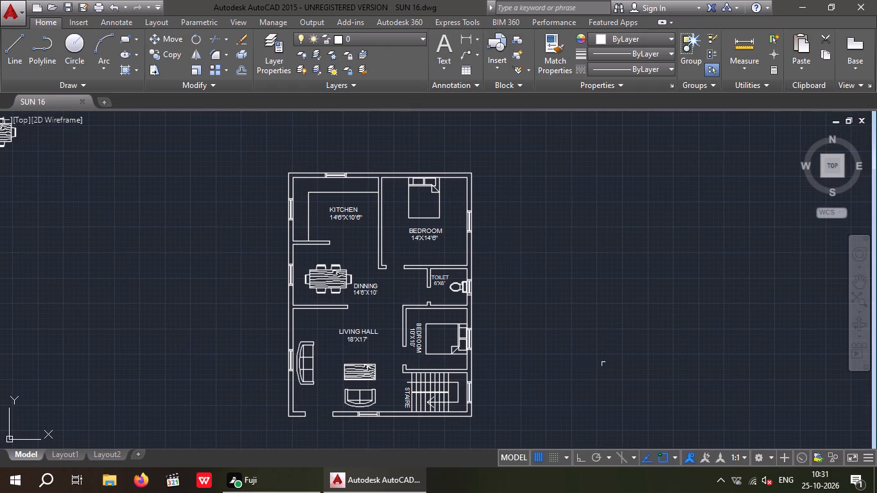
Create a multiline text label reading W at 10" height in the empty space outside the large bedroom's outer wall.
middle_drag(501, 259, 580, 209)
middle_drag(564, 227, 480, 281)
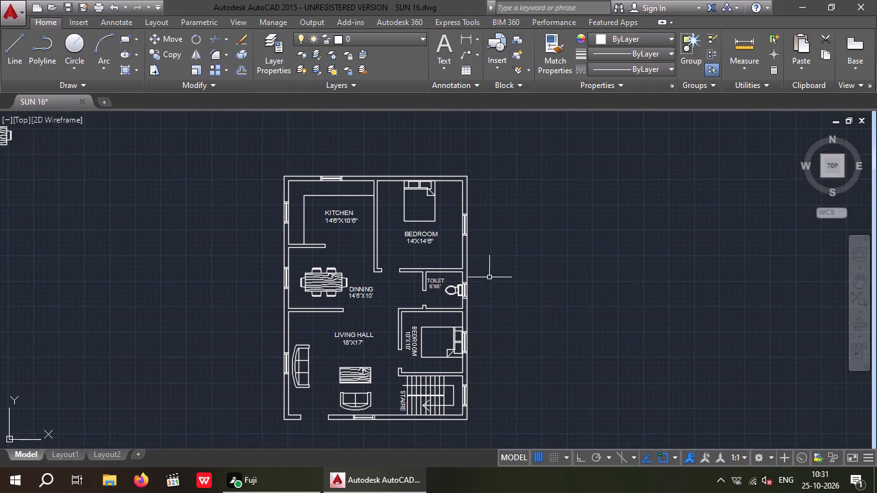
click(443, 48)
middle_drag(522, 169, 413, 181)
drag(396, 188, 403, 229)
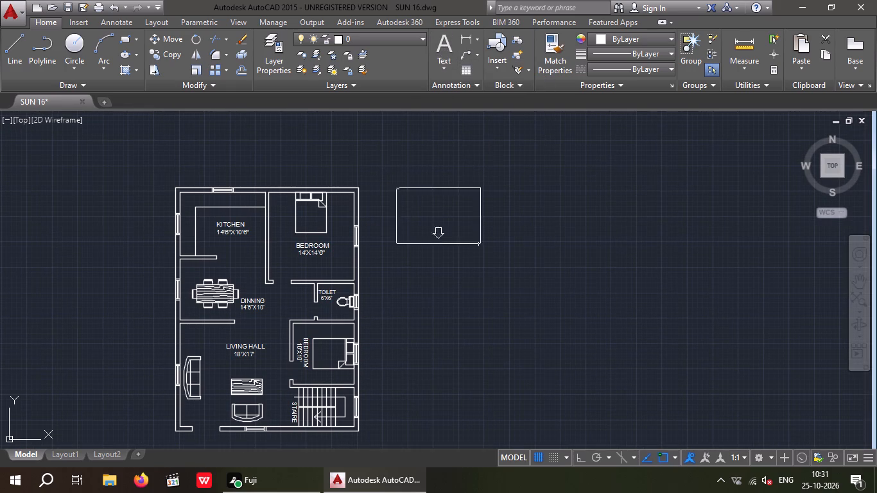
click(497, 246)
click(143, 54)
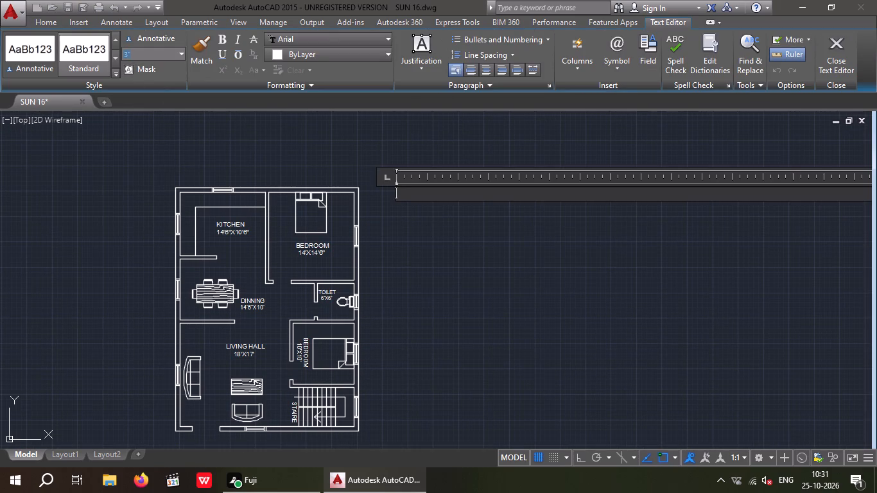
text(10)
key(shift+quotedbl)
key(Return)
key(w)
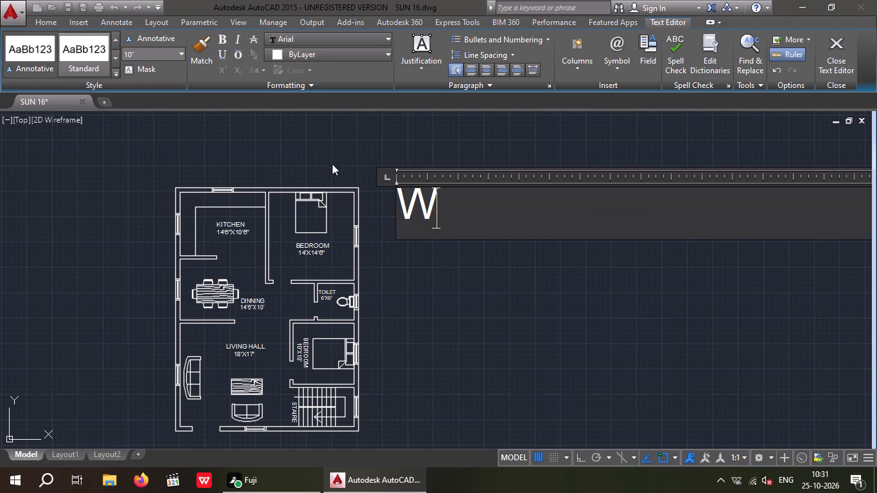
drag(440, 284, 435, 282)
Move the W label next to the large bedroom's window, just outside the outer wall.
scroll(404, 181, up, 2)
drag(430, 218, 370, 205)
click(353, 198)
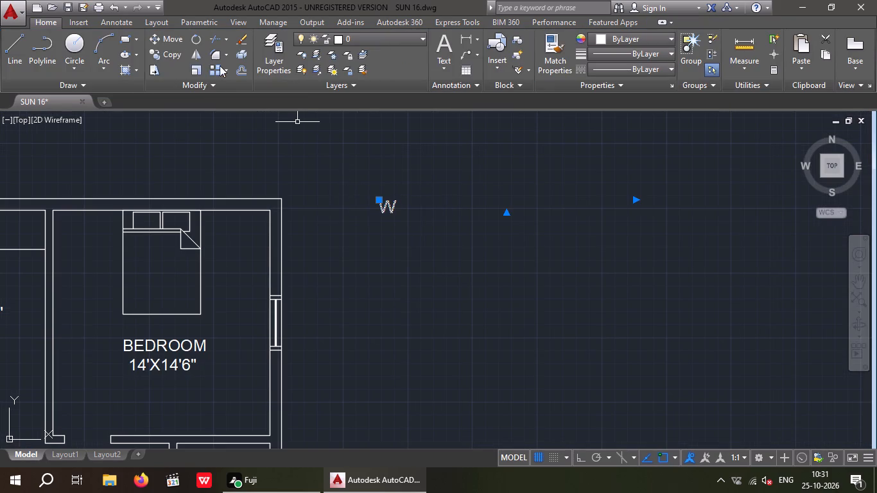
click(161, 33)
click(378, 207)
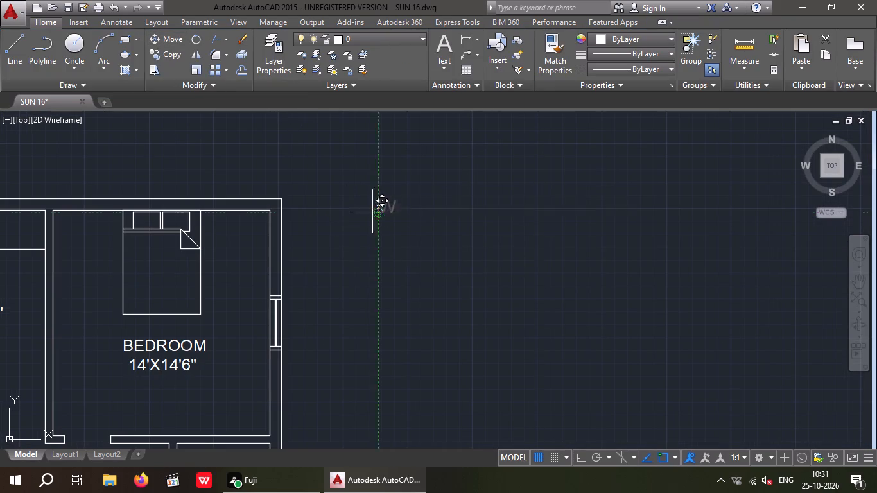
scroll(295, 347, up, 4)
scroll(243, 309, down, 2)
scroll(241, 290, up, 2)
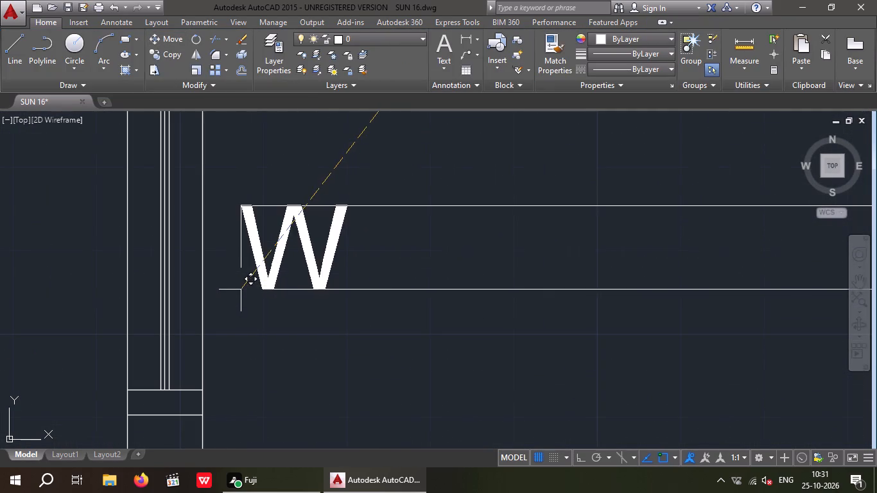
click(223, 254)
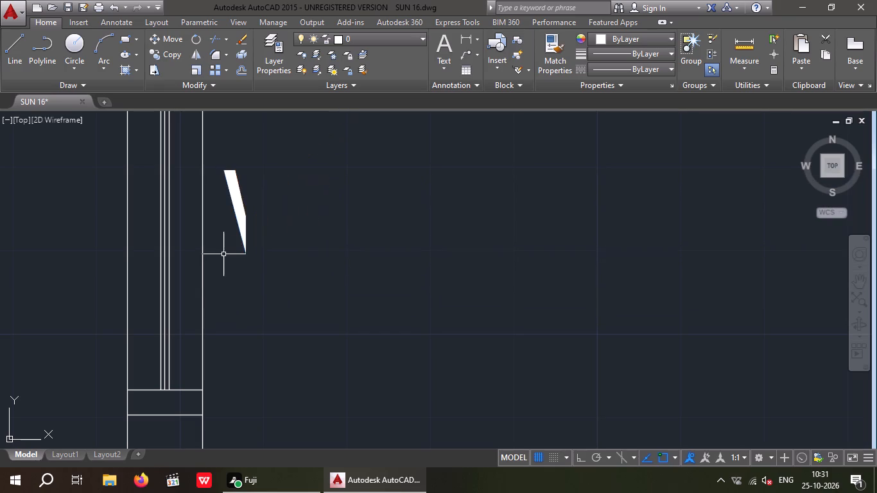
scroll(234, 254, down, 3)
middle_drag(309, 288, 431, 305)
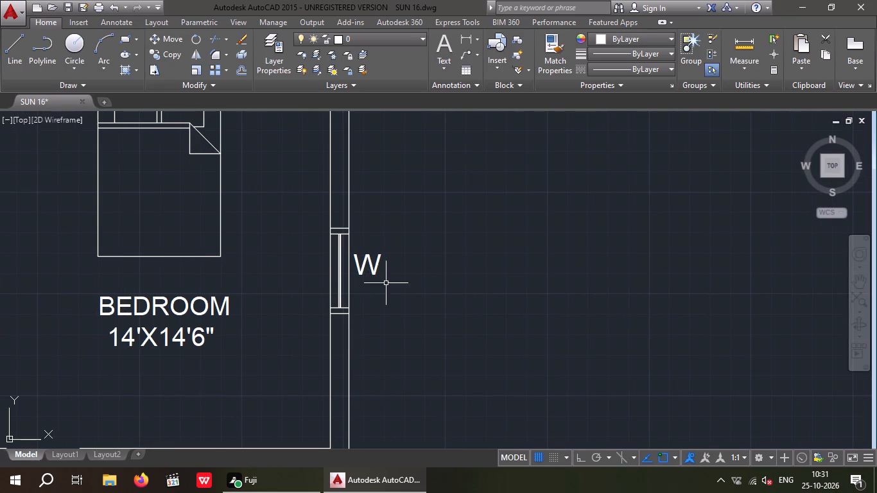
Copy the W label from the large bedroom's window to just outside the kitchen's window in the plan's upper wall.
drag(407, 275, 363, 275)
click(360, 265)
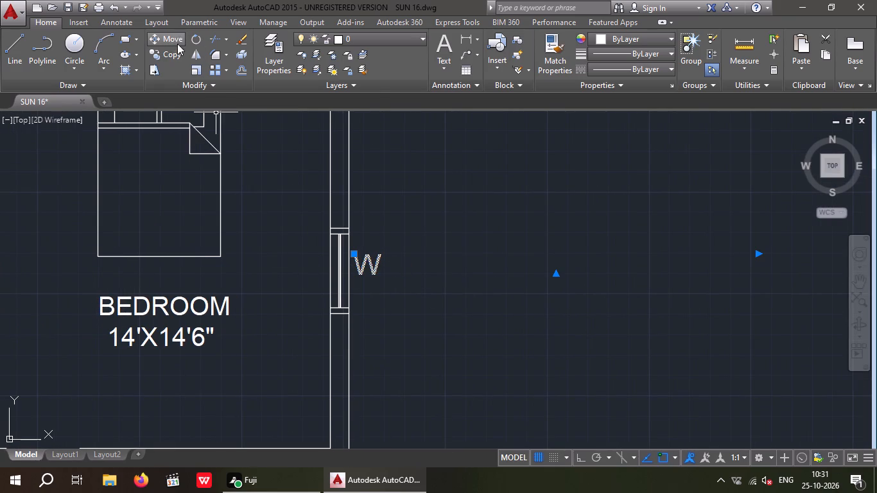
click(171, 53)
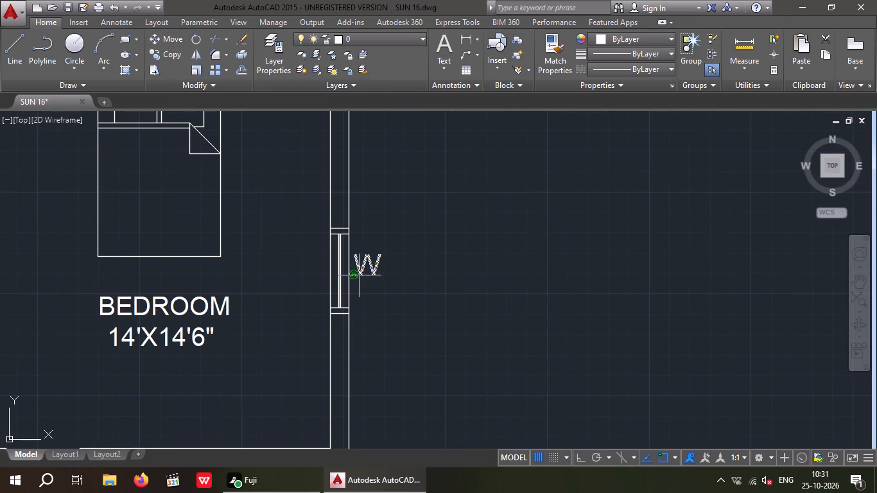
click(360, 275)
middle_drag(394, 297, 467, 312)
scroll(468, 312, down, 5)
scroll(410, 284, up, 6)
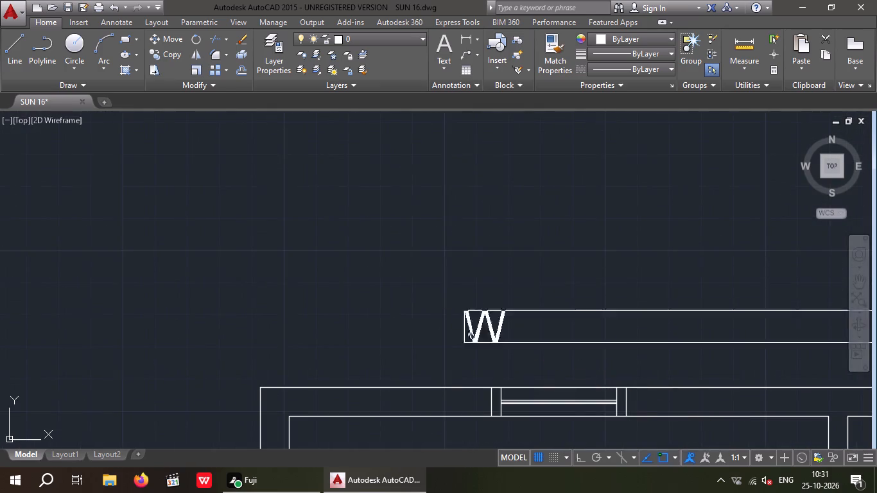
middle_drag(527, 372, 426, 334)
scroll(468, 336, up, 3)
scroll(430, 349, down, 3)
scroll(419, 349, up, 2)
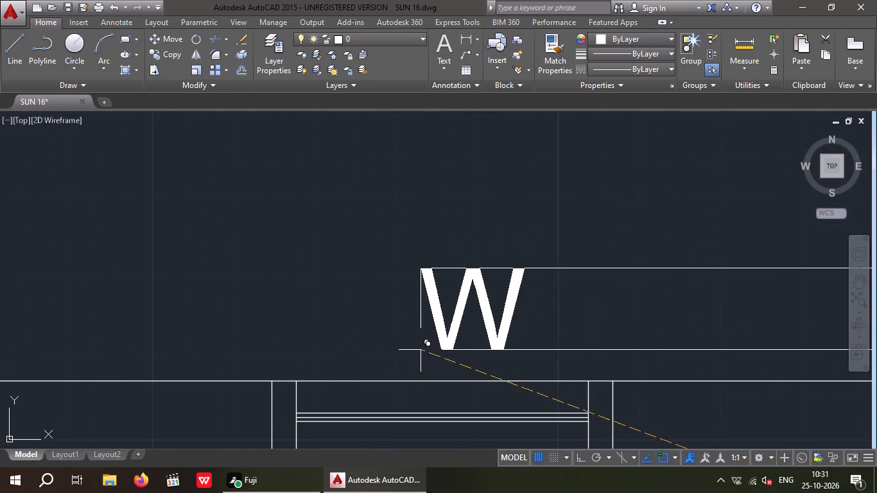
click(394, 360)
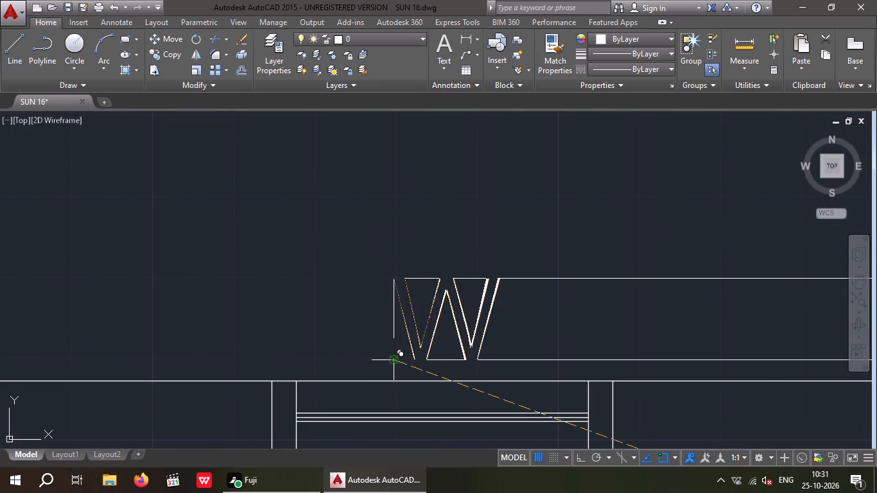
Place further copies of the W label outside the kitchen's side-wall window and the dining area's window.
scroll(399, 343, down, 4)
middle_drag(390, 354, 460, 241)
scroll(456, 236, down, 2)
scroll(361, 320, up, 3)
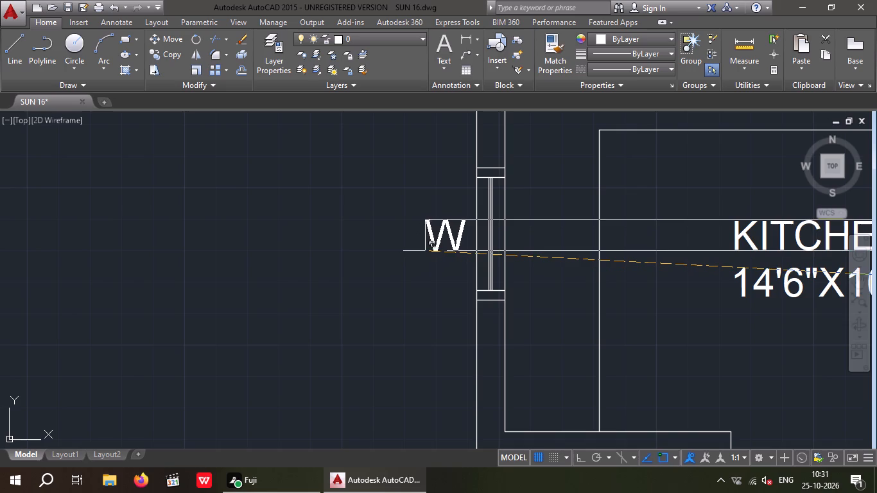
click(425, 251)
scroll(418, 239, down, 4)
middle_drag(353, 297, 378, 230)
scroll(443, 232, up, 4)
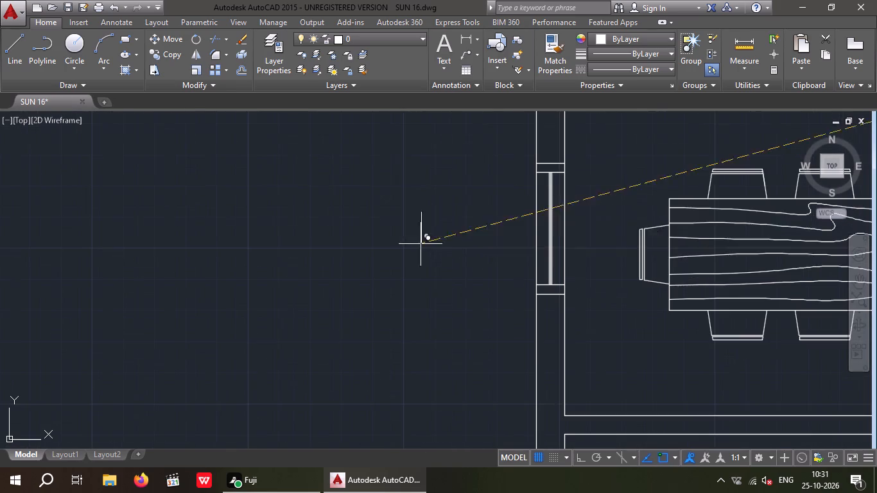
middle_drag(452, 282, 401, 323)
scroll(438, 295, up, 1)
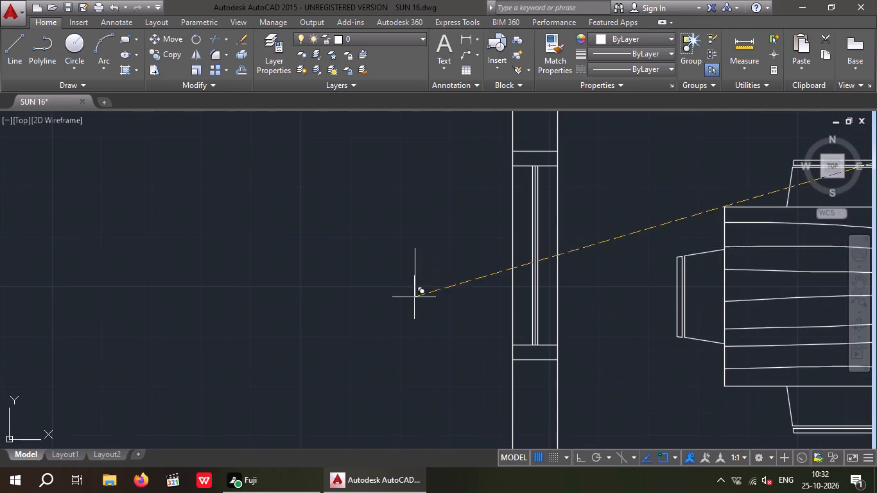
click(432, 287)
Place copies of the W label outside the living hall's two windows, beside the long sofa and below the small sofa.
scroll(412, 270, down, 4)
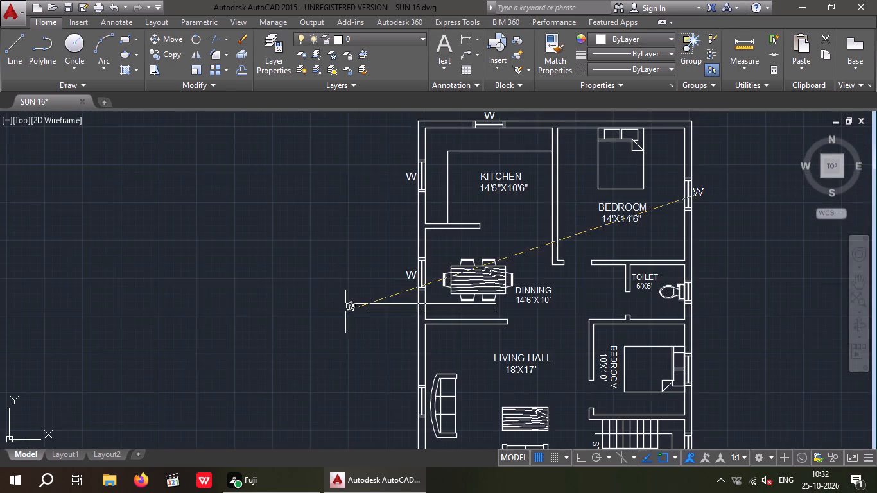
middle_drag(345, 311, 392, 237)
scroll(452, 336, up, 6)
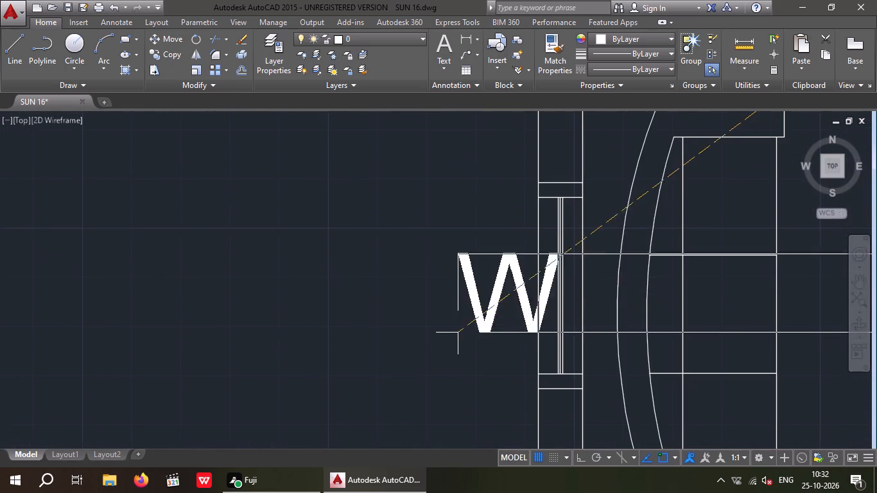
middle_drag(445, 347, 374, 412)
scroll(399, 367, down, 1)
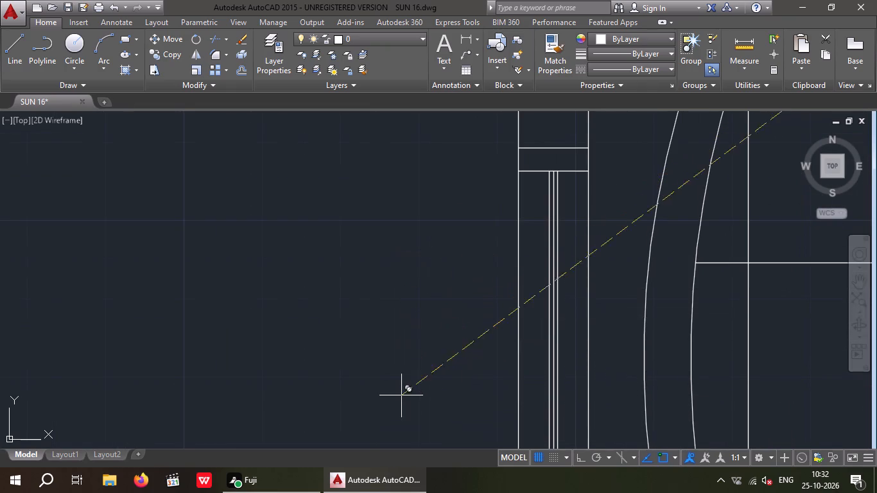
click(397, 376)
scroll(346, 260, down, 5)
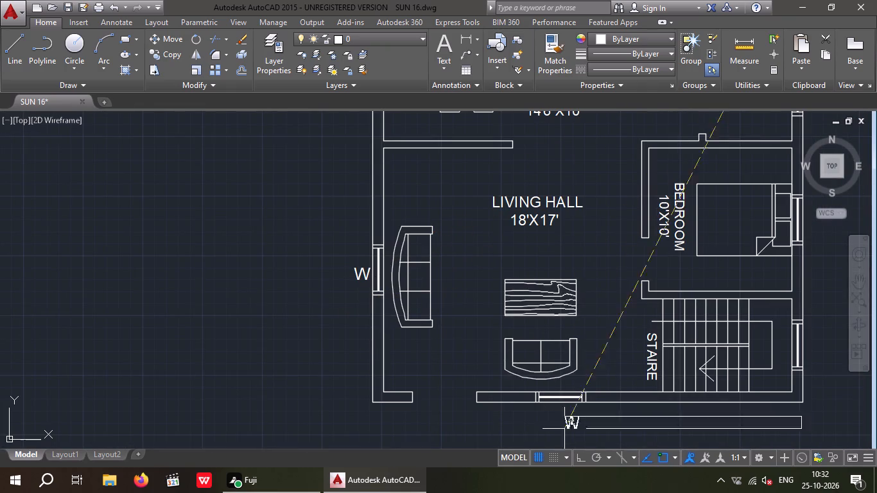
middle_drag(557, 434, 471, 363)
scroll(480, 358, up, 5)
middle_drag(438, 365, 451, 467)
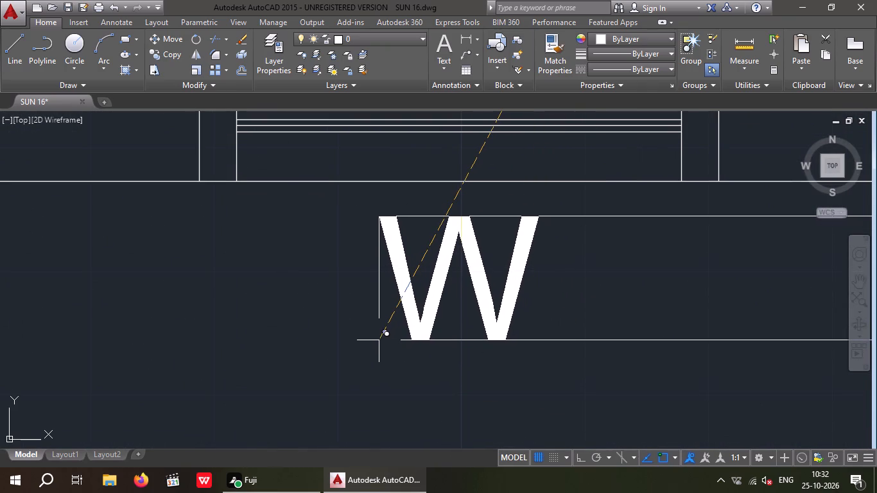
click(381, 340)
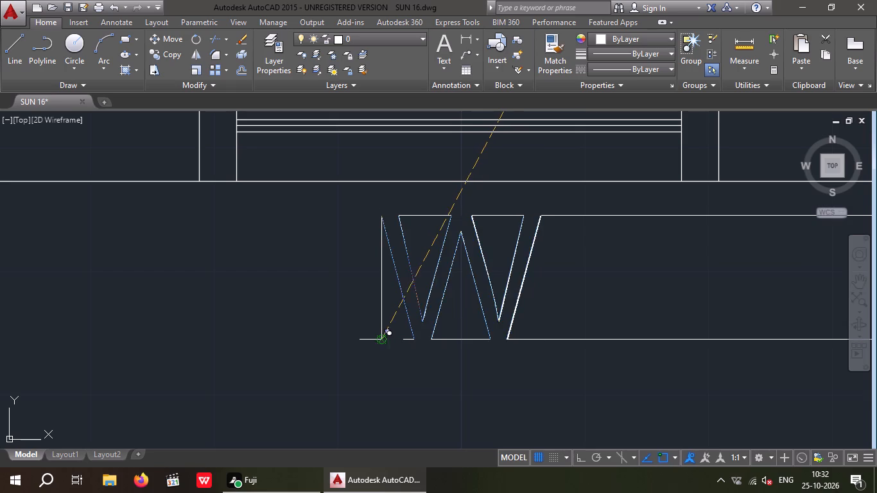
Place copies of the W label outside the staircase window and the 10'X10' bedroom's window.
scroll(376, 320, down, 5)
middle_drag(483, 334, 327, 388)
scroll(627, 272, up, 4)
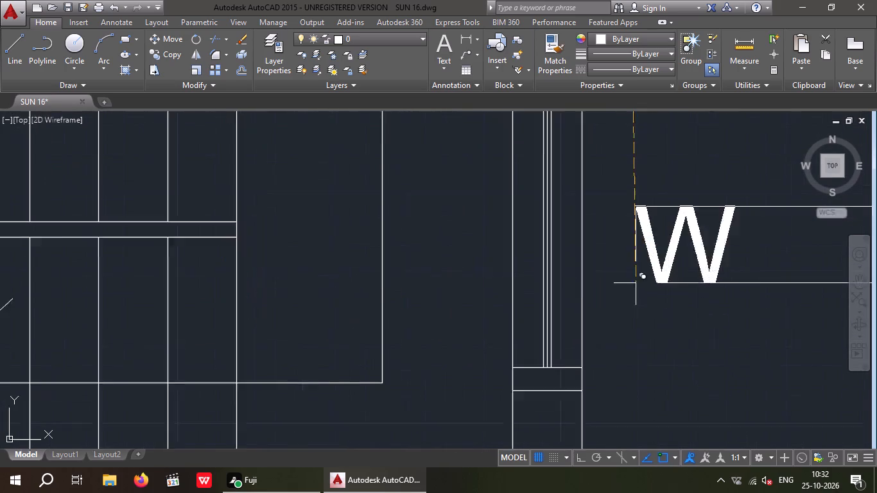
scroll(610, 299, down, 2)
middle_drag(607, 300, 537, 349)
scroll(543, 333, up, 1)
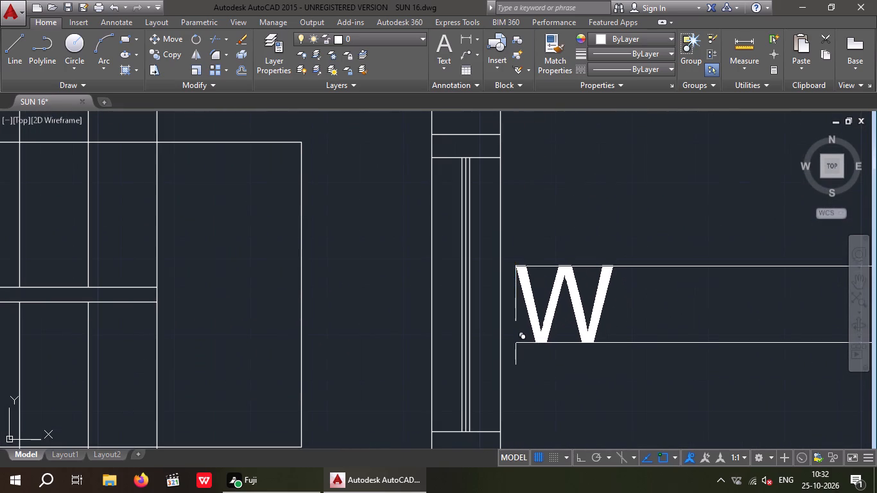
click(530, 337)
scroll(531, 330, down, 6)
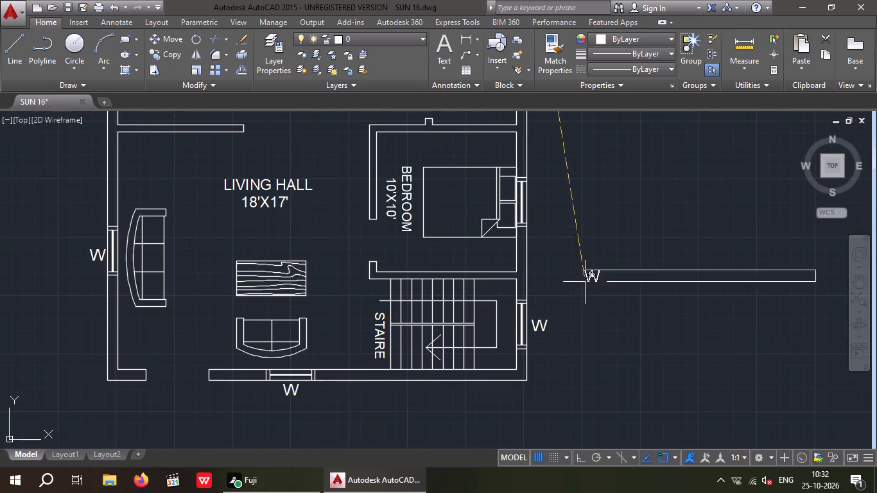
middle_drag(584, 299, 572, 377)
scroll(540, 291, up, 3)
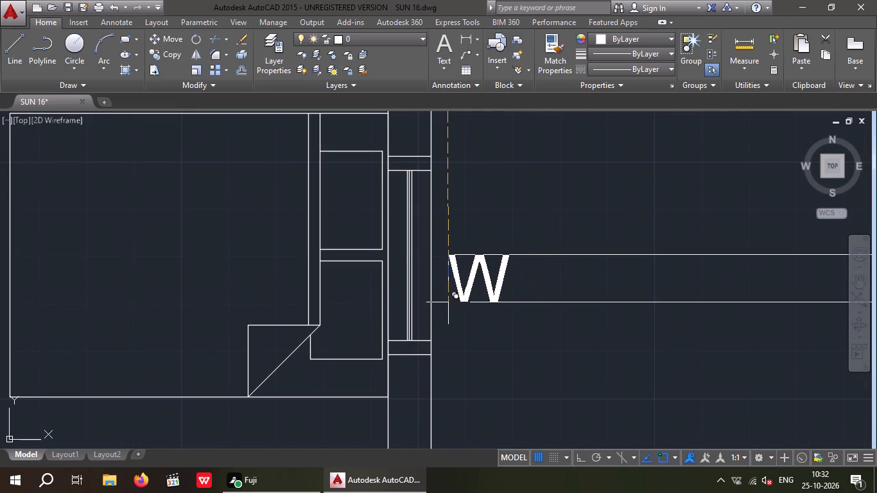
click(446, 302)
Place a last copy of the W label outside the toilet's window and end the copying.
scroll(497, 246, down, 2)
middle_drag(499, 253, 506, 372)
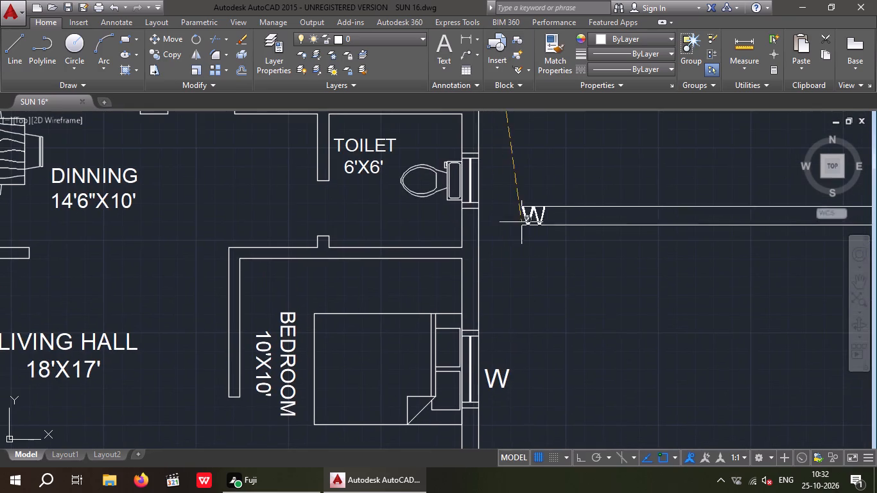
scroll(494, 189, up, 3)
middle_drag(473, 221, 469, 354)
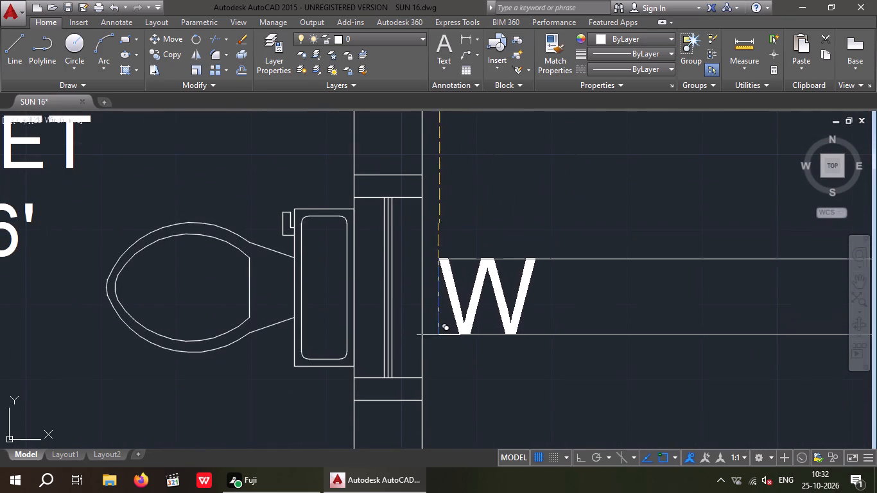
click(444, 340)
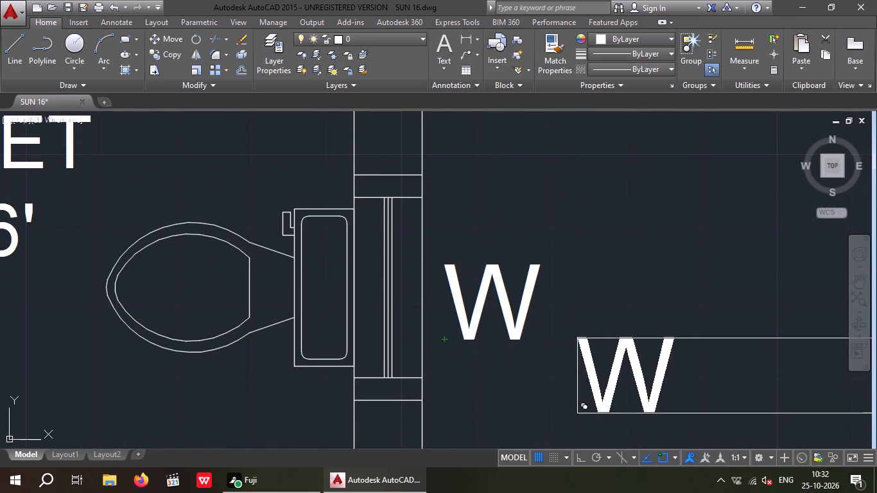
key(Escape)
key(Escape)
Change the text of the label beside the toilet's window to V.
double_click(512, 321)
key(Escape)
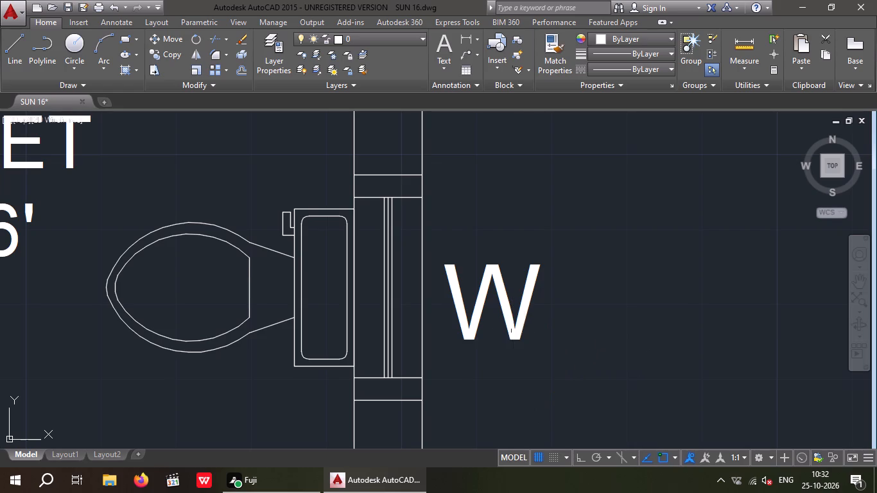
click(511, 333)
double_click(517, 334)
double_click(517, 334)
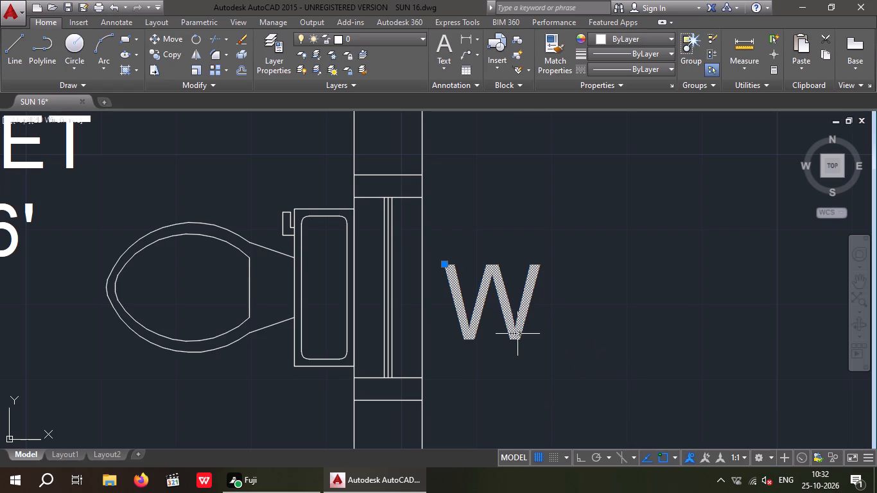
triple_click(517, 334)
double_click(517, 333)
key(Escape)
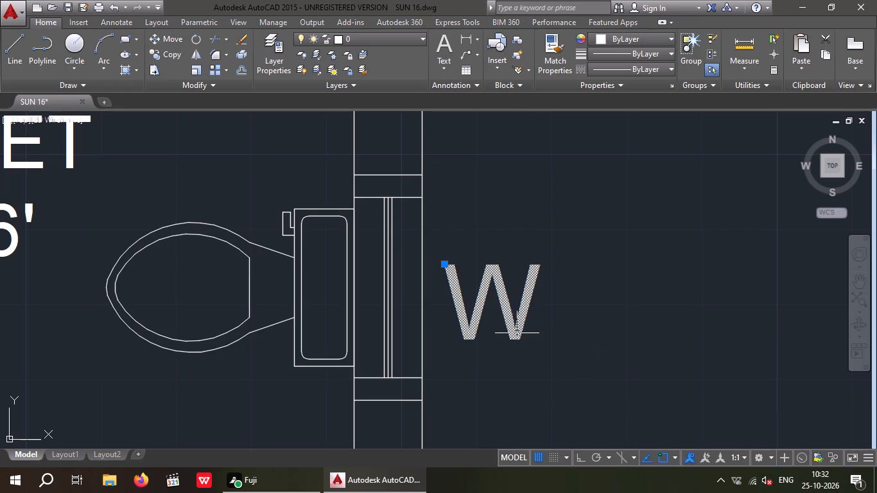
key(Escape)
key(Escape)
triple_click(513, 338)
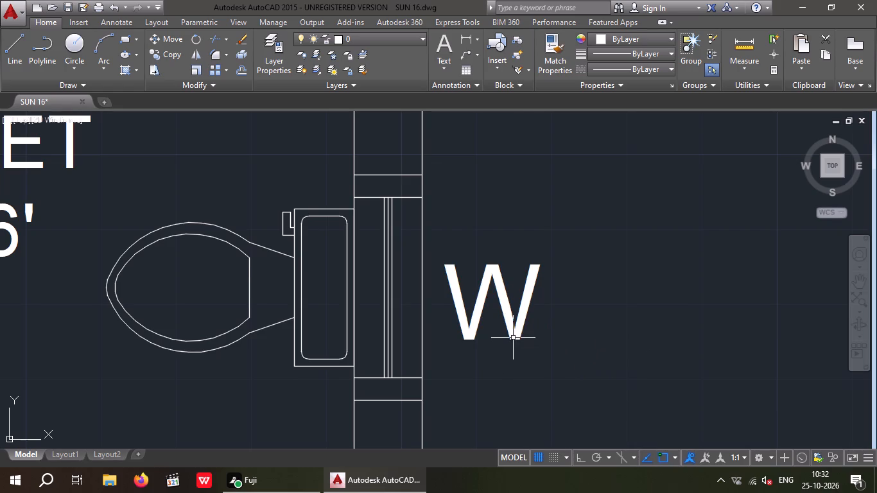
key(Escape)
triple_click(516, 328)
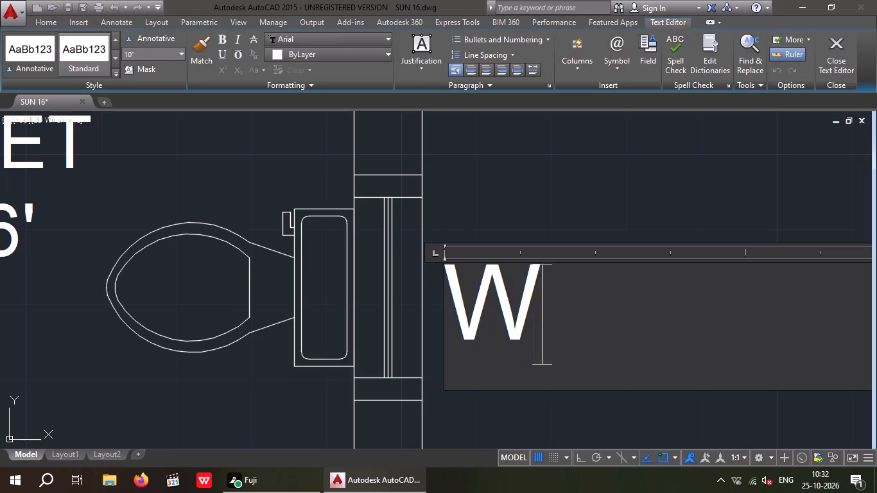
key(BackSpace)
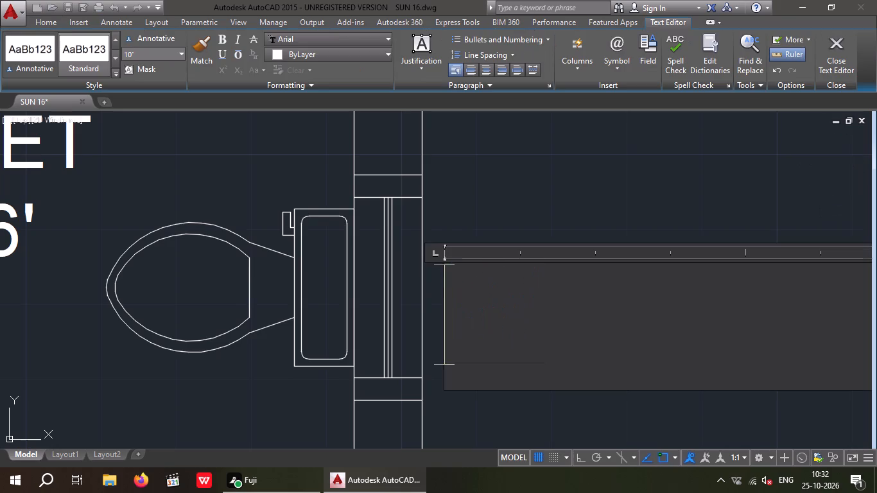
key(v)
click(577, 187)
Save the drawing with the whole floor plan in view.
scroll(575, 200, down, 4)
scroll(572, 275, down, 3)
middle_drag(580, 323, 516, 325)
scroll(552, 306, down, 2)
middle_click(564, 316)
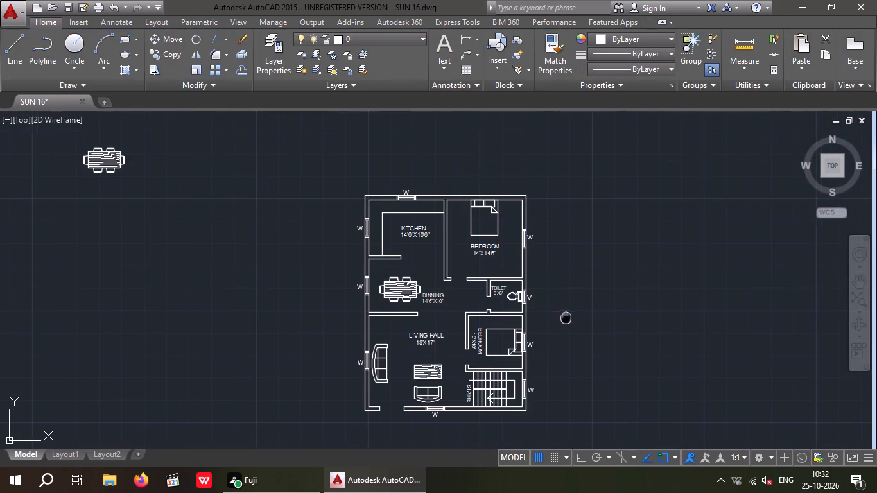
key(Escape)
key(Escape)
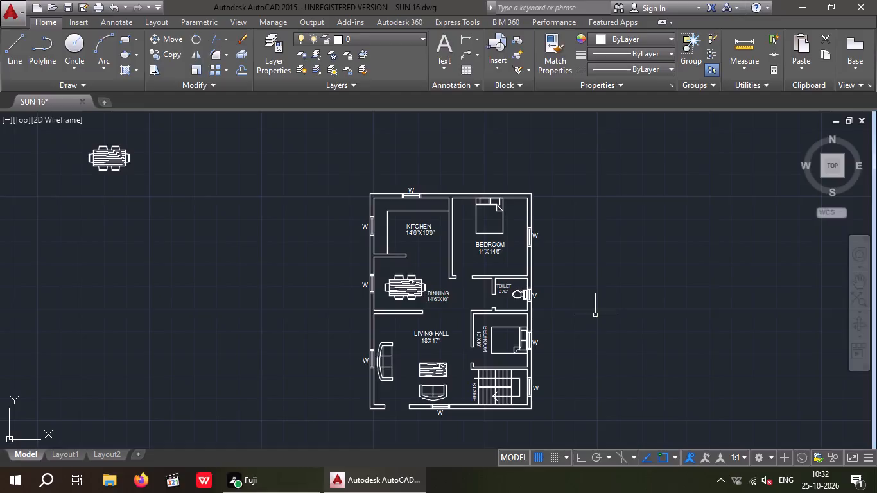
key(ctrl+s)
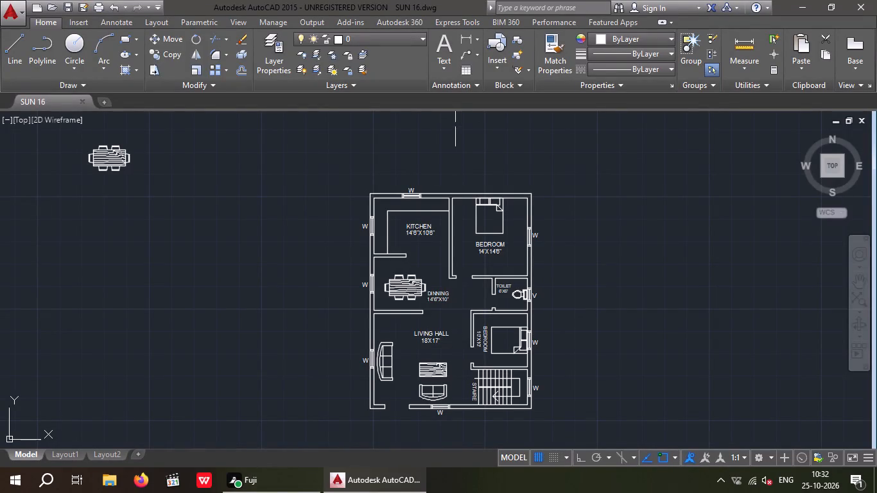
Insert a Door - Imperial block from the tool palettes in the empty space below the spare dining table outside the plan.
key(t)
key(p)
key(Return)
click(560, 102)
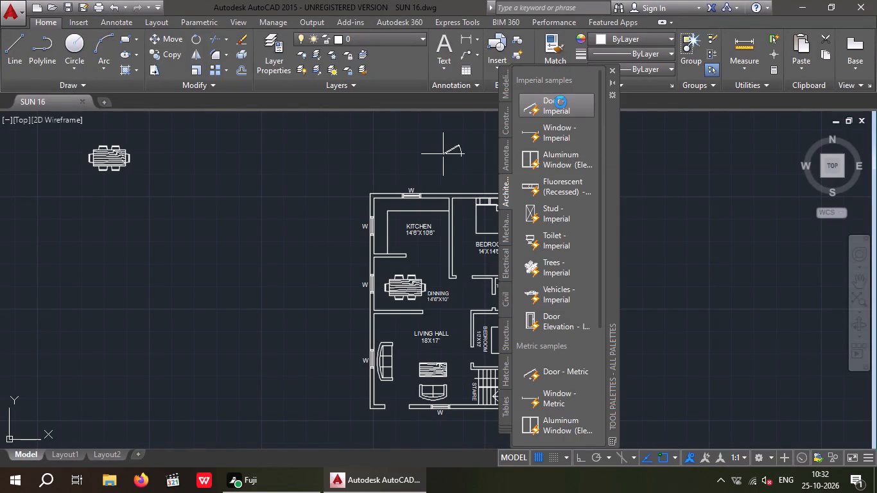
click(113, 202)
key(Escape)
Delete the spare dining table outside the plan and close the tool palettes.
middle_drag(139, 168, 200, 211)
drag(184, 210, 177, 212)
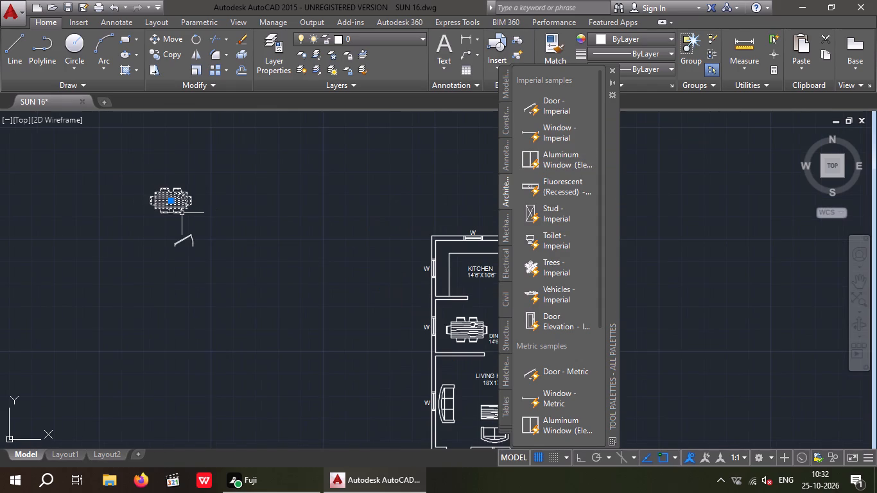
drag(177, 212, 161, 205)
click(146, 182)
key(Delete)
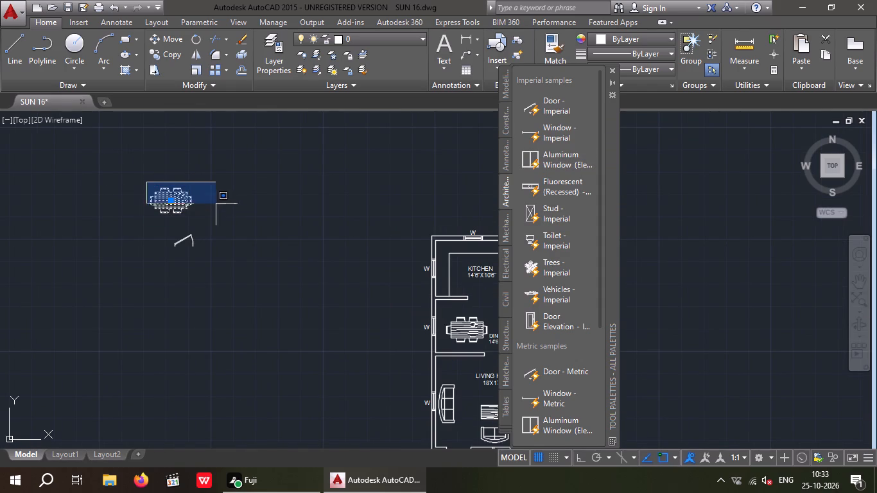
drag(216, 204, 215, 213)
key(Delete)
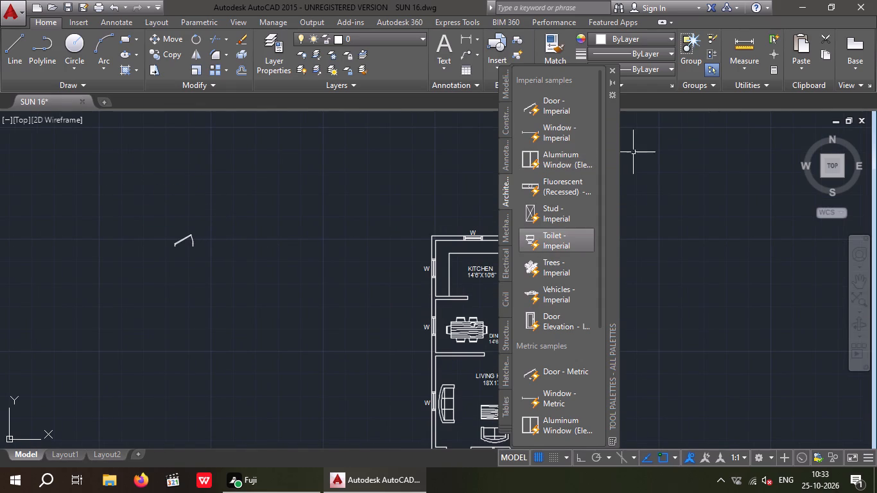
click(612, 69)
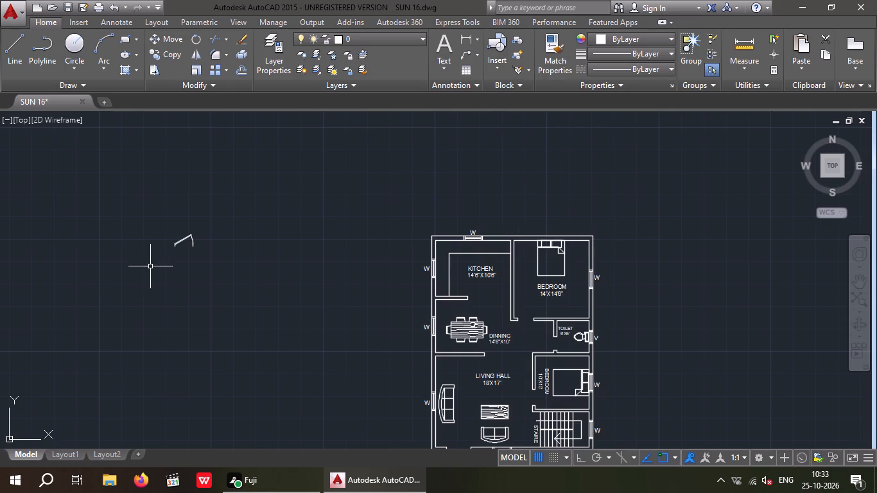
Change the opening angle of the door block outside the plan so its leaf stands fully open at 90°.
scroll(169, 231, up, 1)
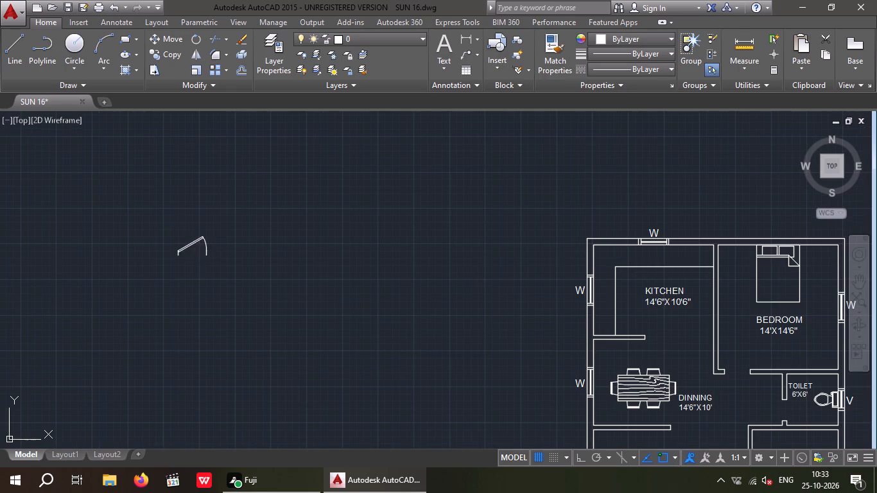
click(187, 248)
scroll(168, 240, up, 4)
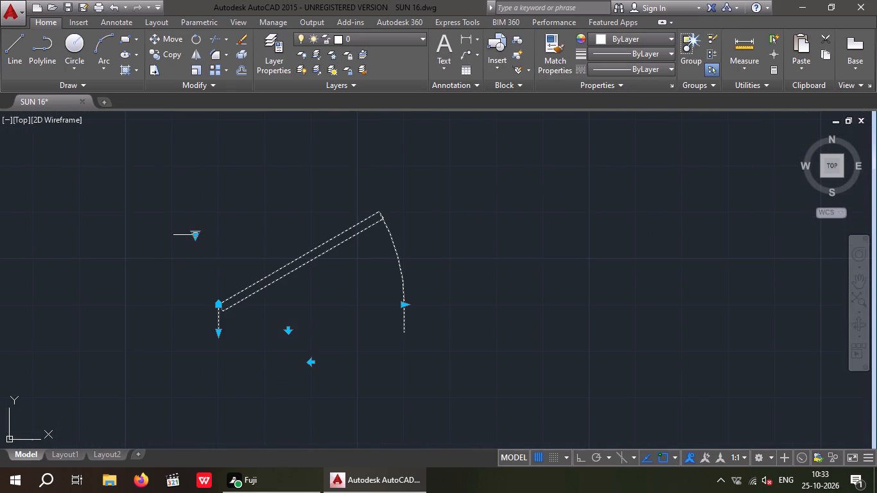
click(195, 234)
click(225, 290)
Copy the door from its jamb corner onto the wall-end corner of the 14'X14'6" bedroom's door opening.
scroll(208, 243, down, 5)
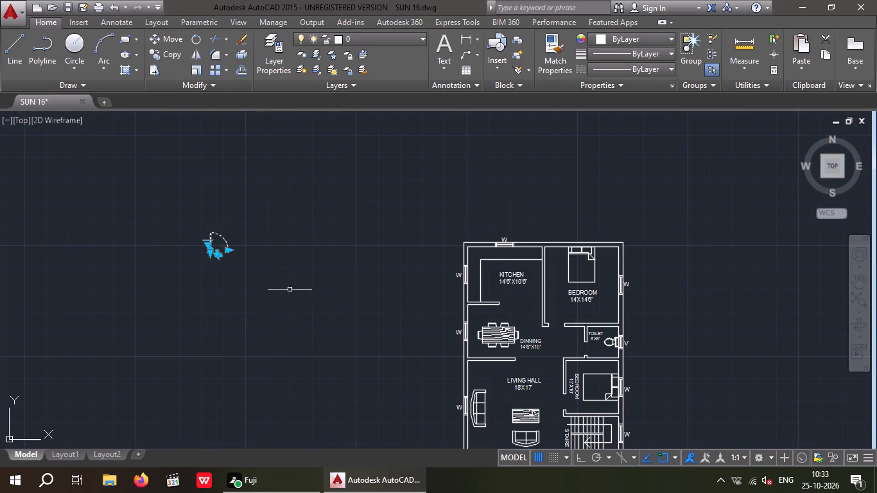
click(173, 56)
scroll(204, 249, up, 3)
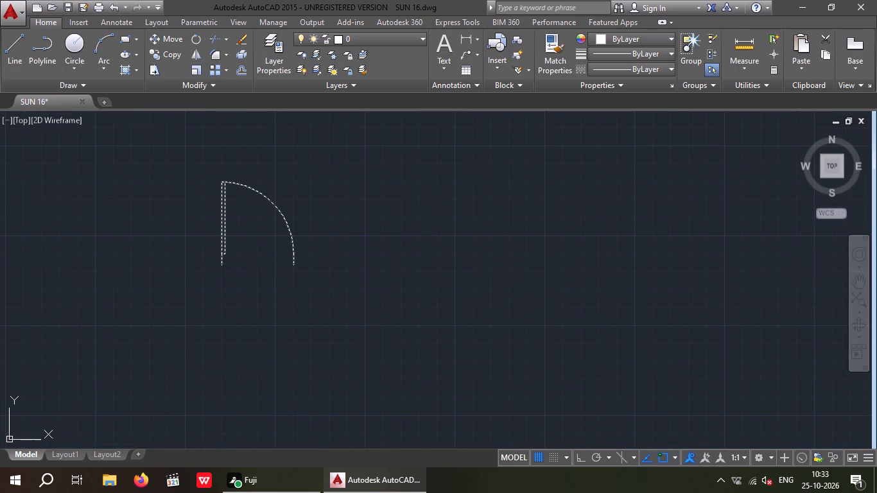
click(223, 268)
scroll(293, 294, down, 3)
middle_drag(792, 349, 475, 310)
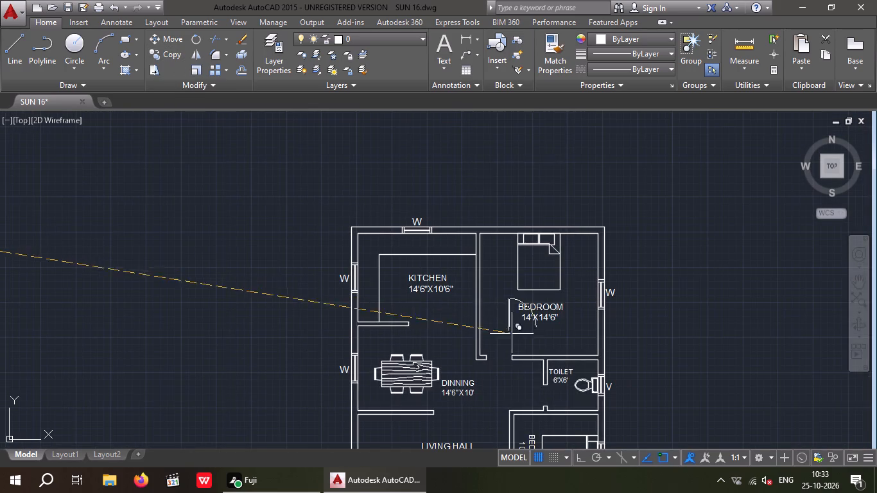
scroll(509, 350, up, 4)
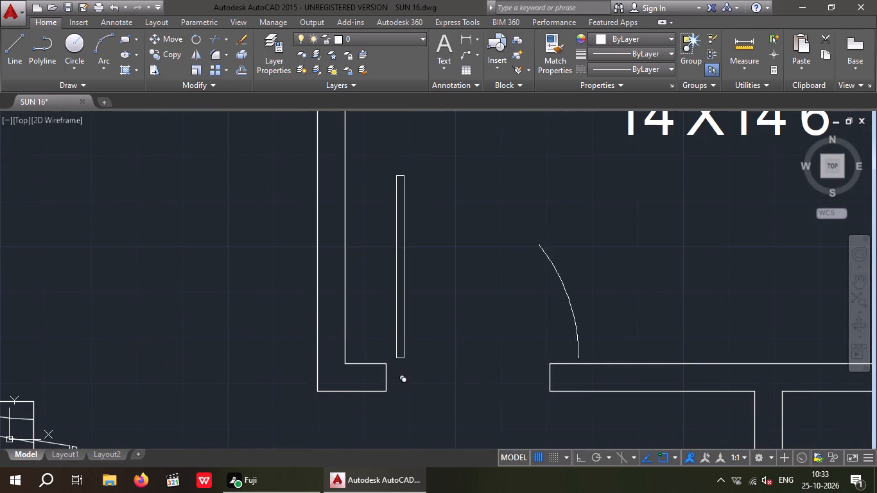
click(386, 392)
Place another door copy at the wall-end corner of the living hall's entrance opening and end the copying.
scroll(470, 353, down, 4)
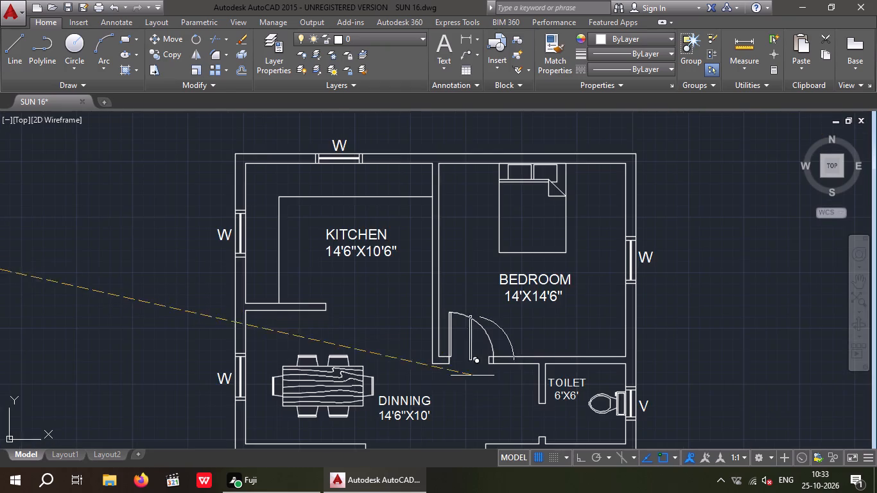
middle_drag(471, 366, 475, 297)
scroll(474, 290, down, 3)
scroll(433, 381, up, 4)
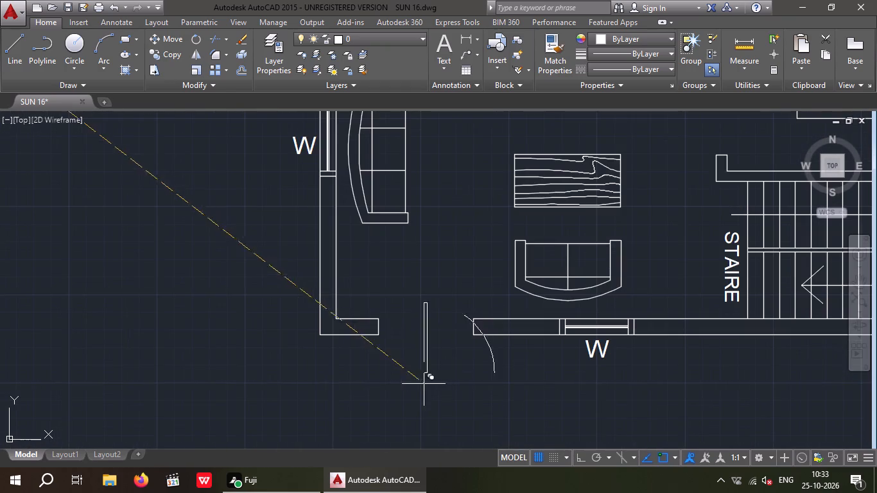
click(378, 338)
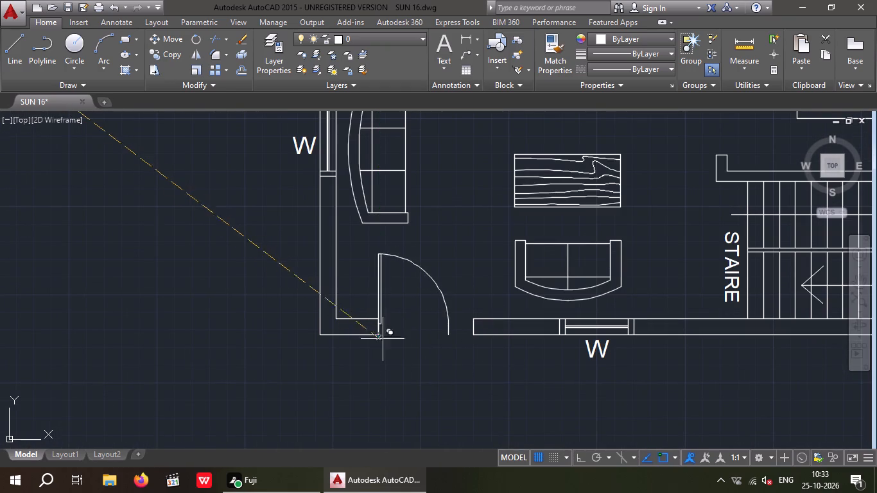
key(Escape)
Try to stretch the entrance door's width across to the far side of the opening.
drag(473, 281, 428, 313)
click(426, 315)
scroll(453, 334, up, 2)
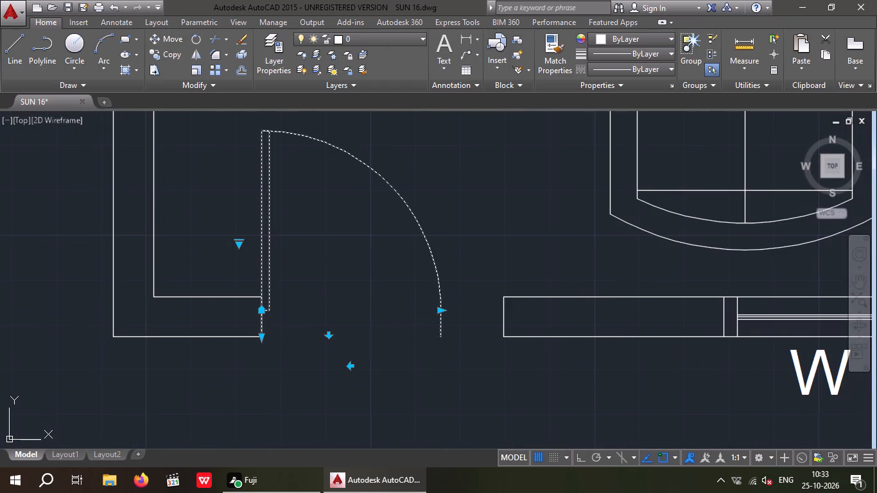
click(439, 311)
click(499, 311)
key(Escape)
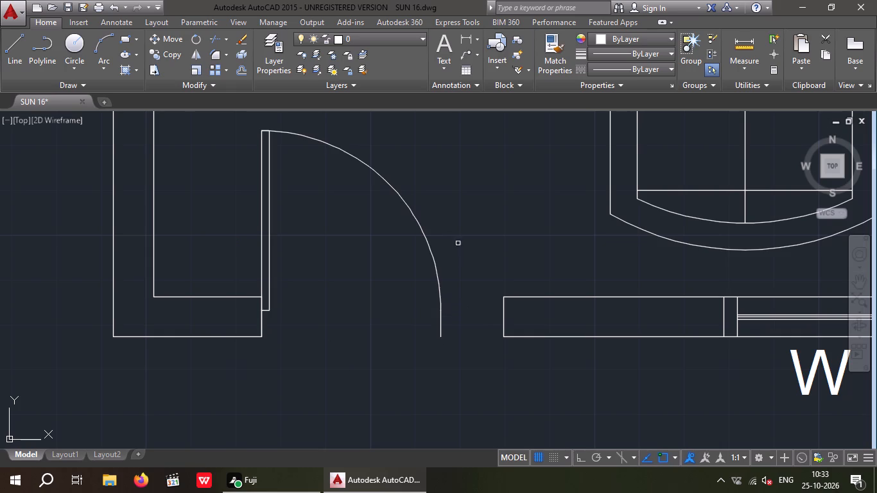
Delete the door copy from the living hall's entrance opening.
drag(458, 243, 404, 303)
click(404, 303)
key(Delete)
Rotate the spare door outside the plan 90° clockwise with Ortho mode on.
scroll(402, 306, down, 5)
middle_drag(406, 342, 274, 453)
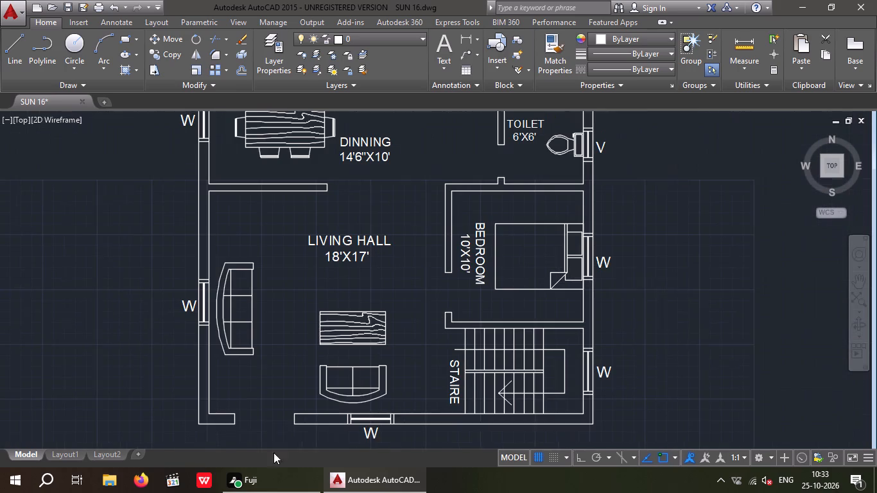
middle_drag(274, 453, 273, 453)
middle_drag(488, 338, 473, 374)
scroll(440, 309, down, 1)
middle_drag(432, 324, 424, 377)
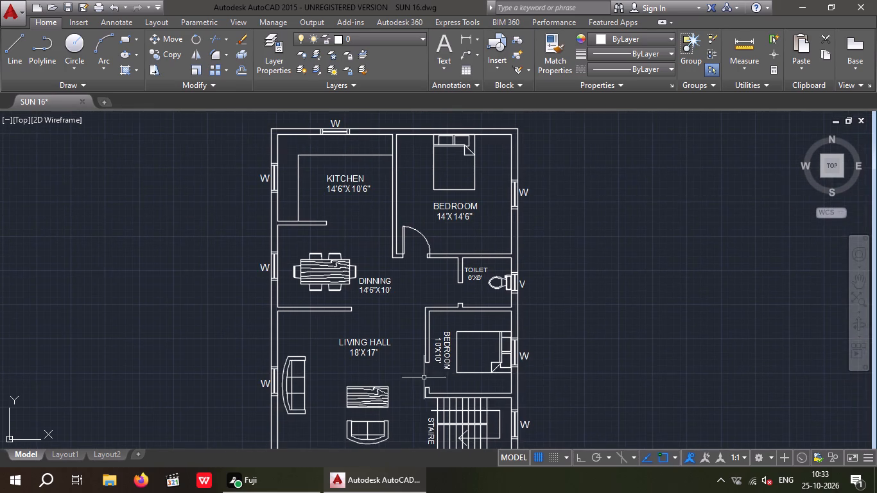
middle_drag(368, 269, 522, 303)
scroll(514, 304, down, 1)
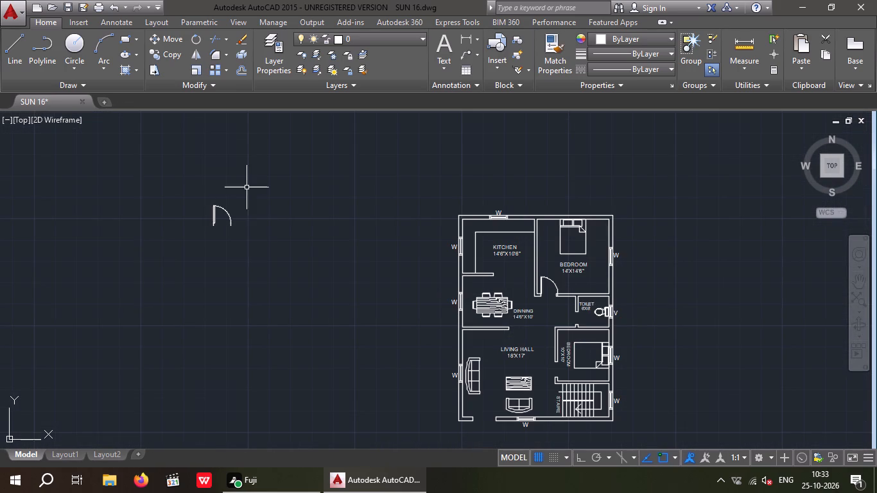
drag(247, 187, 173, 283)
click(169, 288)
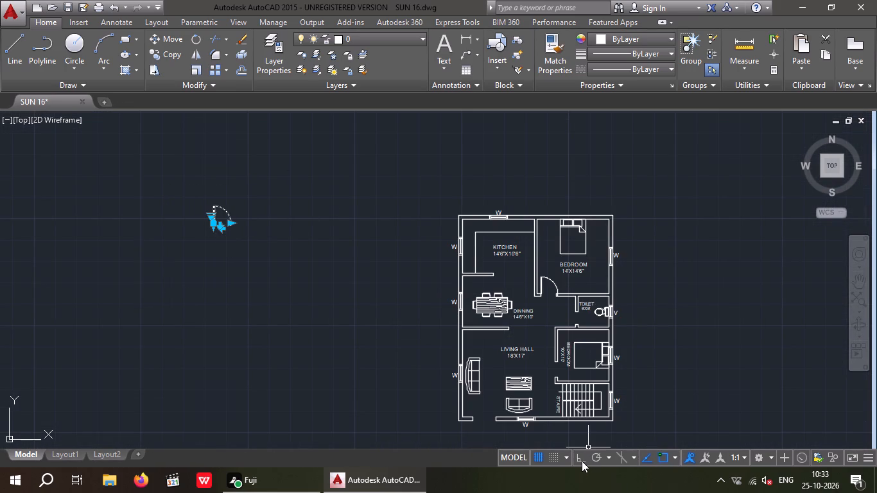
click(580, 461)
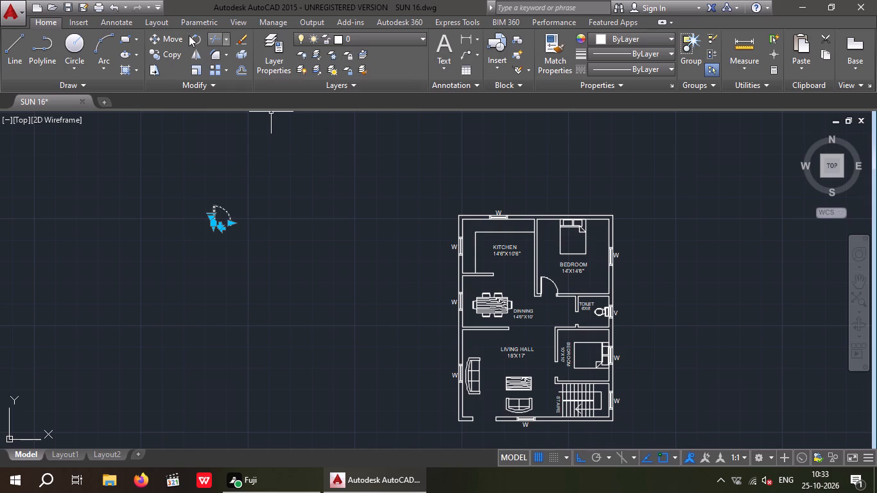
click(189, 35)
click(231, 227)
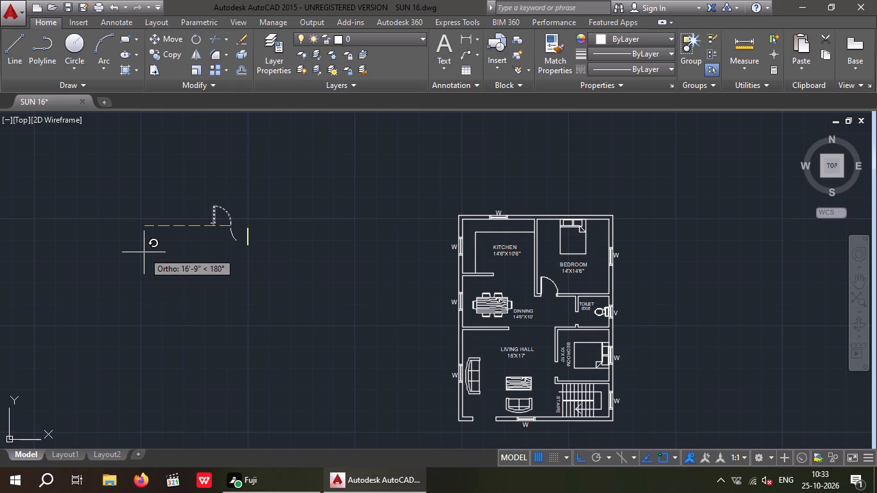
click(213, 278)
Flip the rotated spare door so its leaf lies at the bottom and the swing arc rises above it.
drag(321, 192, 146, 267)
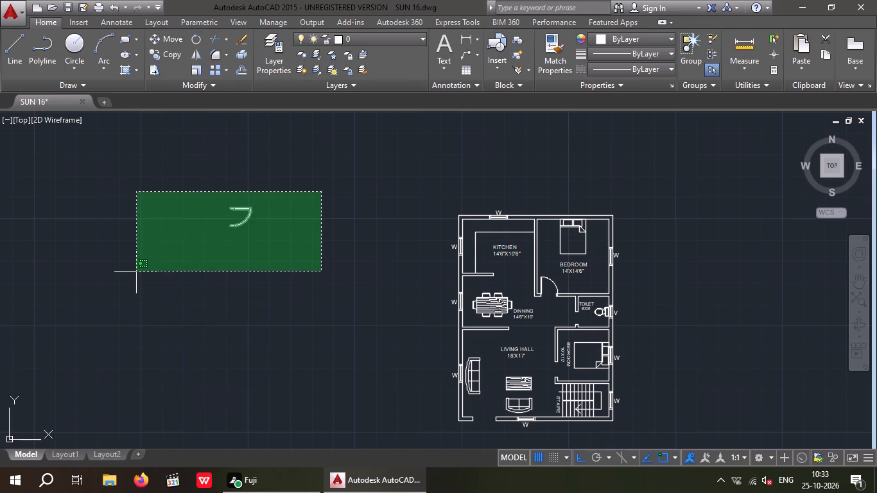
click(136, 272)
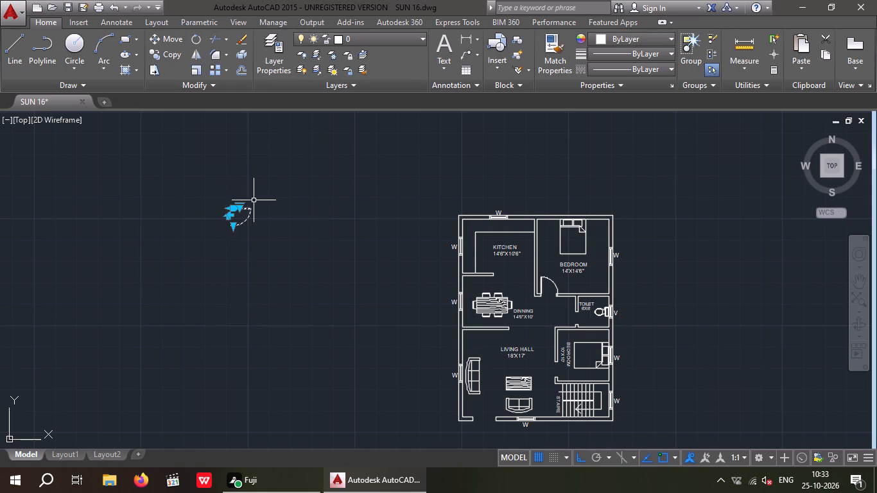
scroll(233, 211, up, 4)
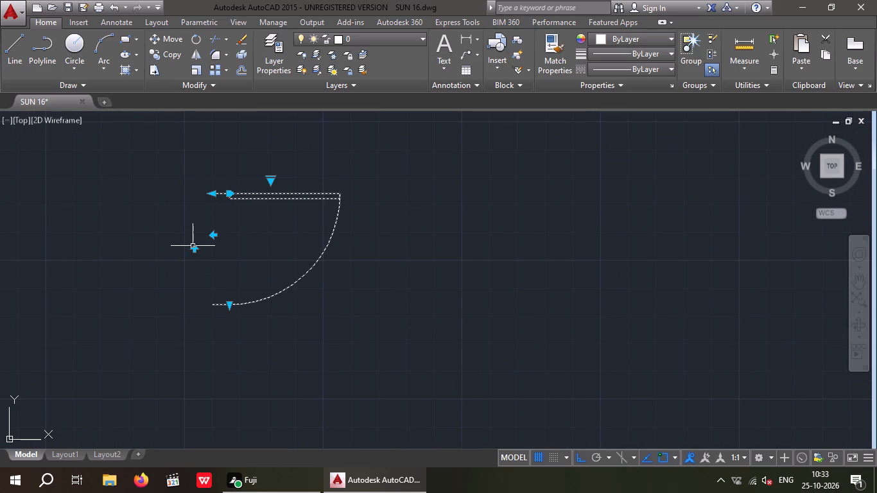
click(194, 250)
scroll(196, 249, down, 2)
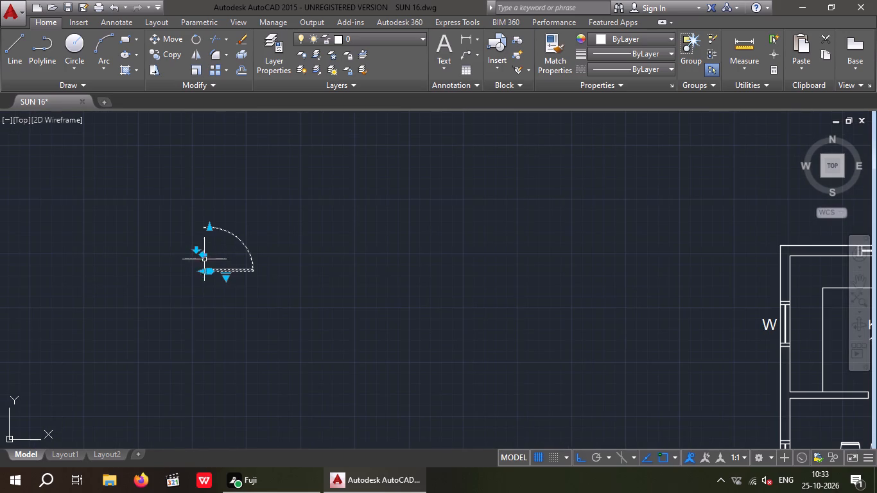
Move the flipped door, with Ortho mode off, onto the lower wall-end corner of the 10'X10' bedroom's door opening.
click(169, 42)
scroll(195, 265, up, 3)
click(219, 286)
scroll(218, 283, down, 5)
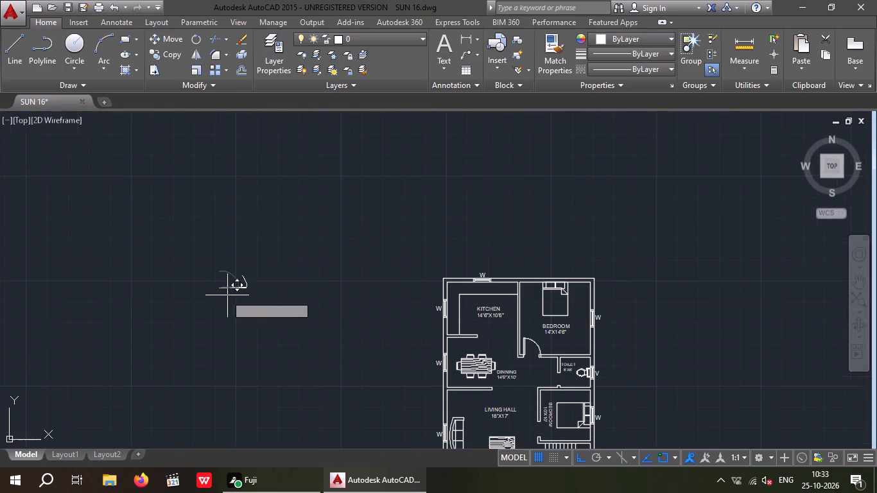
middle_drag(376, 304, 316, 268)
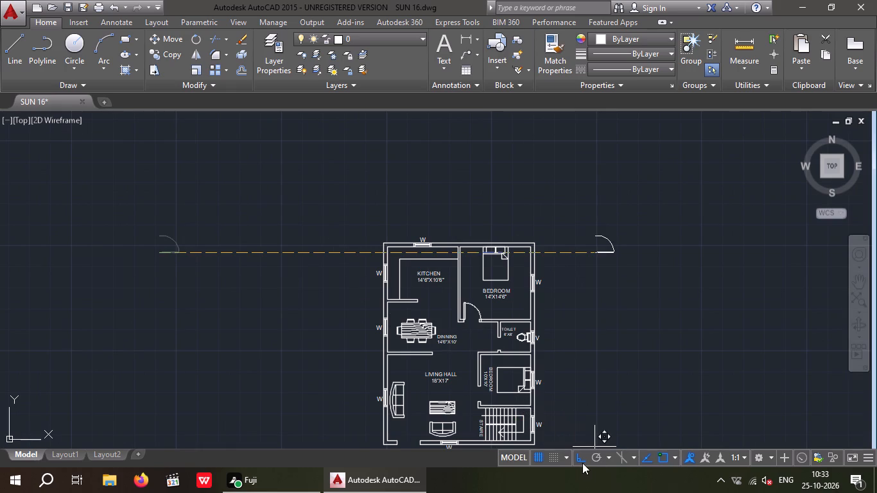
drag(582, 463, 562, 460)
scroll(486, 402, up, 7)
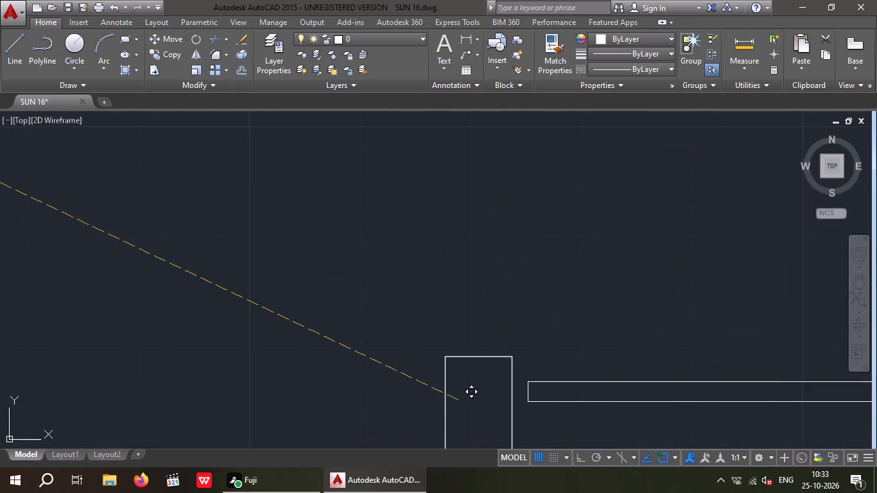
click(447, 358)
scroll(451, 289, down, 5)
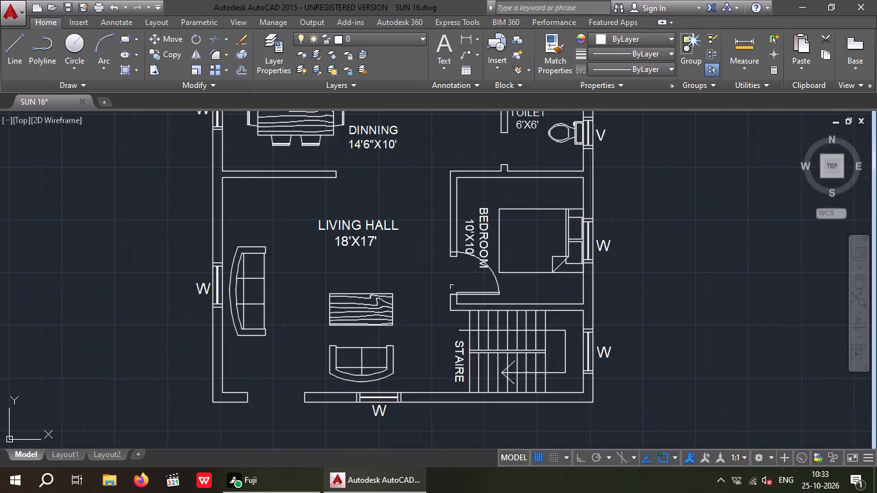
Copy the 10'X10' bedroom's door onto the lower wall-stub corner of the toilet's door opening and end the copying.
scroll(462, 290, up, 3)
drag(504, 323, 467, 300)
click(457, 287)
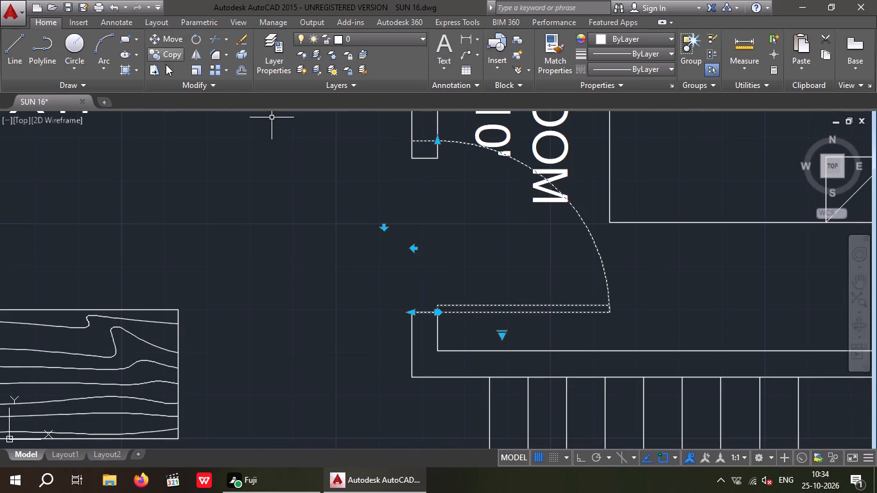
click(169, 56)
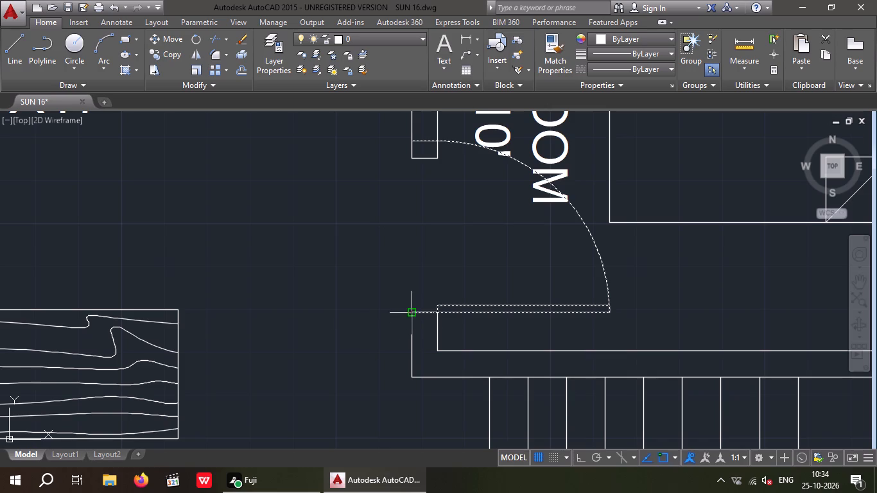
click(412, 313)
scroll(409, 312, down, 4)
scroll(443, 223, up, 4)
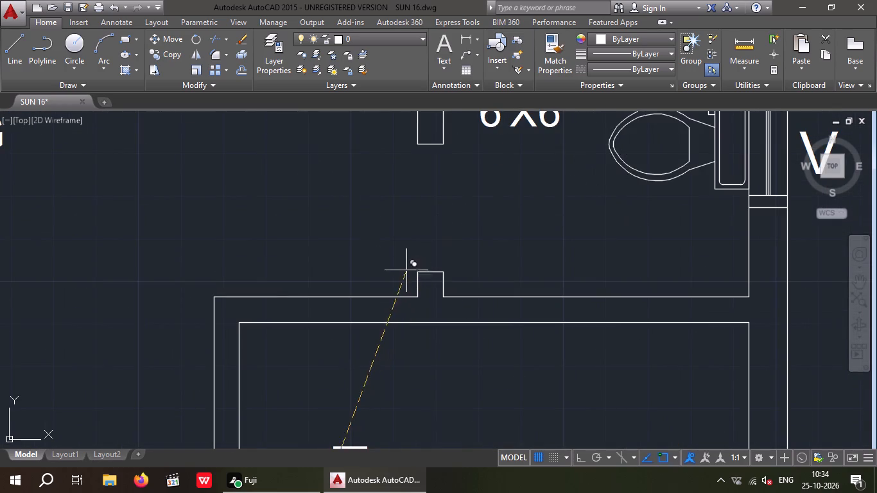
scroll(410, 274, up, 3)
click(428, 261)
key(Escape)
Shorten the toilet's door so its swing arc ends at the corner of the upper wall end of the opening.
scroll(360, 265, down, 3)
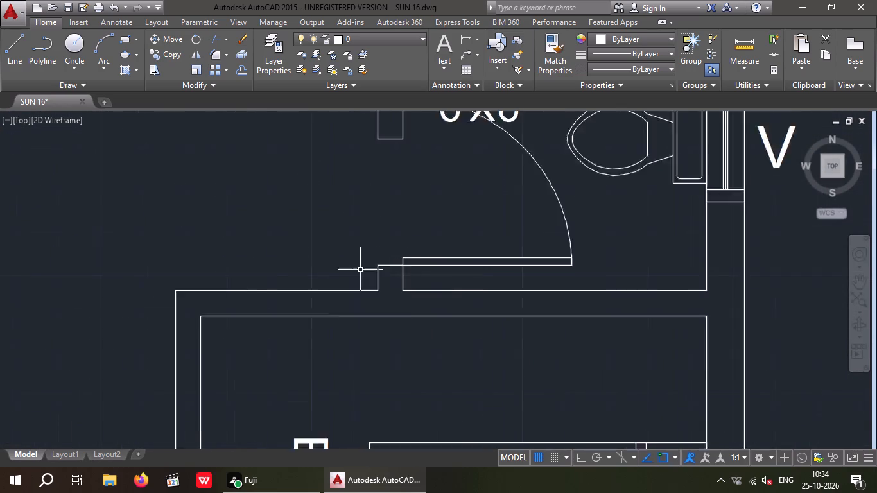
scroll(360, 270, down, 1)
scroll(451, 204, up, 2)
drag(499, 164, 476, 202)
click(476, 202)
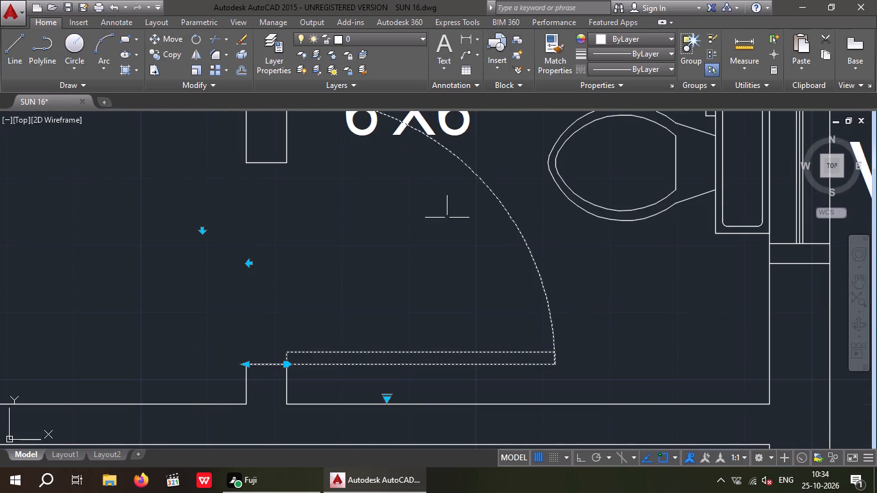
middle_drag(427, 234, 469, 344)
drag(329, 207, 329, 219)
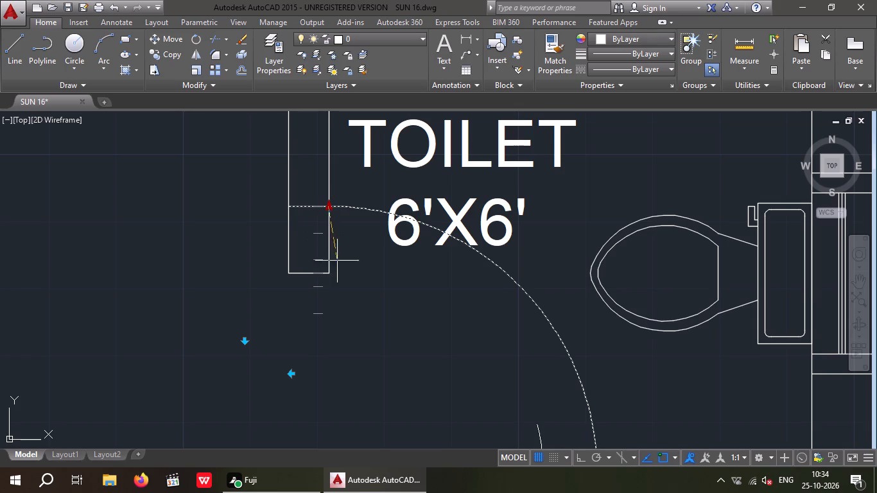
click(333, 277)
scroll(341, 273, down, 4)
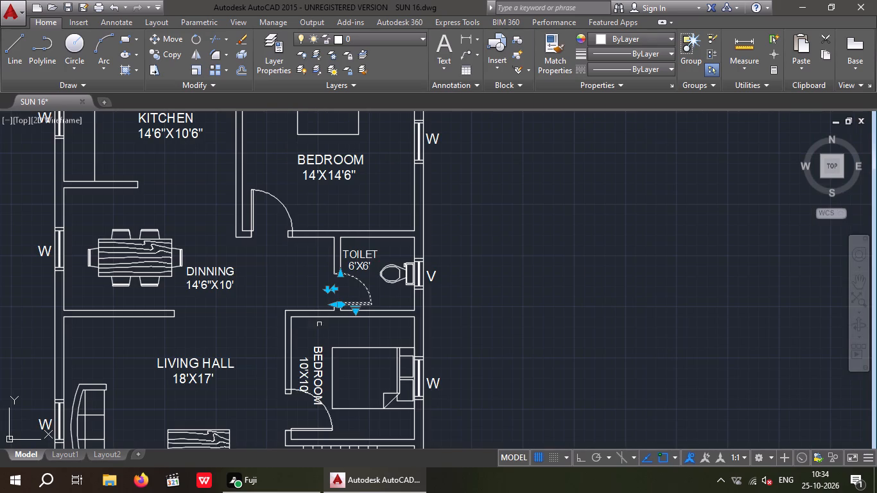
key(Escape)
Shorten the 14'X14'6" bedroom's door by 5" so its swing arc ends at the wall end facing the hinge.
scroll(288, 207, up, 5)
drag(295, 231, 223, 298)
drag(218, 300, 226, 300)
scroll(242, 289, down, 3)
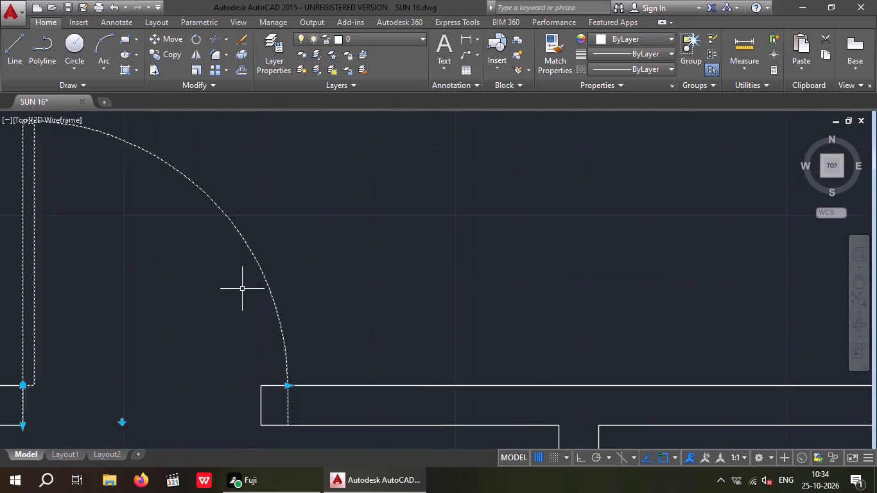
scroll(263, 326, up, 3)
drag(251, 330, 245, 331)
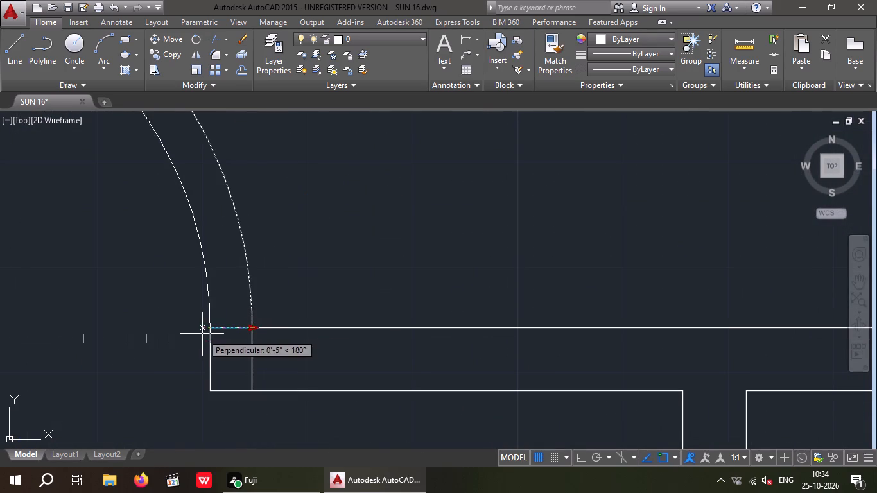
click(209, 332)
scroll(206, 331, down, 5)
key(Escape)
Shorten the 10'X10' bedroom's door by 5" so its swing arc ends at the upper wall end of the opening.
middle_drag(223, 337, 299, 274)
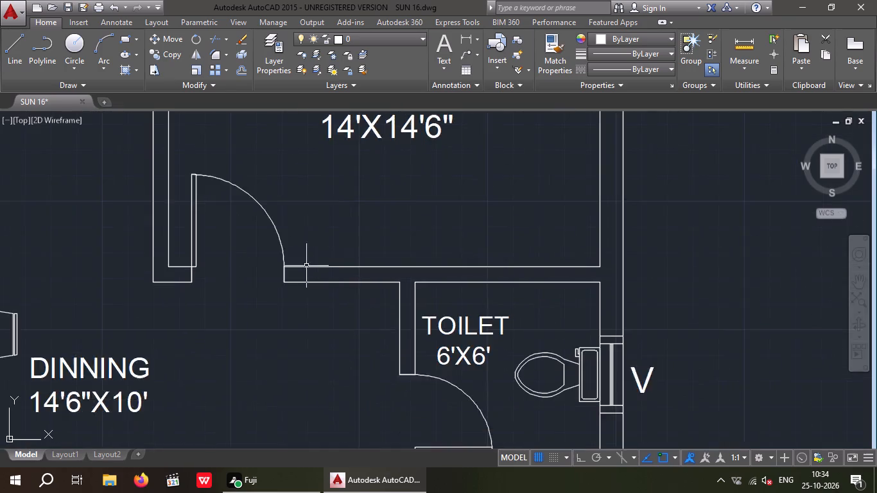
scroll(329, 253, down, 3)
scroll(324, 369, up, 5)
drag(304, 313, 296, 305)
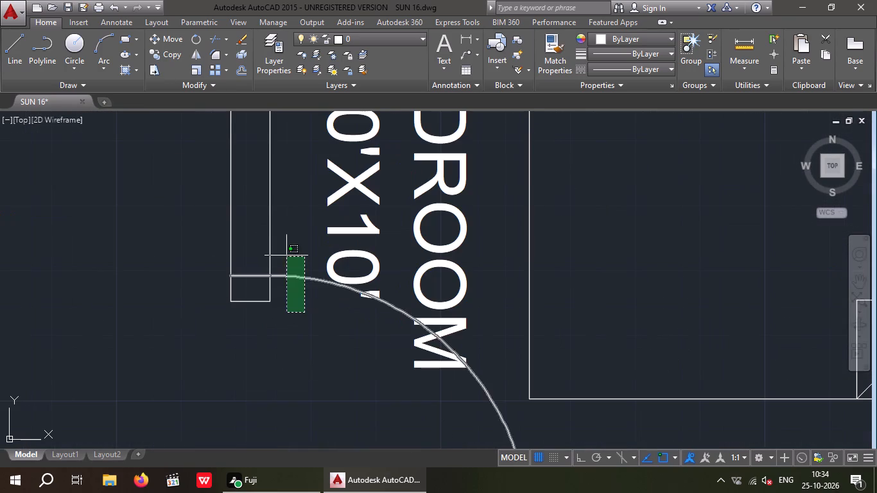
click(286, 255)
drag(268, 277, 268, 291)
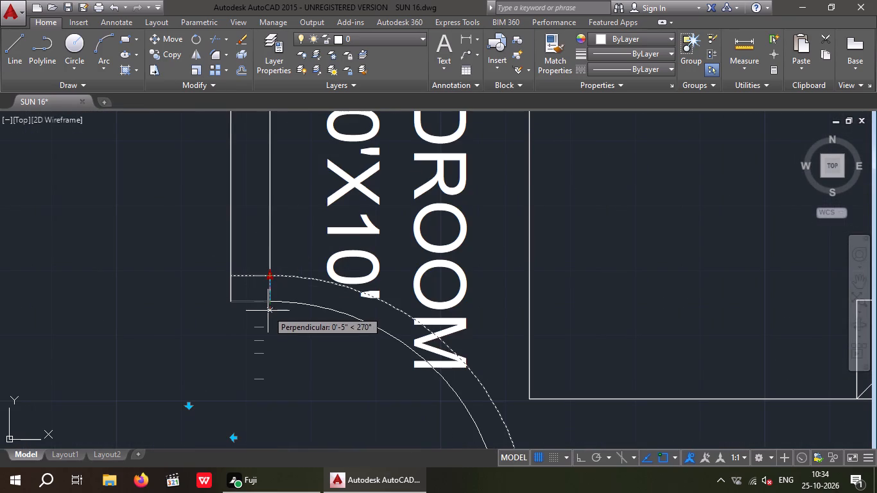
click(268, 311)
key(Escape)
Insert the block Door - Imperial at scale 1.5 in X, Y and Z in the empty space west of the plan.
scroll(277, 304, down, 4)
middle_drag(270, 327, 363, 297)
scroll(363, 294, down, 3)
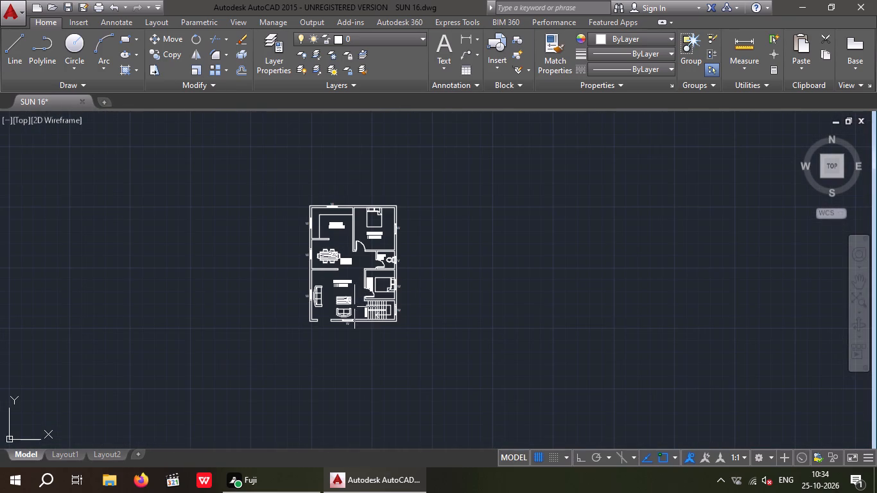
click(495, 48)
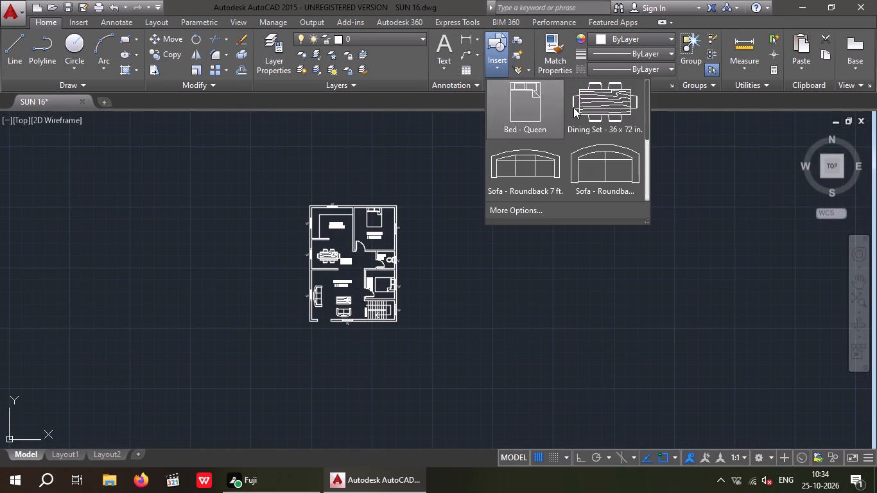
click(540, 205)
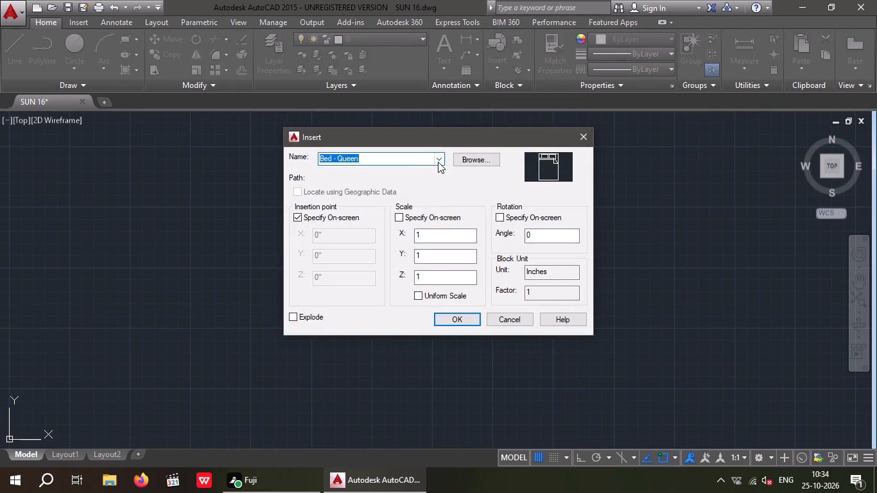
click(438, 162)
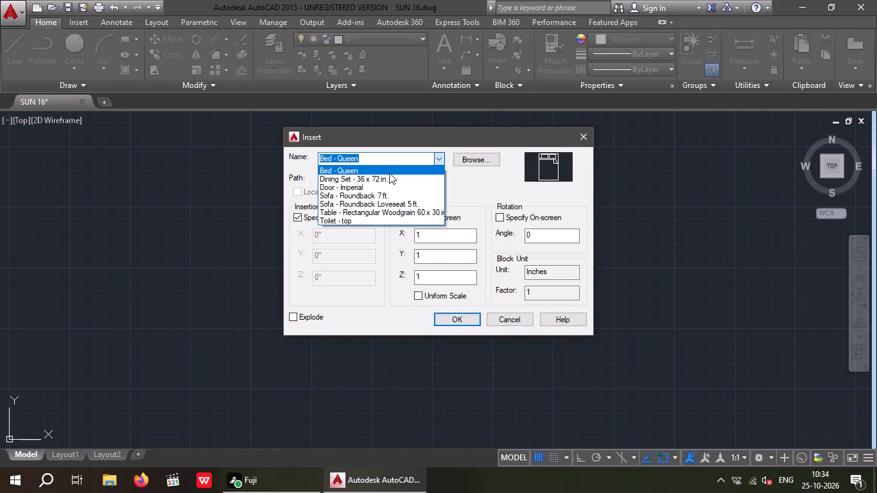
click(385, 186)
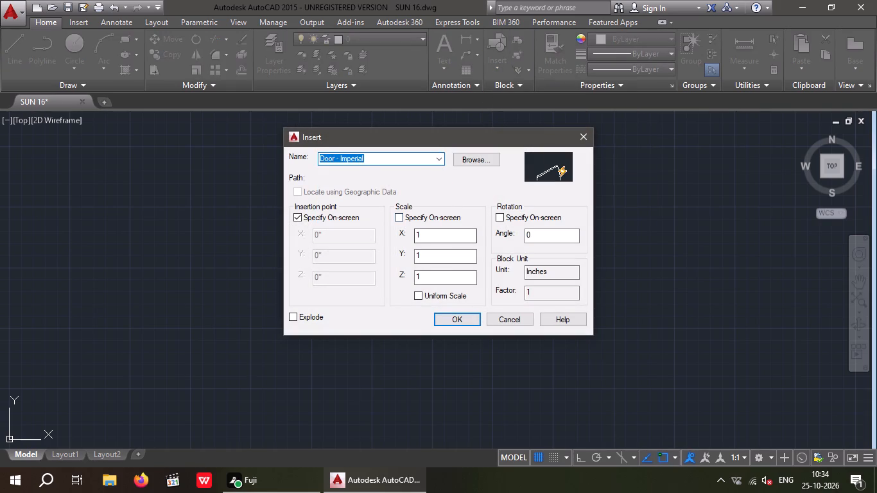
click(430, 236)
text(.5)
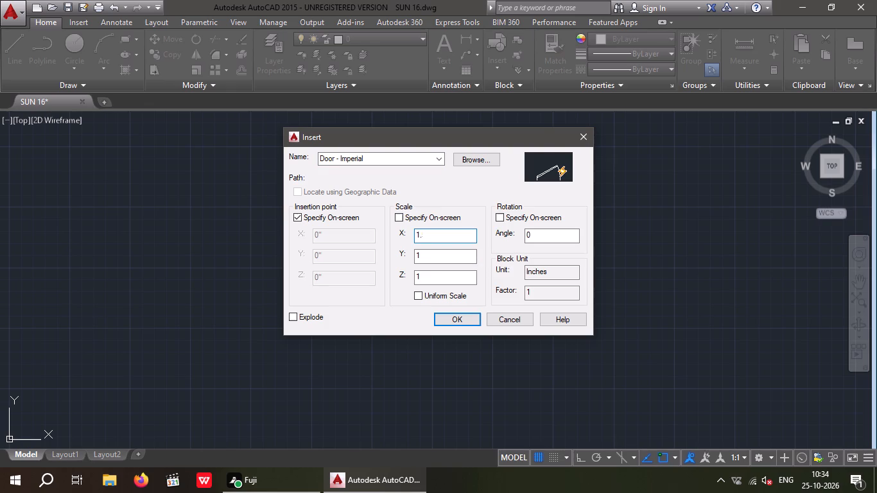
click(438, 261)
text(.5)
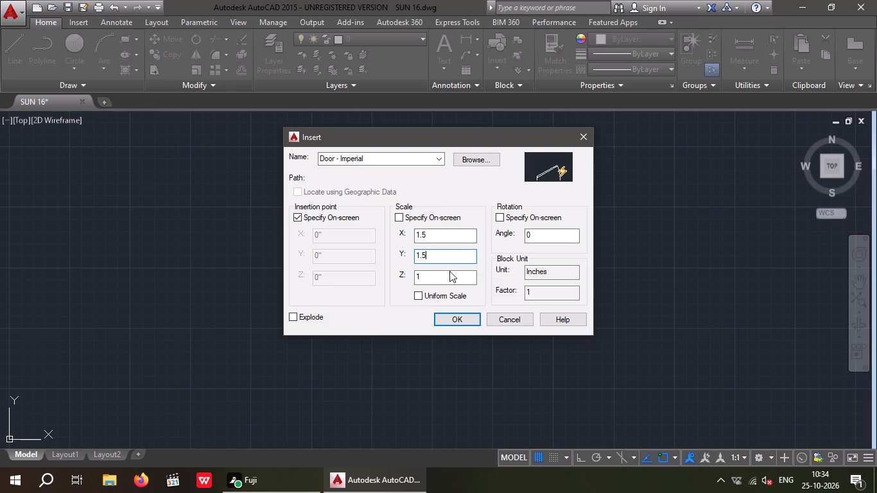
click(435, 277)
text(.5)
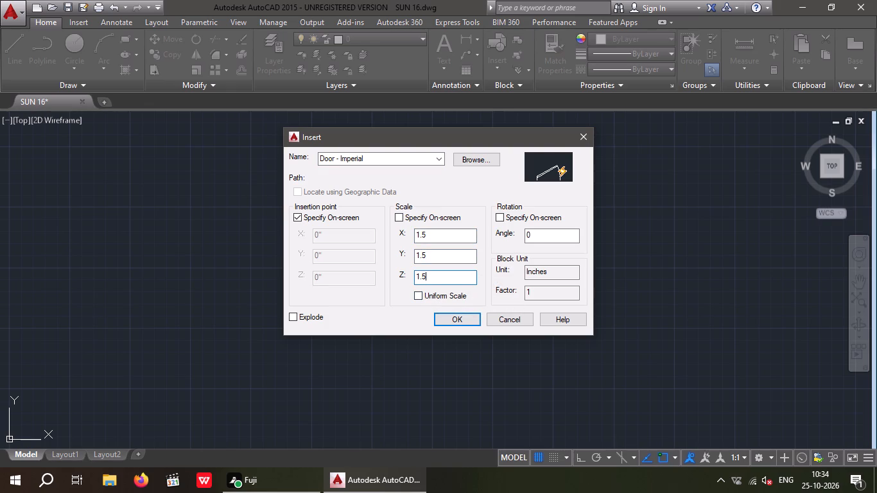
drag(462, 321, 456, 320)
drag(171, 250, 183, 257)
key(Escape)
Set the new door's opening angle so its leaf stands perpendicular to the opening with a quarter-circle swing.
scroll(164, 235, up, 4)
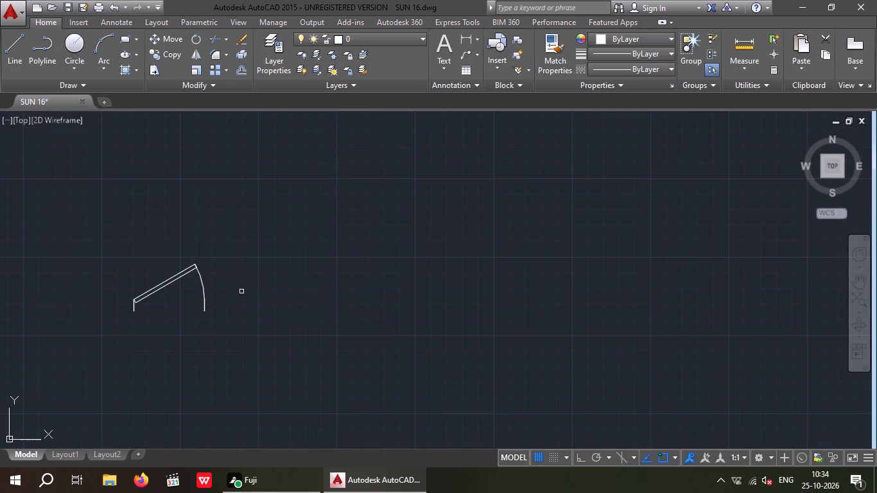
drag(207, 362, 172, 338)
click(117, 212)
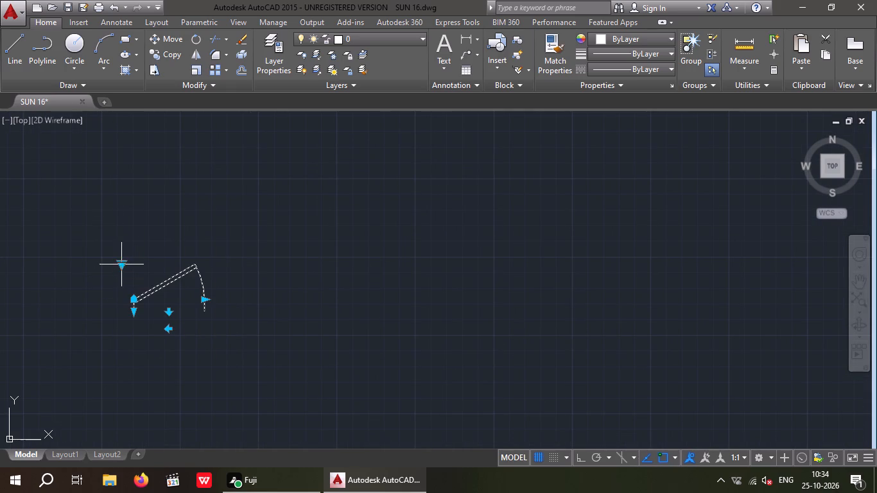
click(121, 266)
click(155, 314)
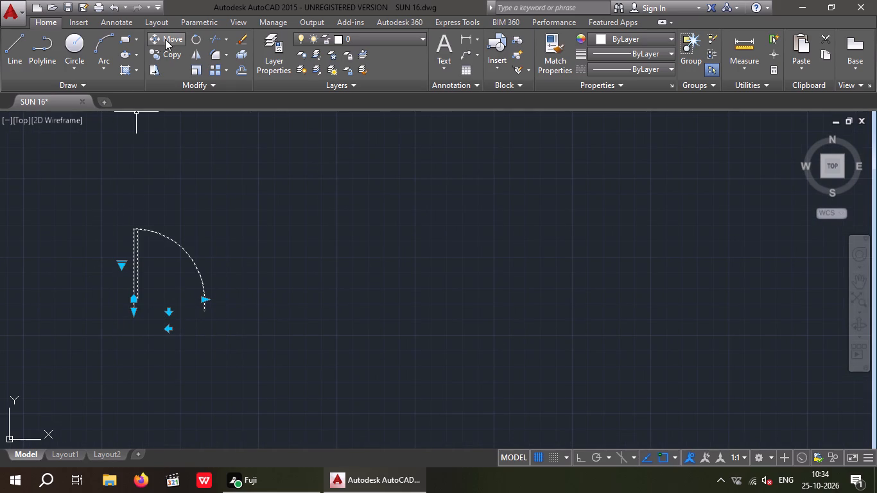
Move the new door from its lower hinge-side end onto the outer corner of the entrance opening's west wall end.
click(168, 39)
click(130, 311)
scroll(150, 295, down, 4)
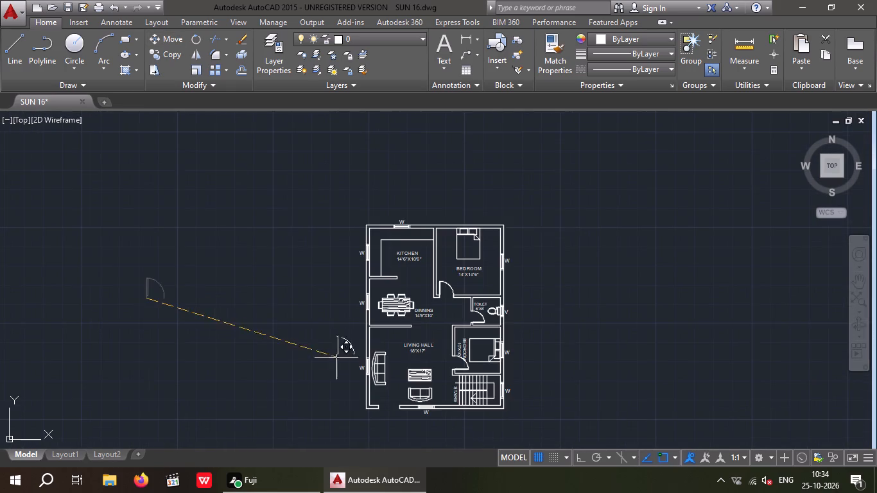
scroll(374, 399, up, 1)
middle_drag(374, 399, 322, 257)
scroll(345, 280, up, 4)
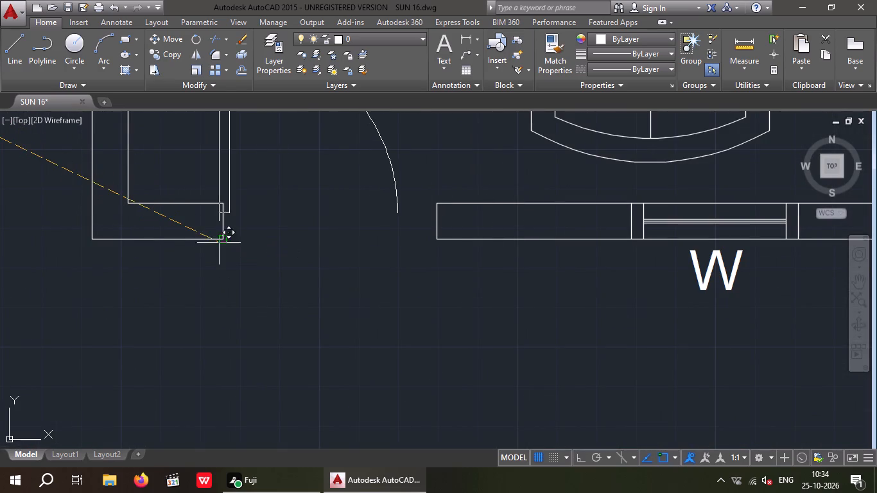
click(223, 244)
key(Escape)
Widen the entrance door so its swing side meets the opposite wall end and spans the whole opening.
drag(409, 151, 338, 202)
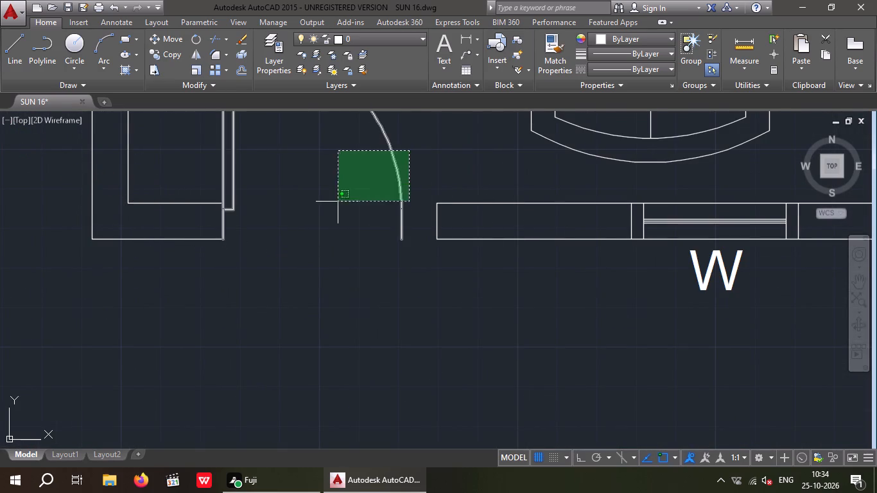
click(338, 202)
click(404, 211)
drag(433, 209, 424, 216)
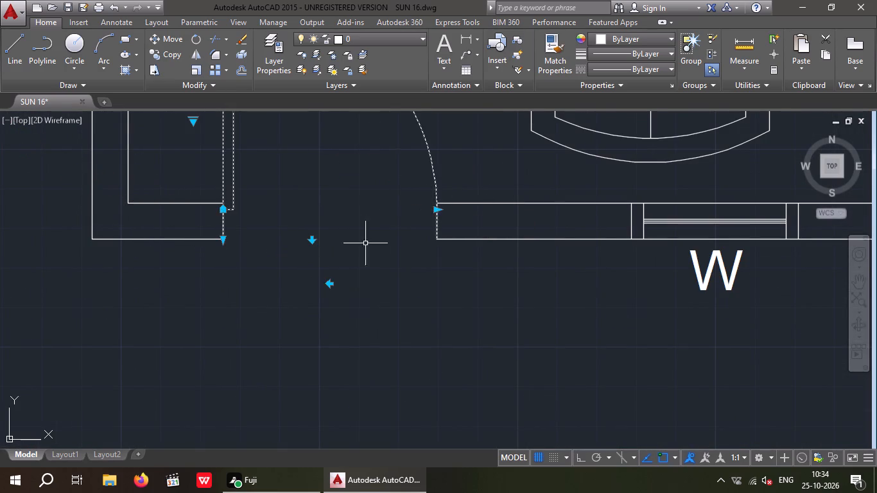
key(Escape)
Move the three-seat sofa beside the living hall's west window up about 1', away from the entrance door.
scroll(358, 248, down, 2)
middle_drag(361, 257, 390, 302)
middle_drag(386, 300, 393, 318)
scroll(392, 314, down, 2)
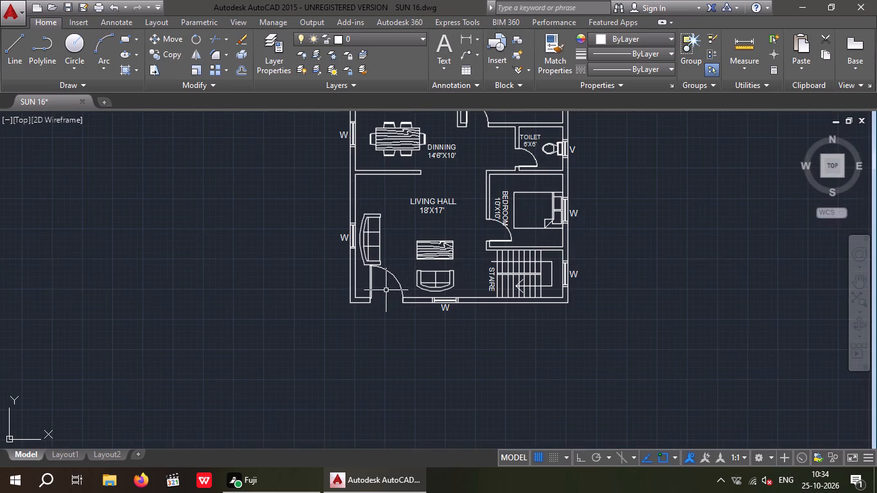
middle_drag(385, 290, 406, 310)
scroll(390, 255, up, 3)
drag(452, 274, 410, 258)
click(382, 231)
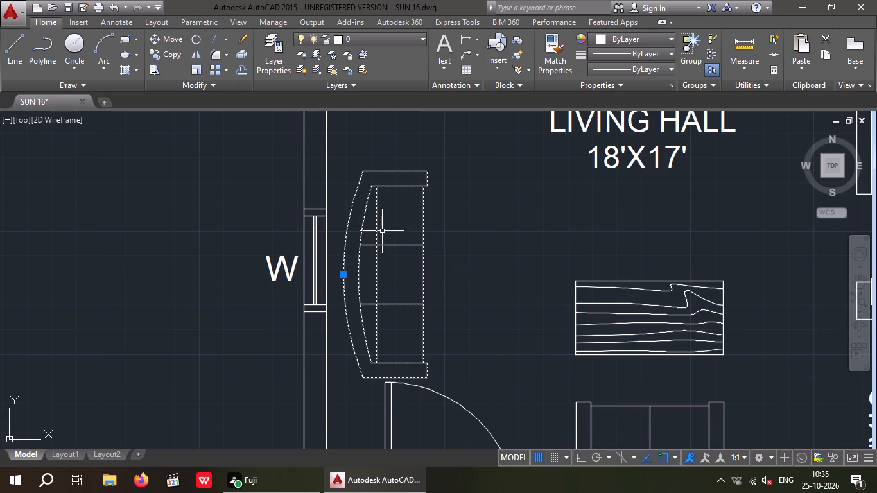
click(173, 37)
middle_drag(416, 153, 417, 163)
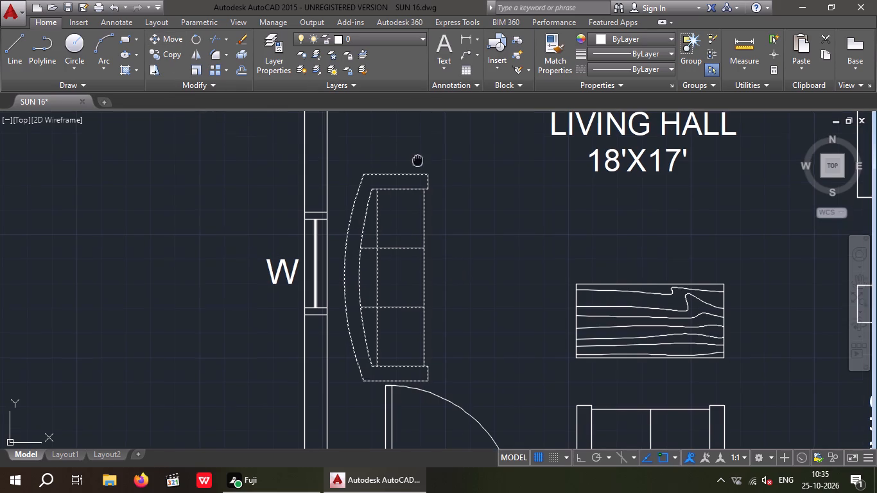
middle_drag(417, 163, 415, 270)
click(392, 284)
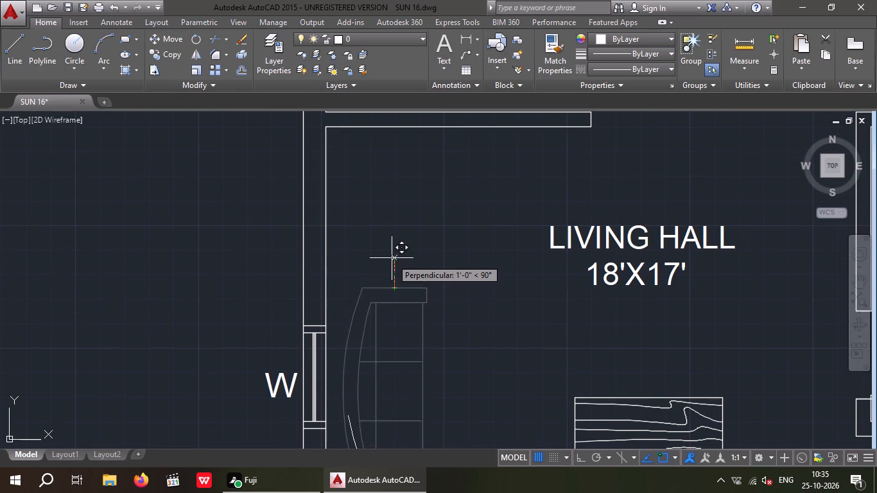
click(392, 250)
scroll(395, 230, down, 3)
key(Escape)
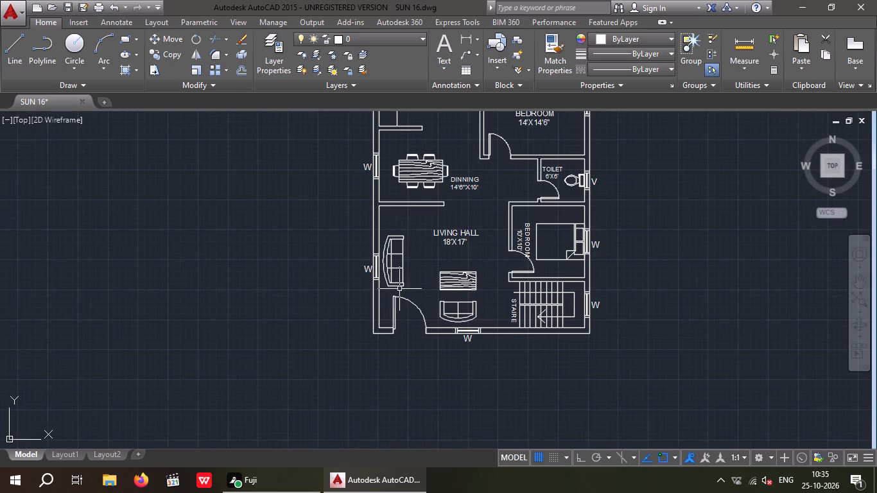
Save the floor plan drawing.
middle_drag(399, 288, 344, 270)
middle_drag(386, 318, 400, 306)
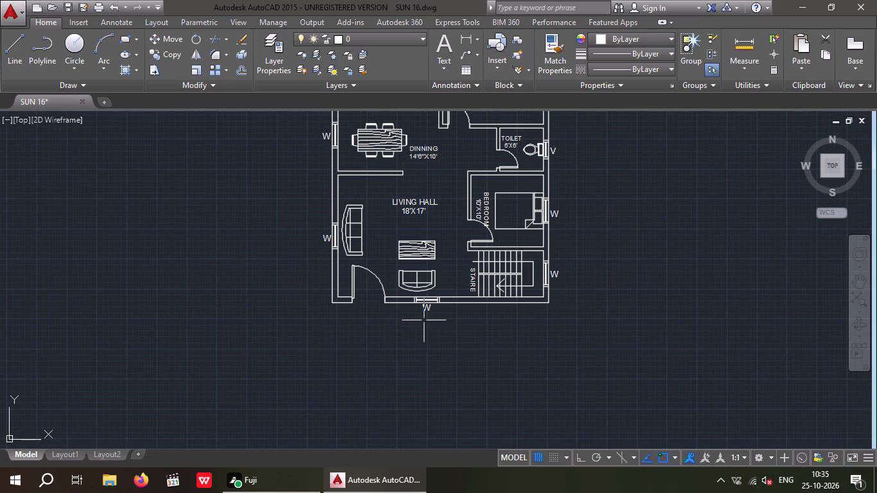
key(ctrl+s)
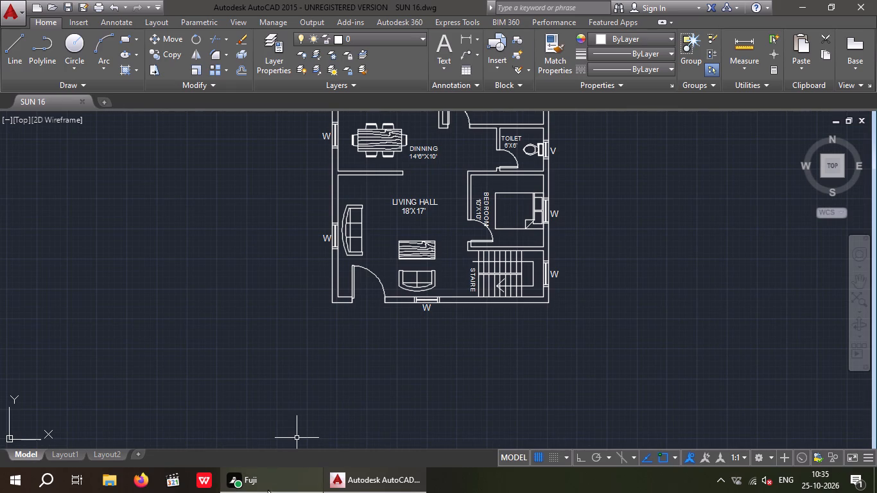
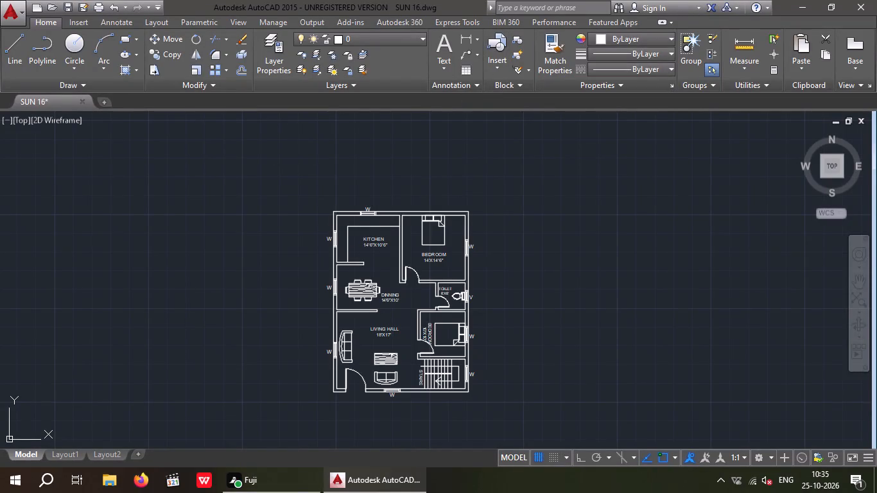
Copy the entire floor plan about 95'-6" horizontally to its right with Ortho on, using its top-right outer corner as base point.
drag(284, 163, 291, 165)
click(513, 417)
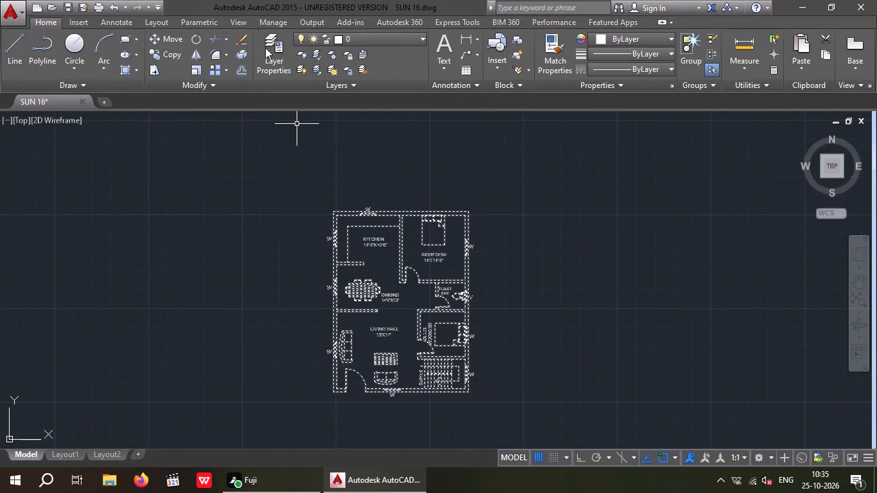
click(173, 55)
scroll(481, 209, up, 1)
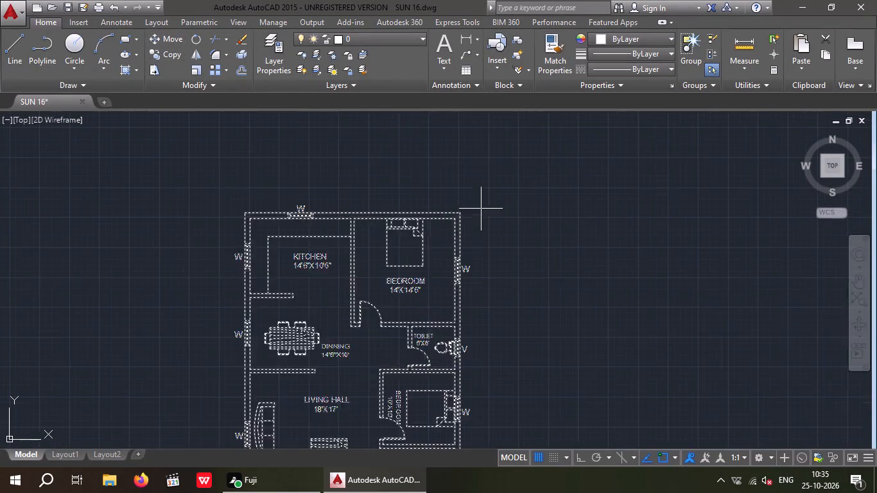
scroll(481, 209, up, 1)
drag(451, 214, 471, 214)
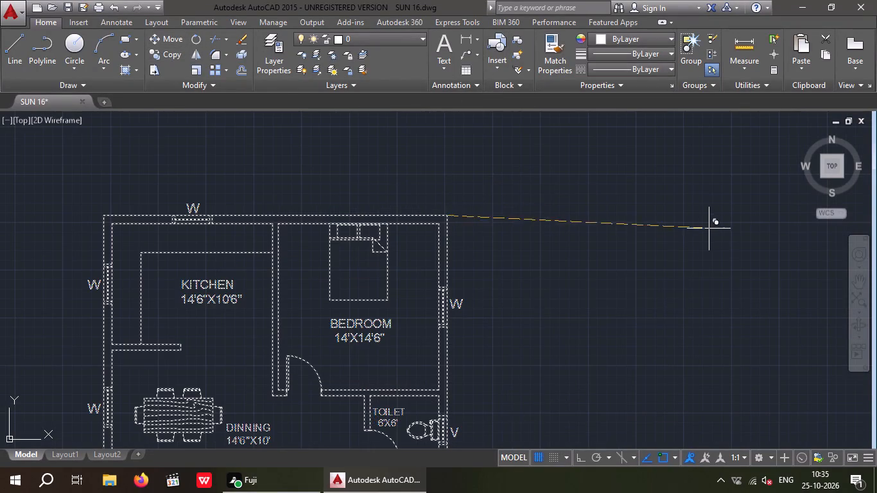
middle_drag(709, 225, 359, 183)
drag(581, 456, 582, 449)
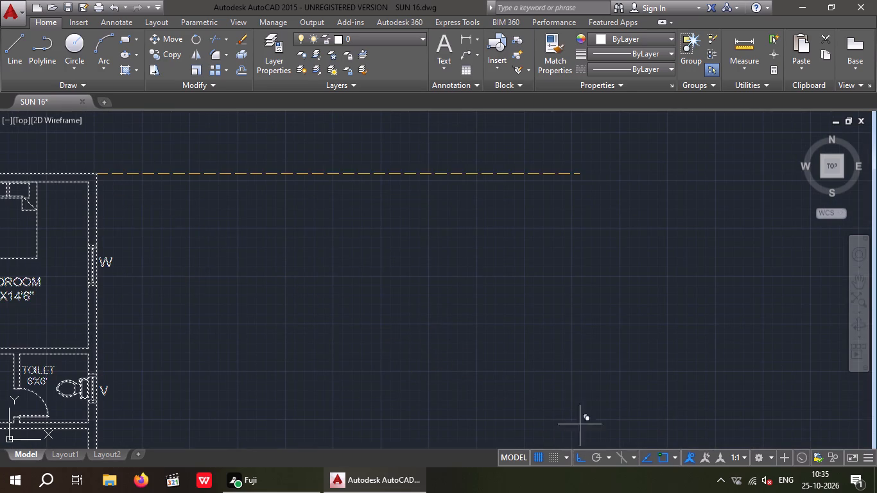
middle_drag(617, 239, 503, 207)
scroll(525, 176, down, 2)
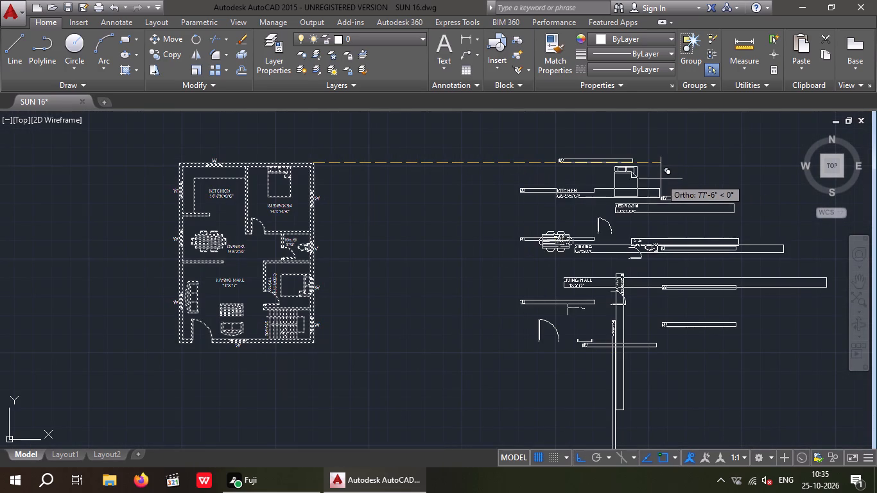
click(742, 168)
key(Escape)
Add a linear dimension for the original plan's overall width, placed above the top outer wall.
middle_drag(403, 265, 586, 276)
scroll(586, 276, down, 1)
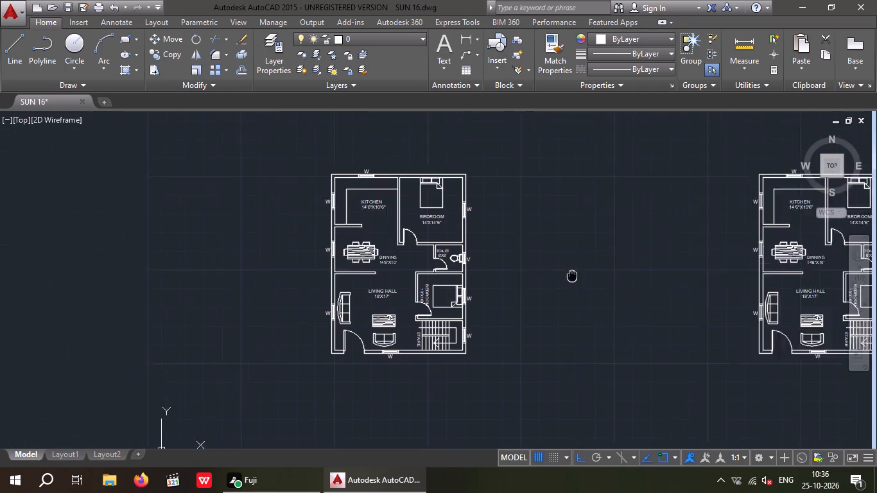
middle_drag(586, 276, 624, 274)
scroll(536, 273, up, 3)
middle_drag(553, 275, 473, 334)
middle_drag(503, 294, 509, 337)
scroll(505, 280, down, 1)
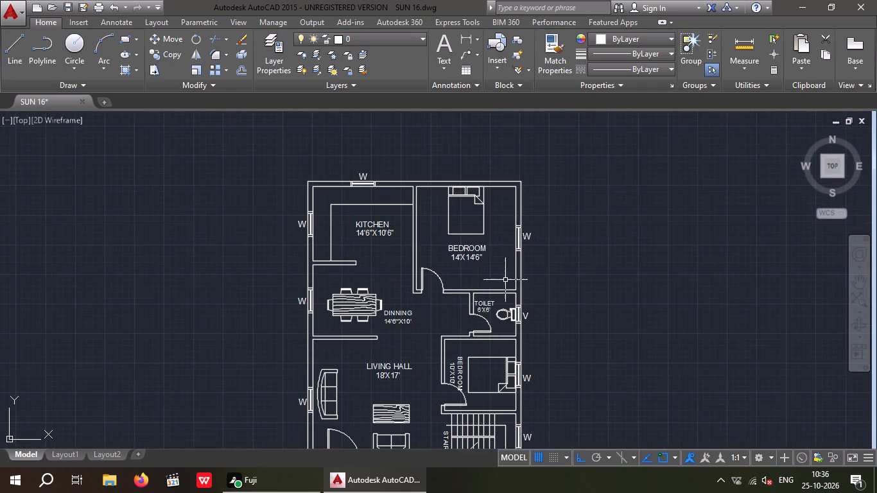
middle_drag(458, 272, 528, 201)
middle_drag(476, 282, 435, 394)
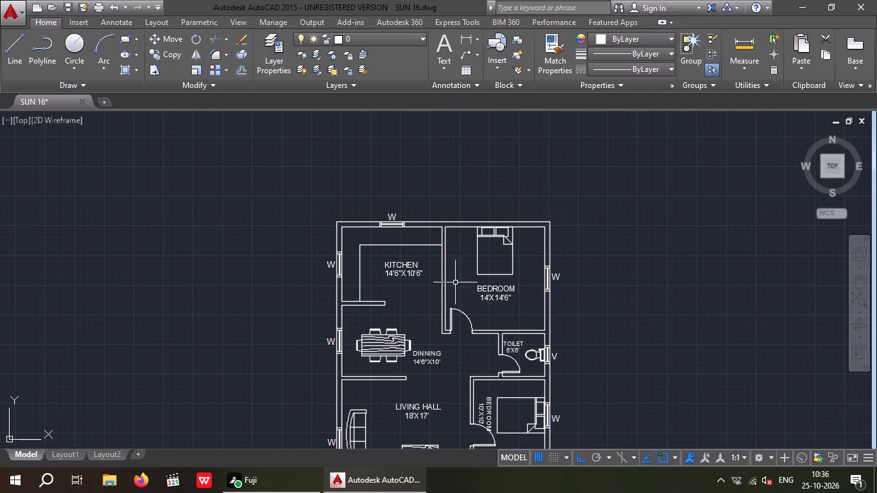
click(464, 36)
scroll(309, 213, up, 2)
click(372, 239)
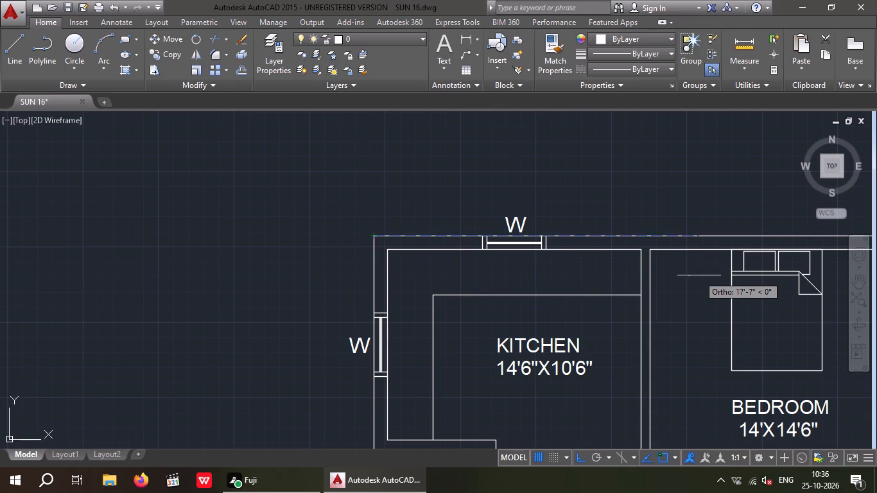
middle_drag(699, 275, 483, 309)
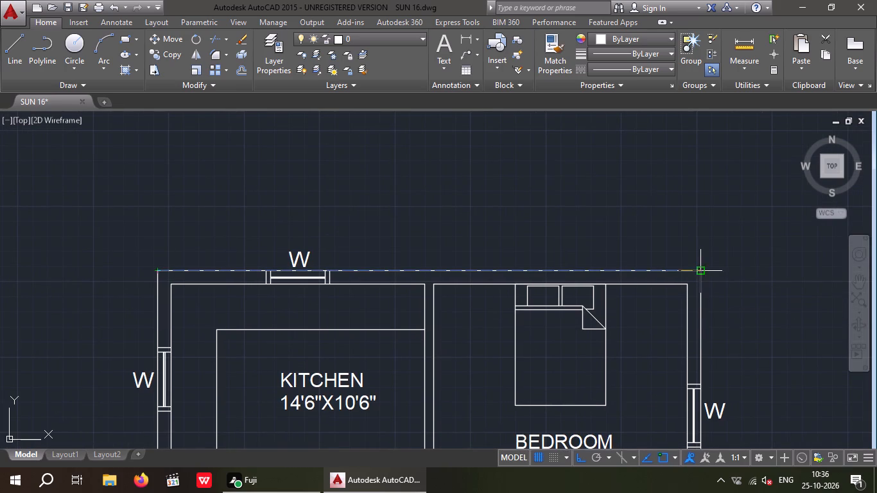
click(701, 273)
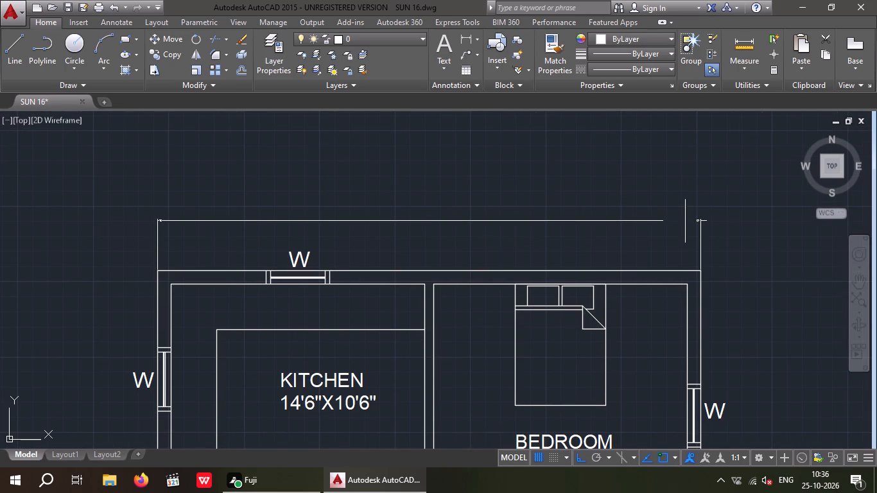
click(685, 221)
Add a linear dimension for the plan's overall height, placed outside the left outer wall.
middle_drag(670, 236, 762, 154)
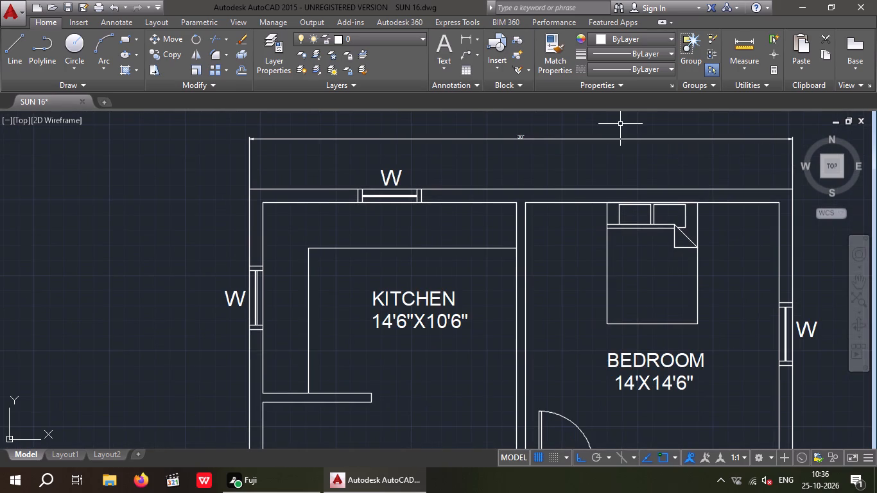
key(space)
click(249, 190)
middle_drag(227, 207, 313, 137)
scroll(318, 144, down, 2)
scroll(325, 435, up, 2)
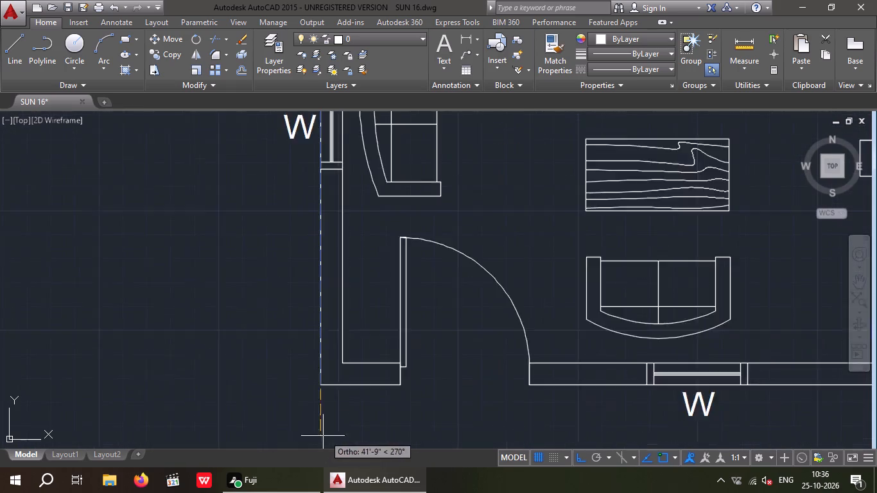
scroll(323, 436, up, 2)
click(316, 356)
scroll(306, 352, down, 3)
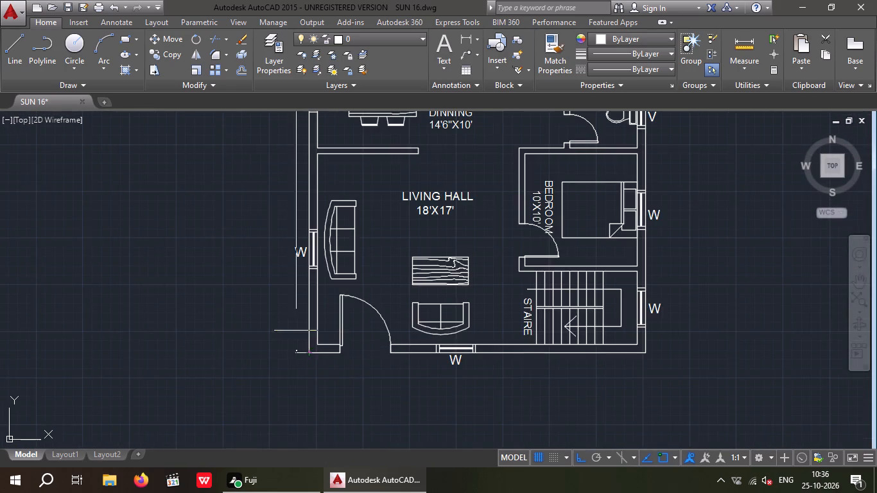
middle_drag(296, 330, 325, 421)
scroll(318, 376, down, 2)
scroll(308, 365, up, 2)
scroll(311, 365, down, 1)
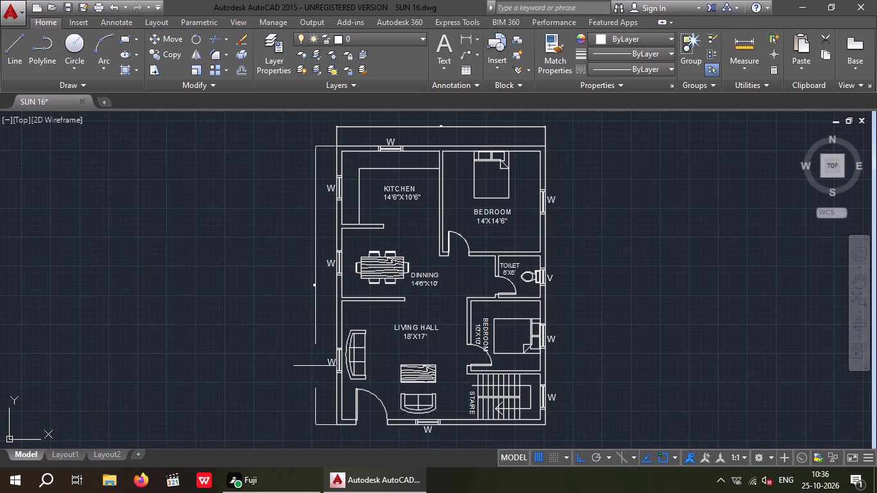
click(315, 366)
Move the overall width dimension line slightly closer to the plan's top outer wall.
middle_drag(478, 311, 471, 349)
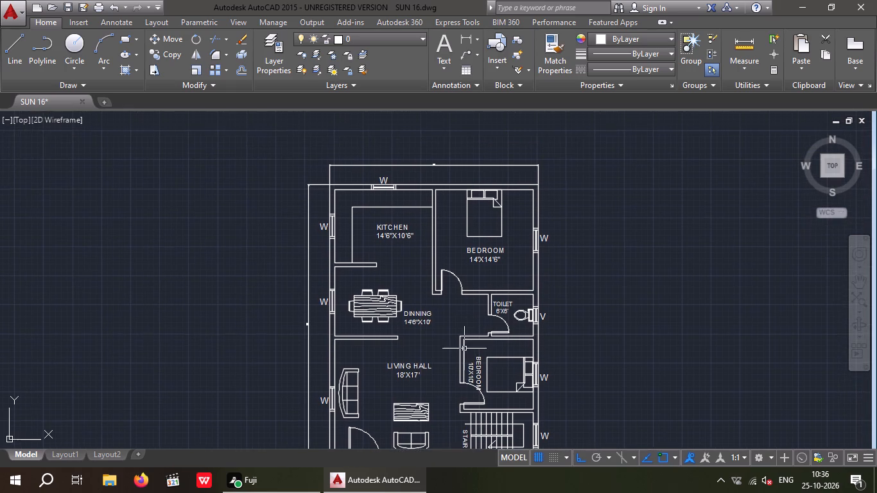
scroll(442, 164, up, 2)
click(443, 167)
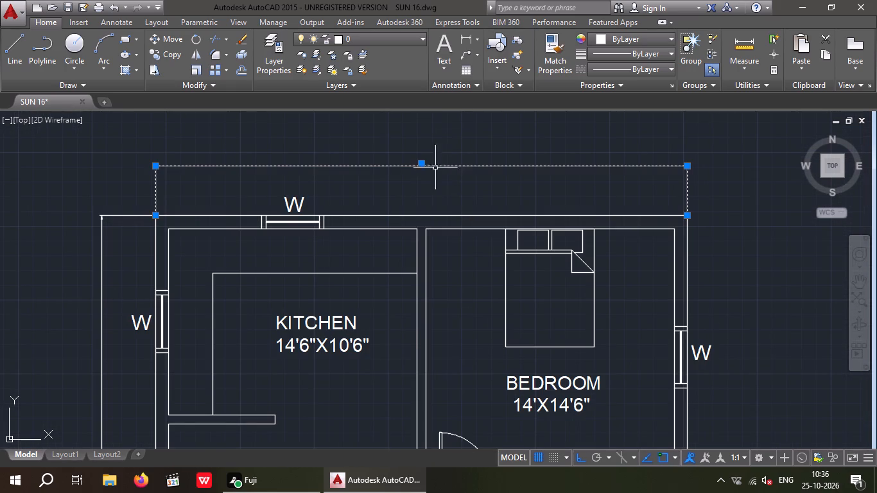
scroll(415, 163, up, 1)
click(424, 166)
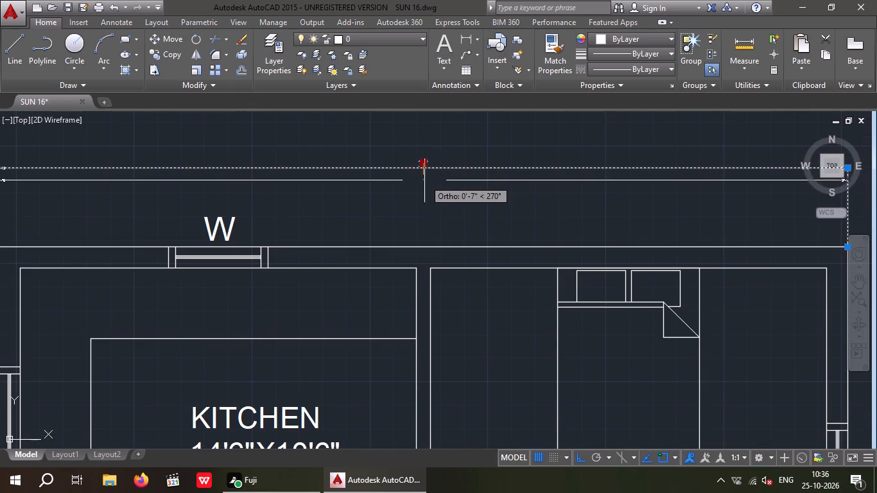
click(425, 190)
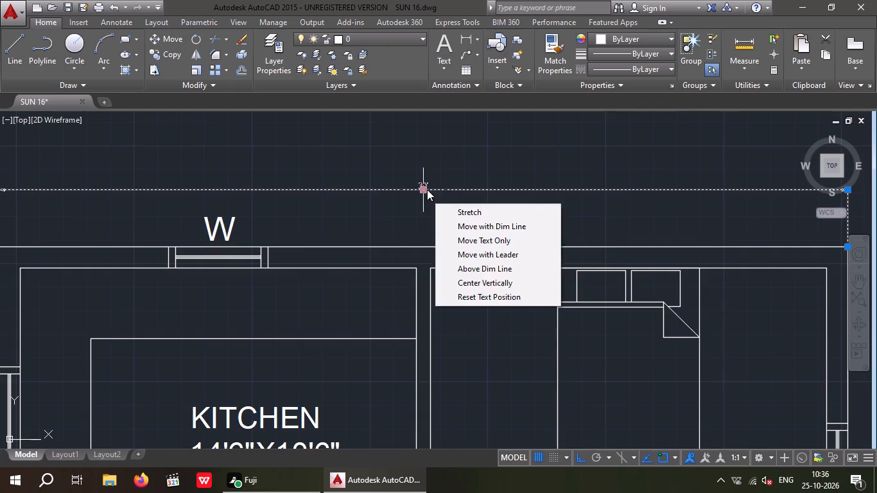
scroll(428, 188, down, 1)
key(Escape)
key(Escape)
Set the text height of the overall width dimension to 15".
scroll(421, 182, up, 2)
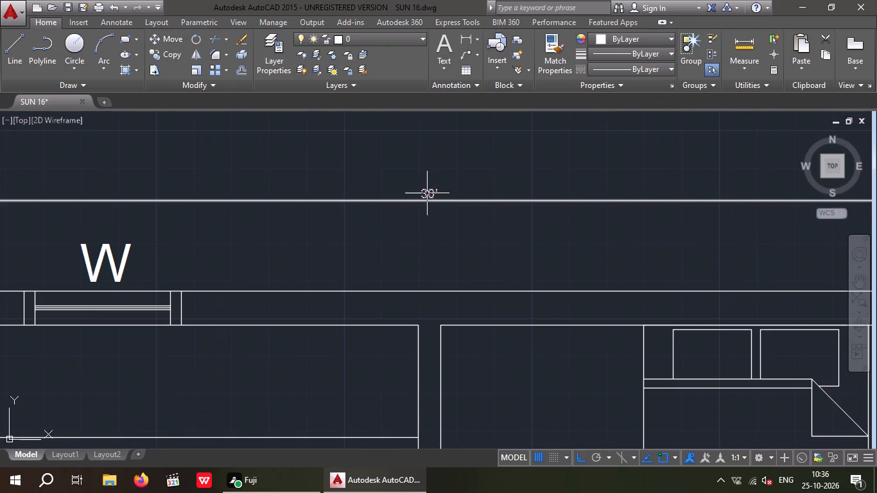
click(429, 192)
click(423, 194)
double_click(428, 193)
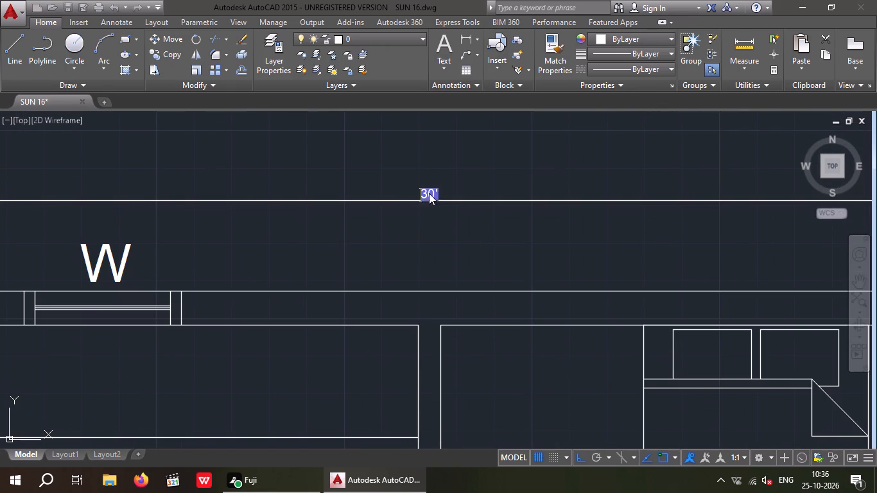
click(435, 195)
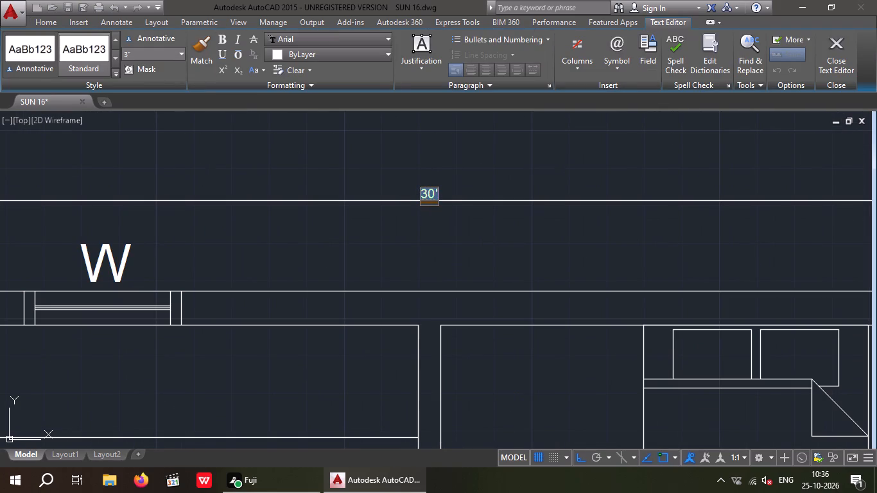
click(156, 56)
text(15)
key(shift+quotedbl)
key(Return)
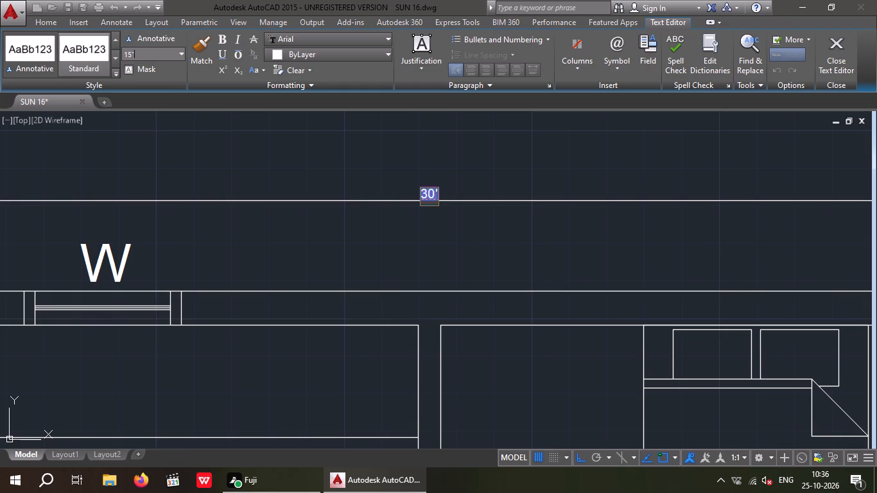
click(270, 236)
scroll(306, 217, down, 4)
Set the text height of the overall height dimension to 15".
middle_drag(336, 238, 427, 229)
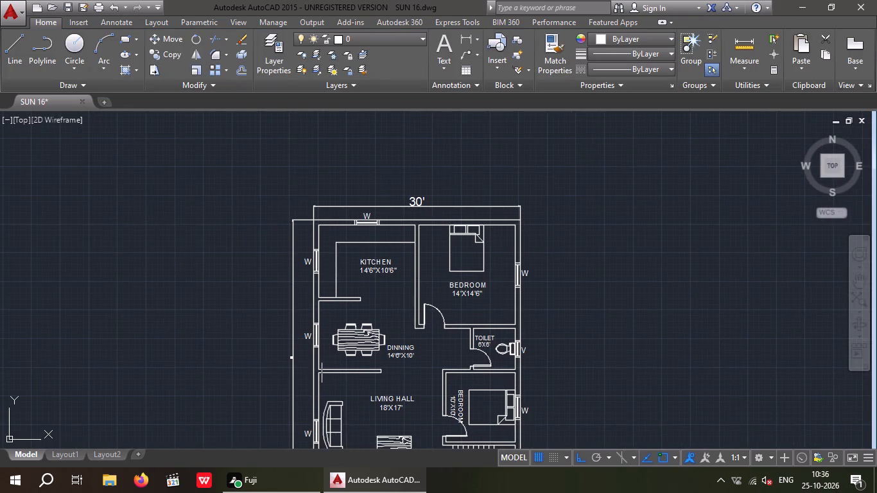
scroll(279, 380, up, 3)
double_click(317, 299)
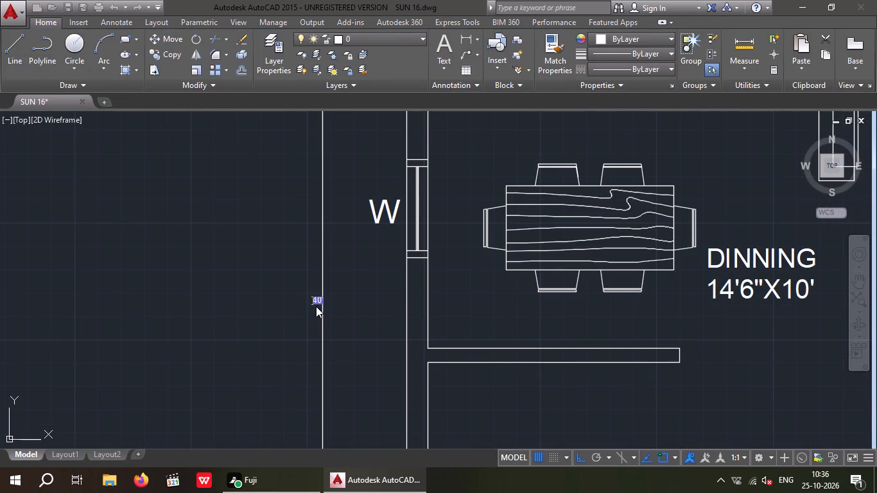
scroll(315, 305, up, 4)
click(351, 296)
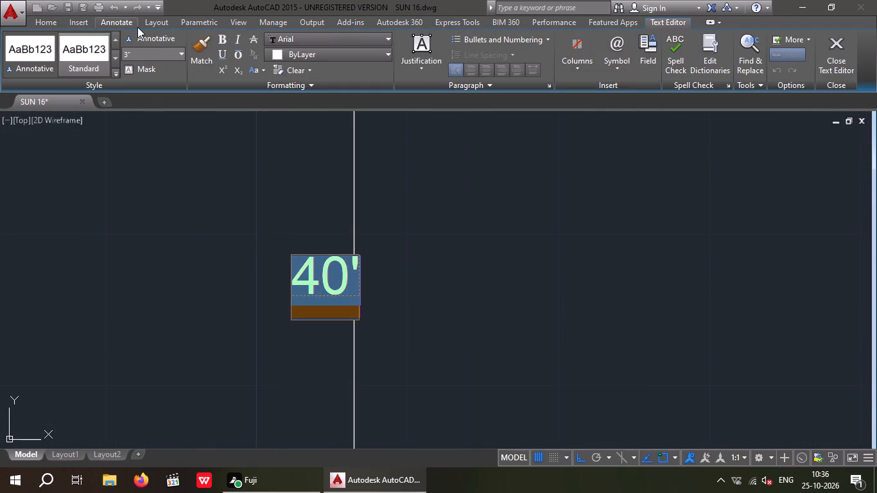
click(153, 59)
text(15)
key(shift+quotedbl)
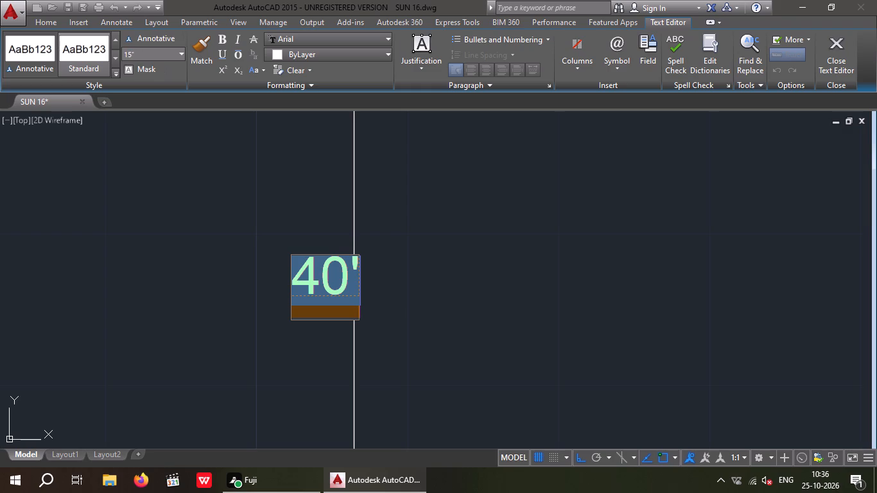
key(Return)
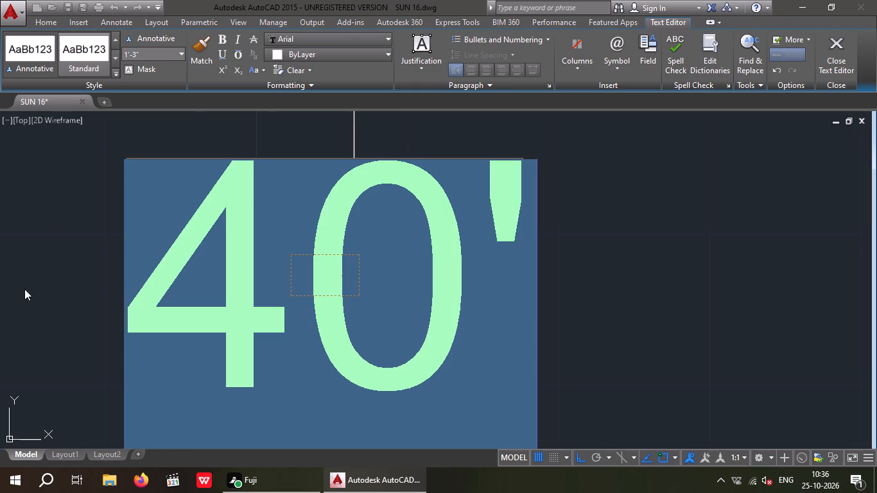
click(29, 288)
scroll(64, 279, down, 5)
scroll(154, 300, down, 2)
middle_drag(166, 315, 191, 334)
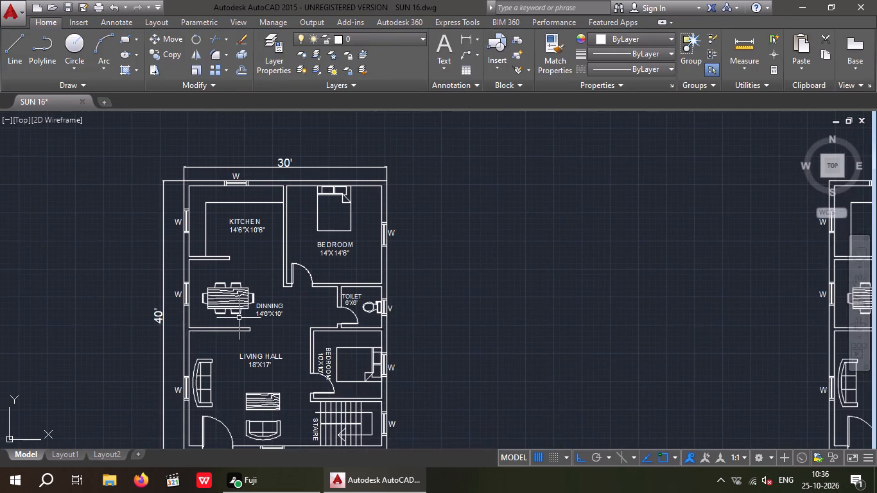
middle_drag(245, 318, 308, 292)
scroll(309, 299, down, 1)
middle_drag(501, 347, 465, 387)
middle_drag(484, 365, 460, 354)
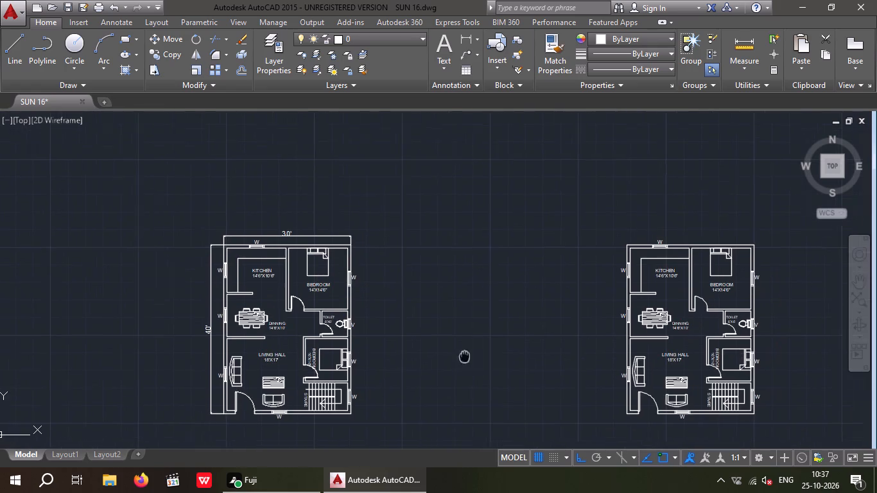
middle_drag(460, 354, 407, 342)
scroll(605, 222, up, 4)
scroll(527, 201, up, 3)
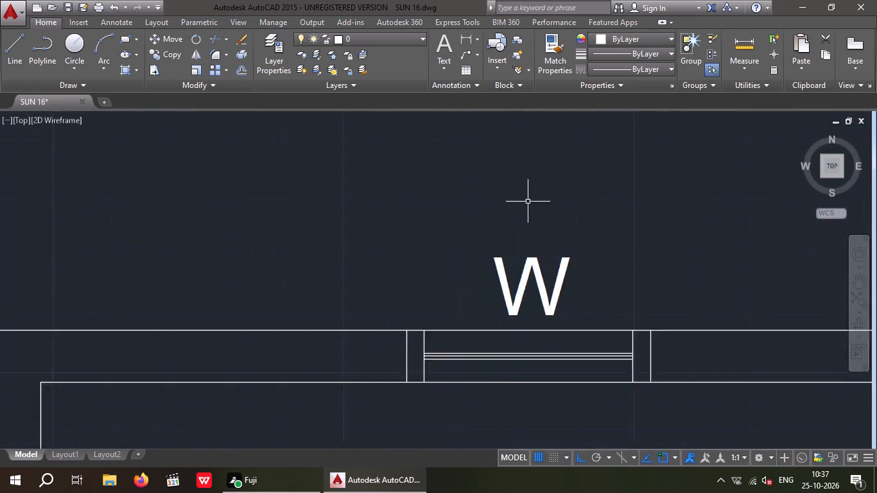
Delete all the W and V window and ventilator labels around the outer walls of the copied floor plan.
drag(671, 256, 404, 387)
click(399, 389)
scroll(517, 290, down, 5)
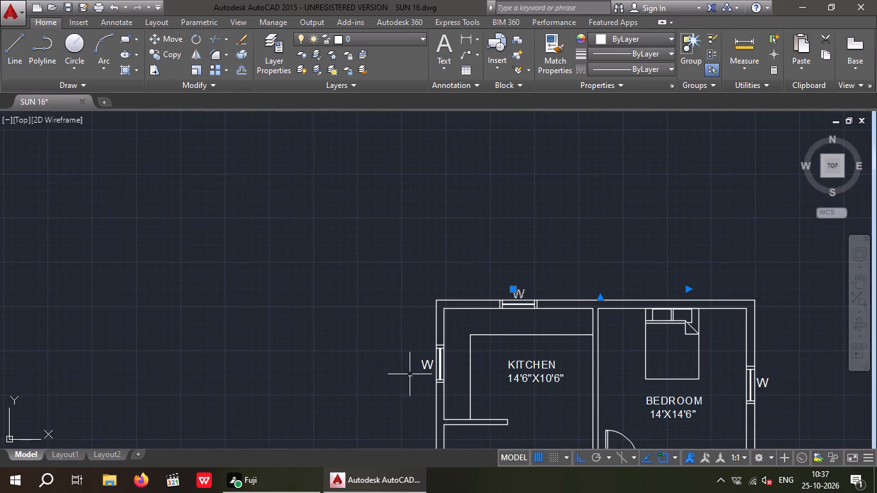
scroll(426, 383, up, 4)
drag(401, 326, 379, 312)
click(327, 203)
scroll(332, 215, down, 6)
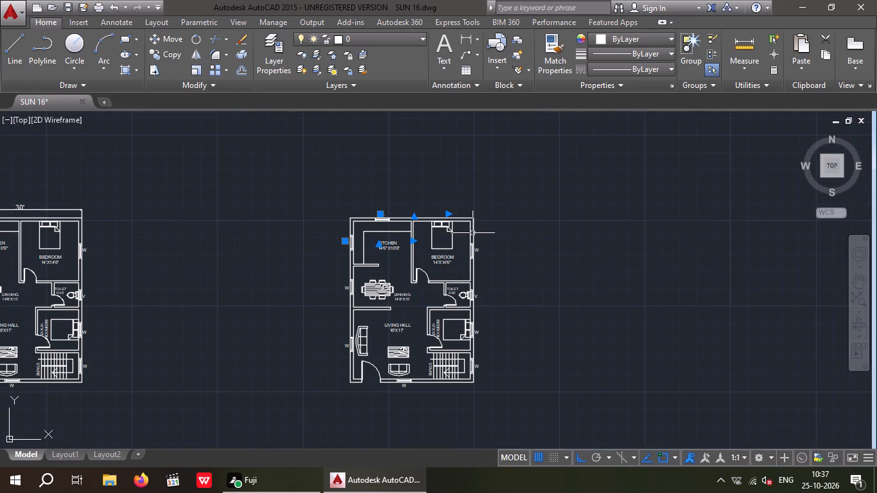
scroll(491, 253, up, 5)
drag(395, 281, 388, 275)
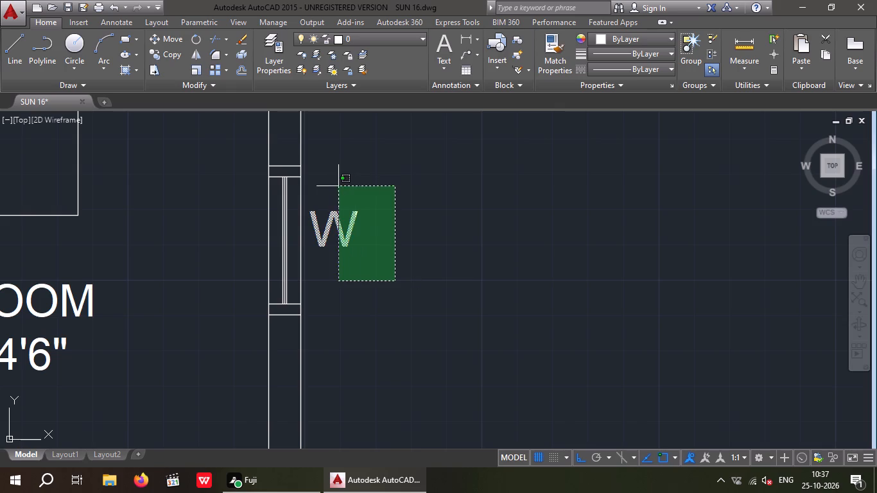
click(337, 186)
scroll(351, 186, down, 4)
scroll(363, 284, up, 4)
drag(381, 315, 367, 315)
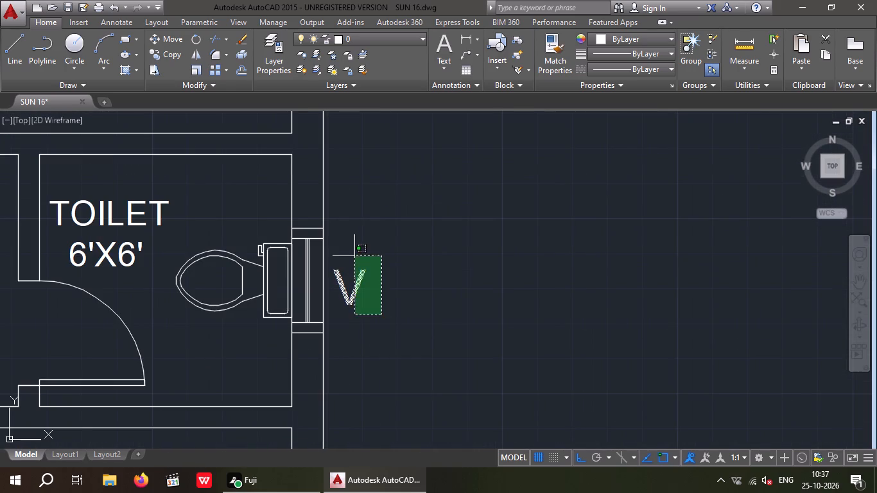
click(354, 256)
scroll(366, 249, down, 4)
scroll(364, 313, up, 4)
drag(397, 331, 363, 325)
click(353, 271)
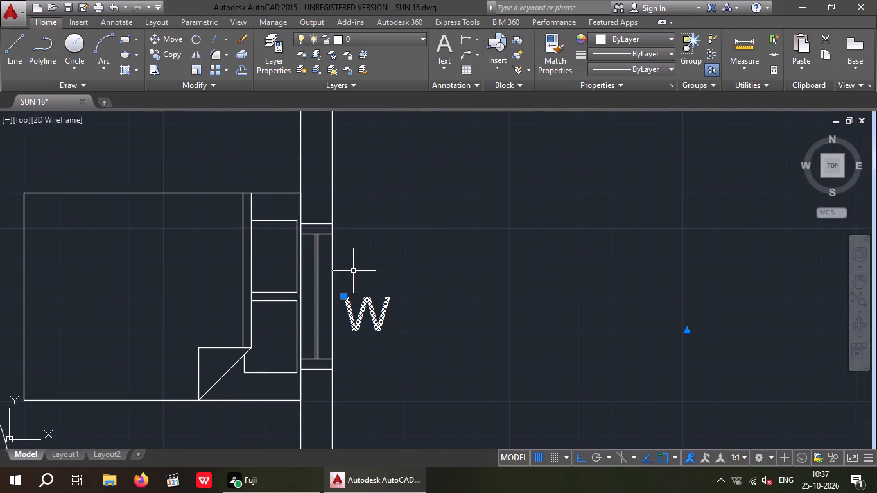
scroll(359, 273, down, 4)
scroll(365, 350, up, 4)
drag(383, 338, 357, 309)
click(331, 247)
scroll(352, 242, up, 1)
scroll(354, 244, down, 4)
middle_drag(377, 282, 652, 368)
middle_drag(466, 405, 516, 327)
scroll(501, 309, up, 4)
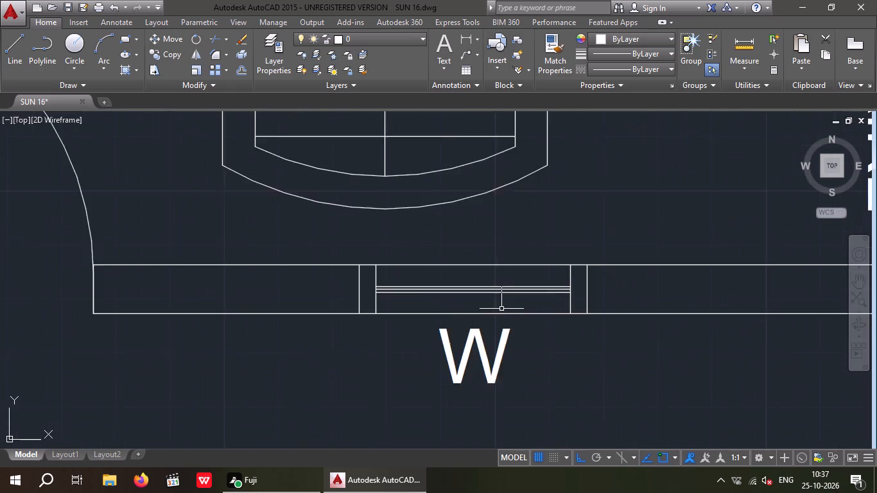
scroll(501, 309, up, 1)
drag(546, 350, 346, 404)
drag(346, 404, 356, 406)
scroll(426, 366, down, 4)
middle_drag(383, 382, 594, 425)
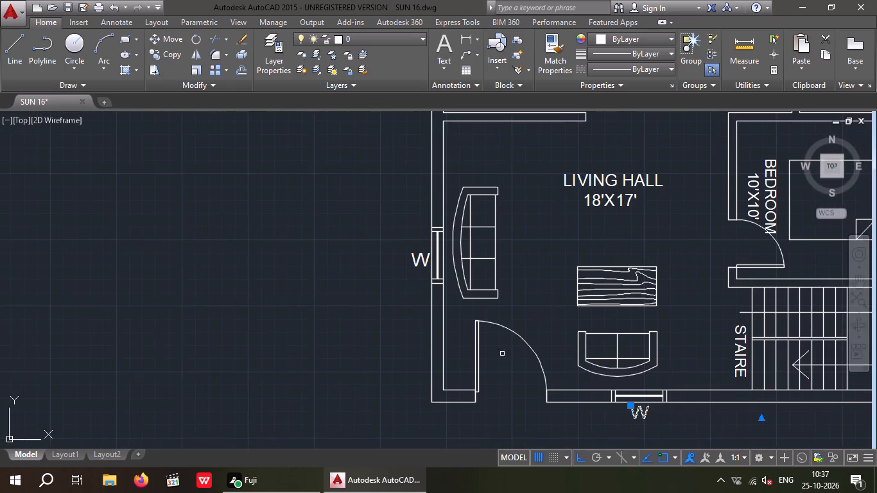
scroll(424, 248, up, 4)
drag(393, 363, 362, 337)
click(334, 273)
scroll(344, 254, down, 5)
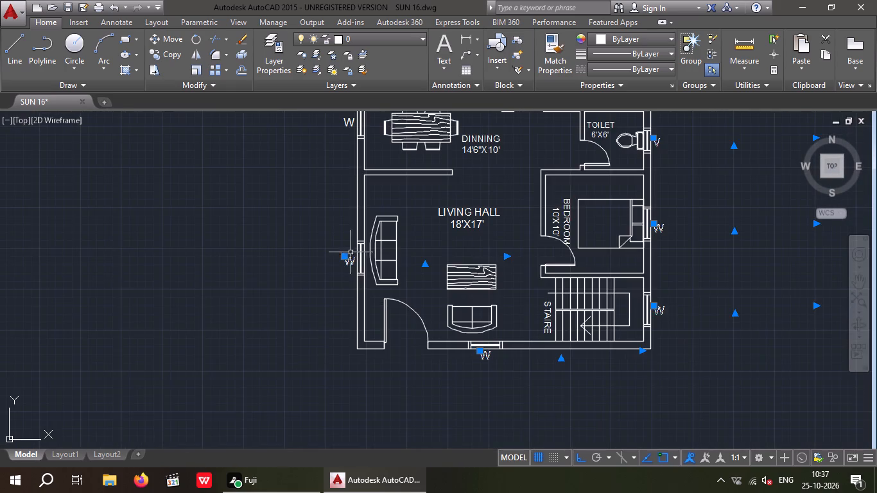
middle_drag(339, 180, 397, 331)
scroll(402, 259, up, 4)
drag(399, 356, 385, 346)
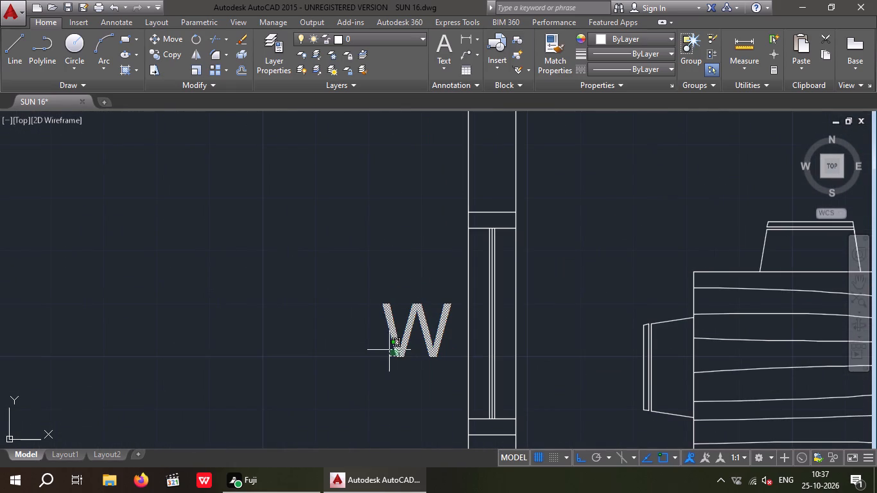
drag(385, 346, 370, 330)
click(323, 218)
key(Delete)
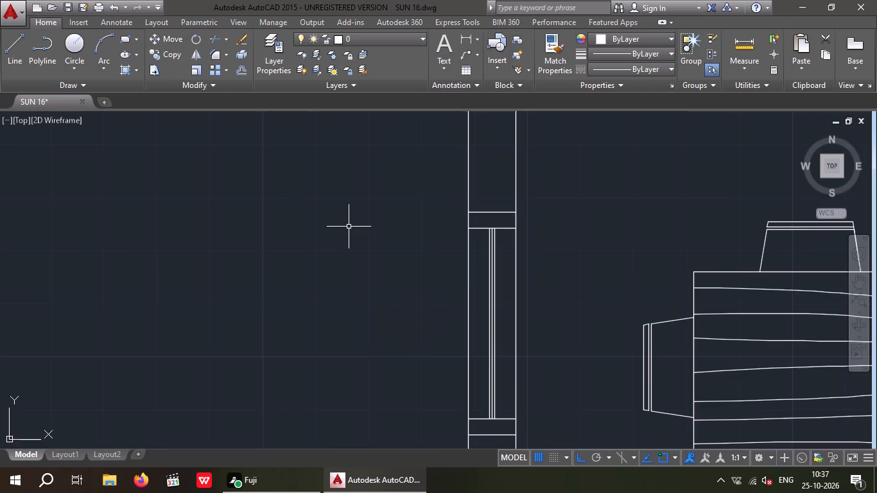
Delete the kitchen window's lines from the top outer wall of the copied plan.
scroll(348, 230, down, 5)
middle_drag(343, 255, 344, 307)
scroll(413, 191, up, 4)
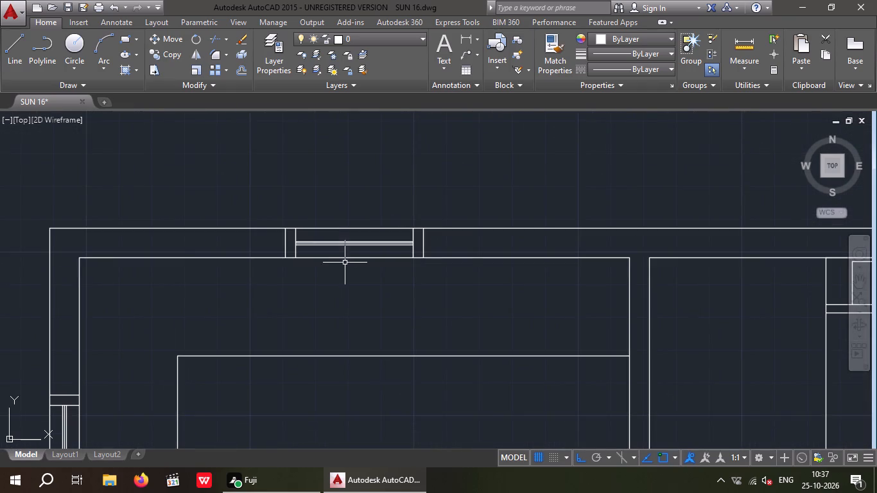
scroll(341, 251, up, 3)
middle_drag(356, 263, 376, 273)
drag(713, 184, 632, 212)
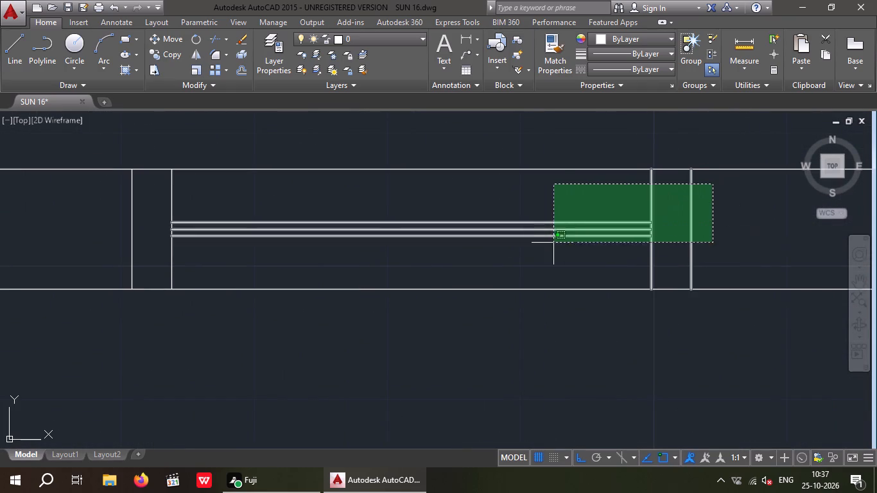
click(96, 254)
key(Delete)
Delete the window lines of the 14'X14'6" bedroom from the copied plan's right outer wall.
scroll(181, 217, down, 6)
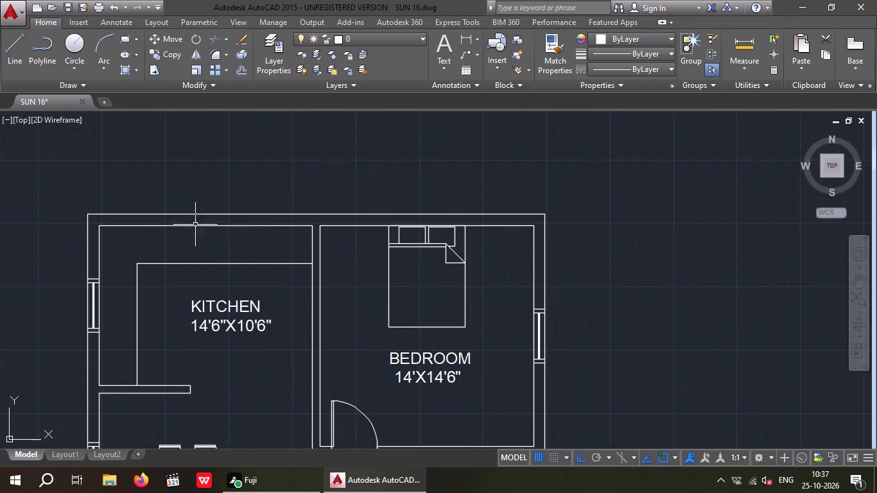
scroll(562, 365, up, 4)
middle_drag(472, 384, 462, 428)
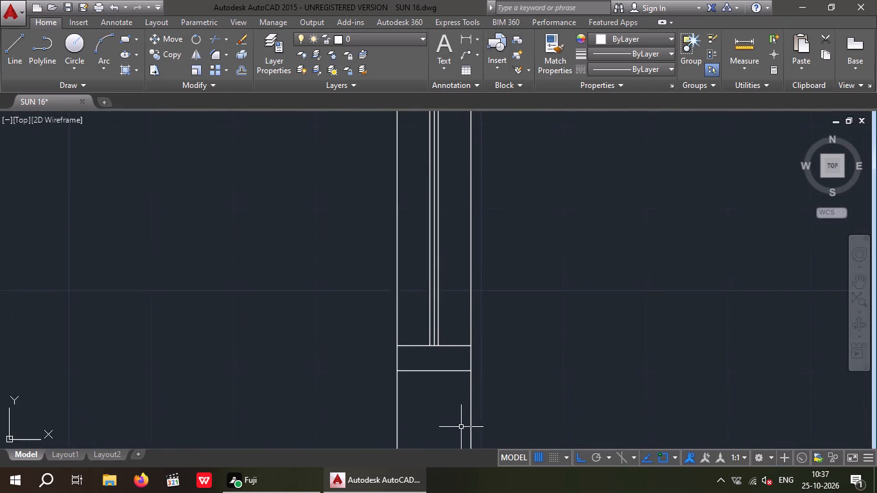
scroll(459, 402, down, 2)
drag(460, 397, 460, 390)
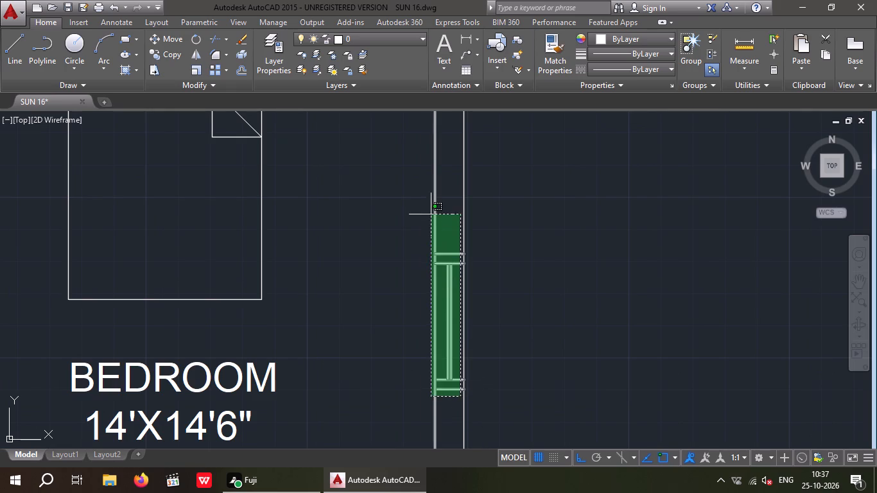
click(440, 218)
key(Delete)
Delete the kitchen window's lines from the left outer wall of the copied plan.
scroll(447, 229, down, 6)
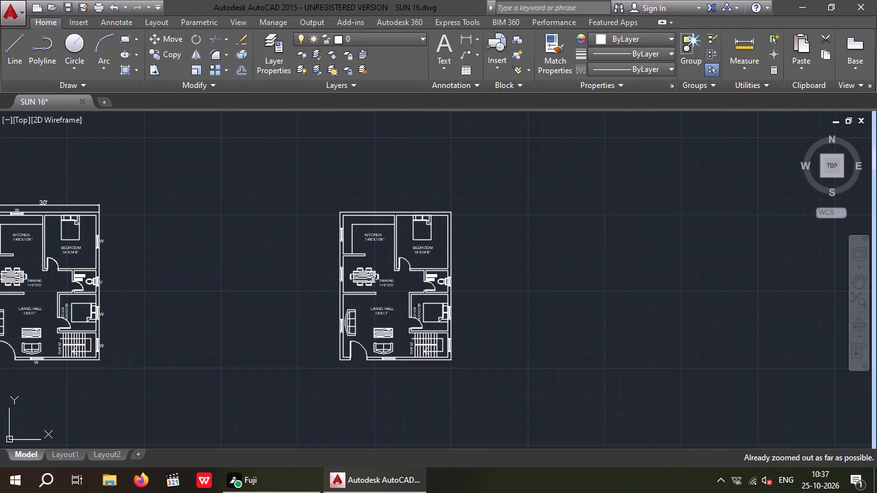
scroll(332, 231, up, 5)
middle_drag(441, 222, 442, 233)
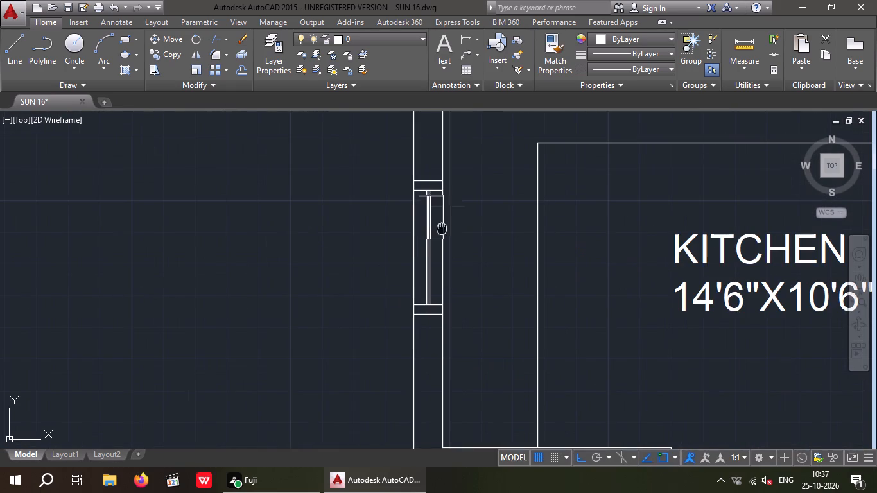
middle_drag(442, 233, 438, 279)
scroll(427, 281, up, 2)
scroll(426, 289, down, 2)
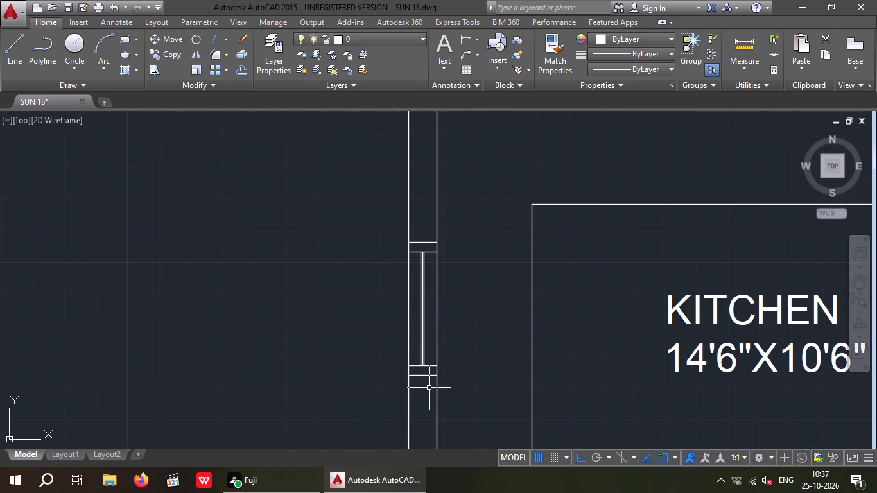
drag(432, 385, 426, 374)
click(413, 203)
key(Delete)
Delete the dining area's window lines from the left outer wall of the copied plan.
scroll(416, 205, down, 5)
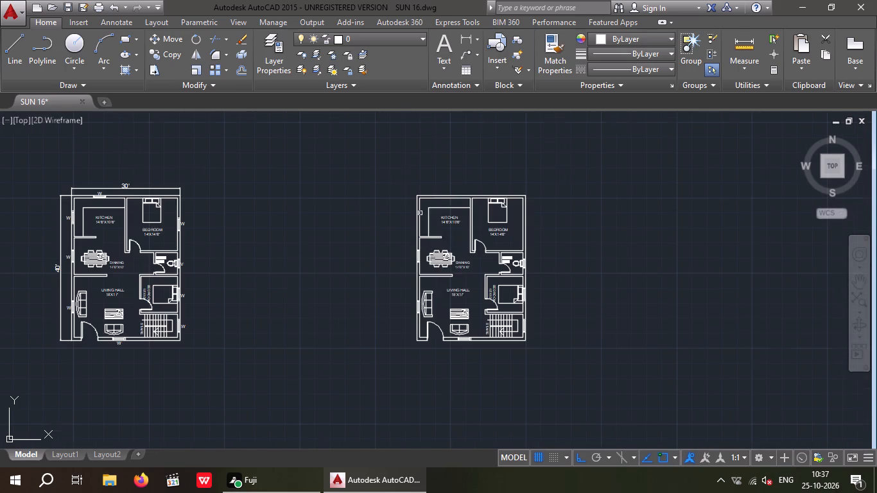
scroll(417, 259, up, 6)
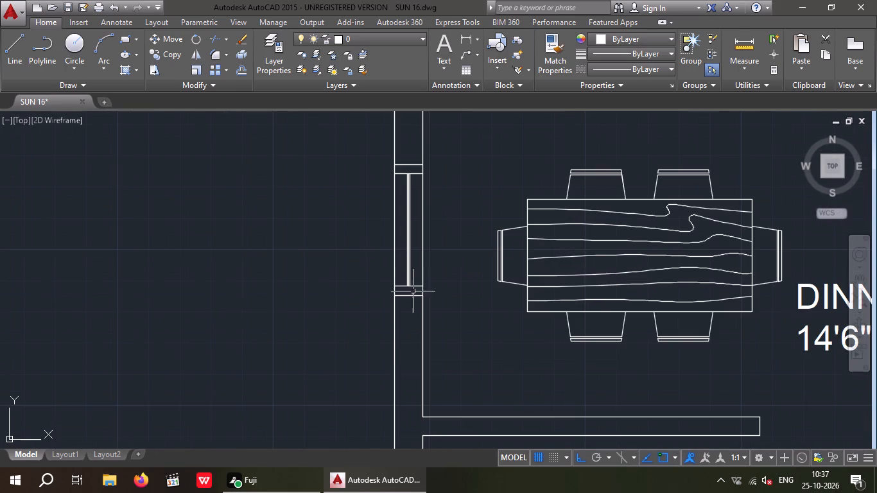
drag(419, 306, 412, 298)
click(399, 149)
key(Delete)
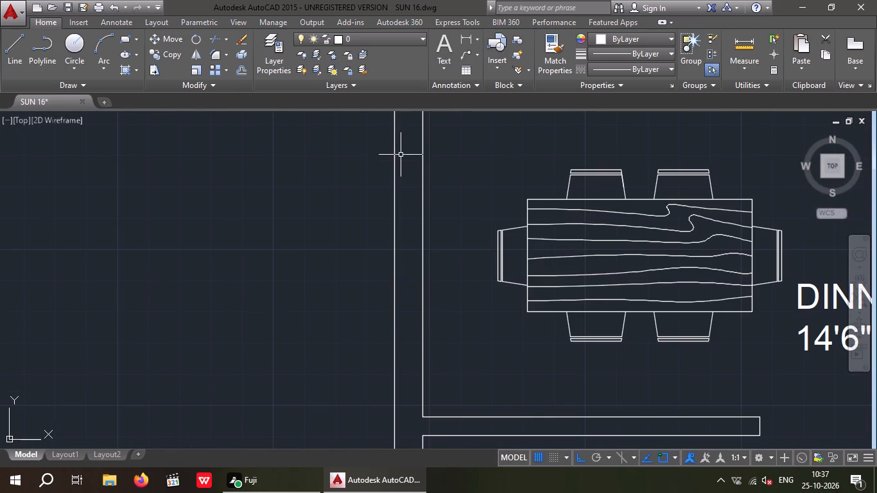
Delete the toilet ventilator's lines from the right outer wall of the copied plan.
scroll(399, 166, down, 5)
scroll(505, 182, up, 5)
middle_drag(512, 210, 505, 247)
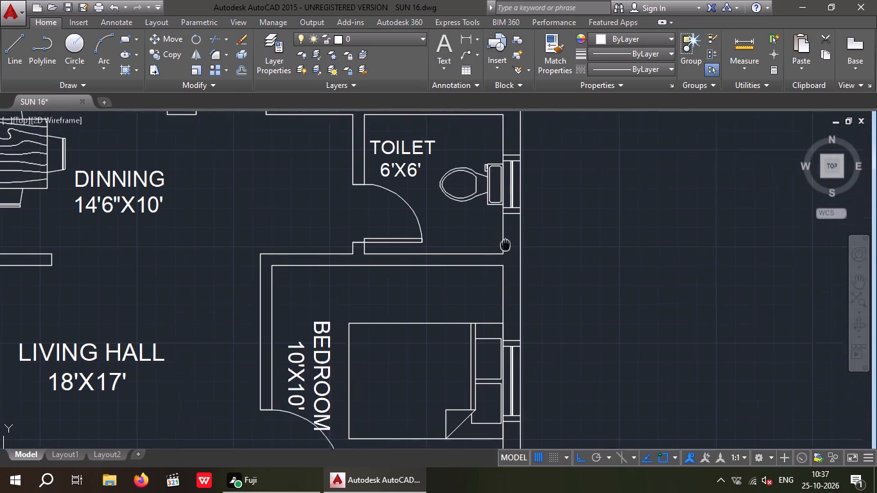
middle_drag(505, 247, 497, 263)
scroll(501, 205, up, 2)
drag(518, 297, 514, 290)
click(494, 131)
key(Delete)
Delete the window lines of the 10'X10' bedroom from the copied plan's right outer wall.
scroll(496, 155, down, 4)
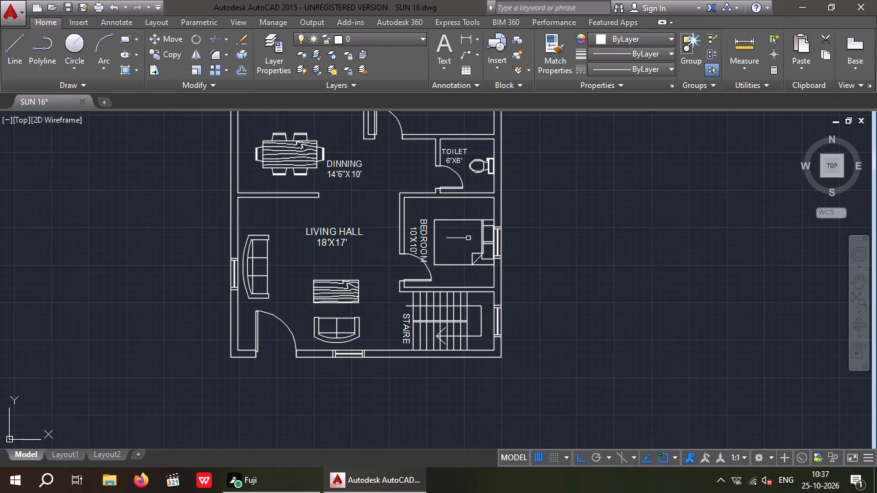
scroll(500, 250, up, 4)
scroll(489, 276, down, 1)
middle_drag(489, 276, 489, 306)
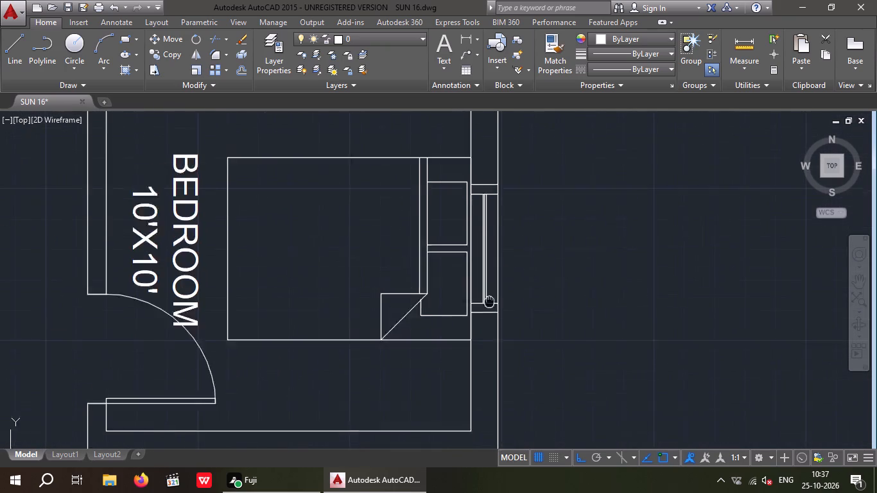
middle_drag(489, 306, 484, 328)
click(487, 350)
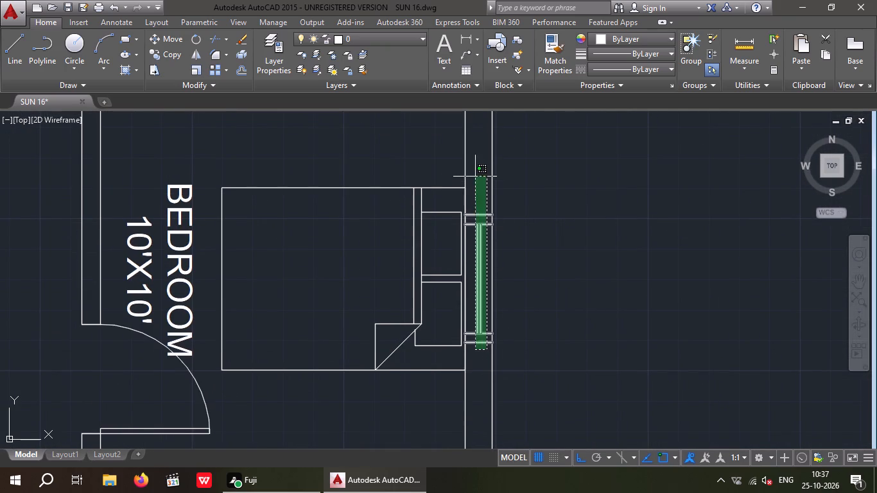
click(470, 181)
key(Delete)
Delete the living hall's window lines from the left outer wall of the copied plan.
scroll(473, 188, down, 5)
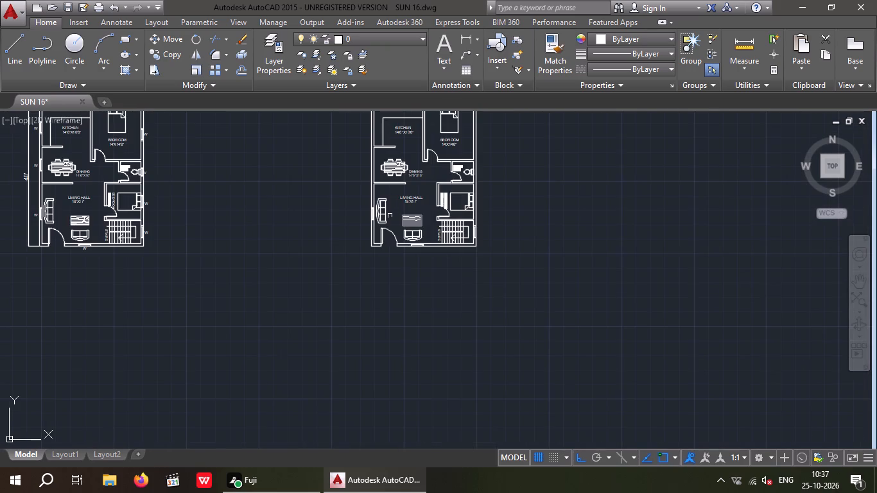
scroll(376, 215, up, 5)
middle_drag(358, 247, 378, 268)
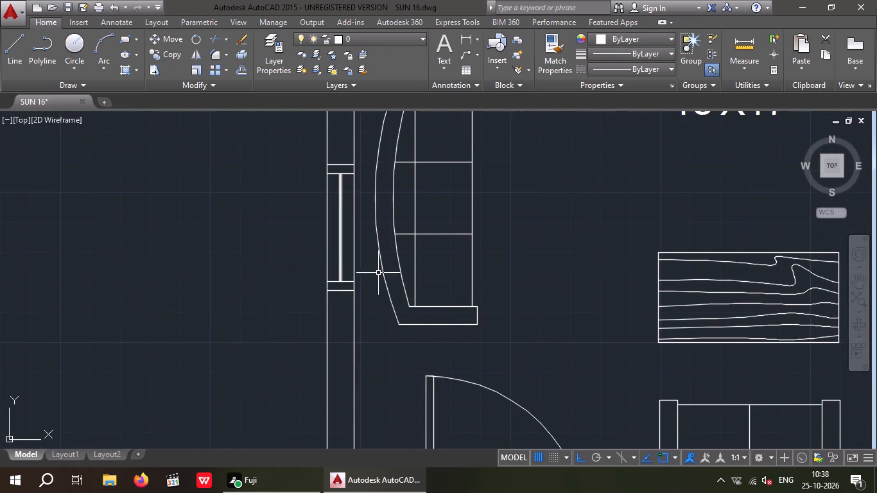
middle_drag(353, 244, 363, 270)
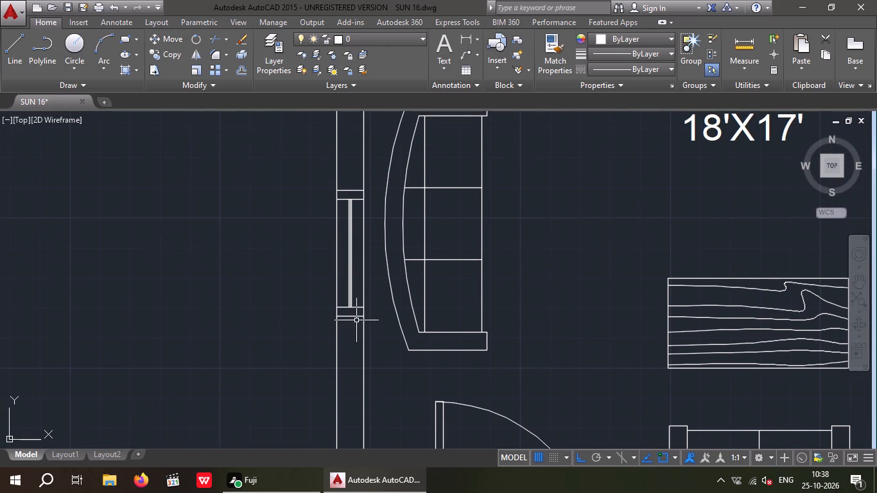
click(356, 320)
click(339, 155)
key(Delete)
Delete the living hall's window lines from the bottom outer wall of the copied plan.
scroll(347, 155, down, 5)
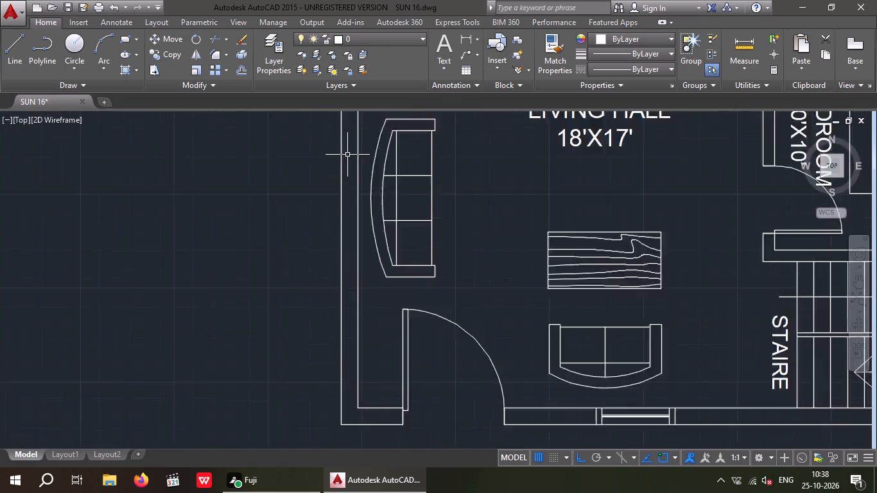
scroll(458, 263, up, 5)
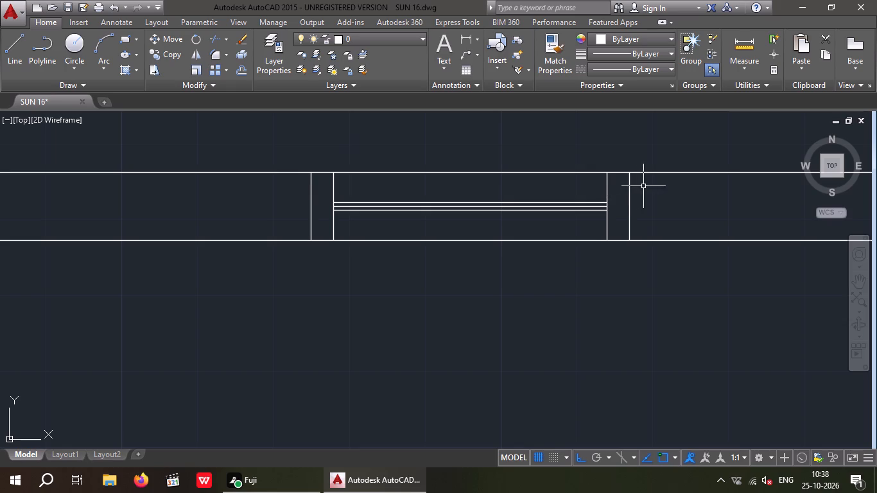
drag(643, 186, 580, 203)
click(291, 222)
key(Delete)
Delete the window lines beside the staircase from the right outer wall of the copied plan.
scroll(311, 213, down, 6)
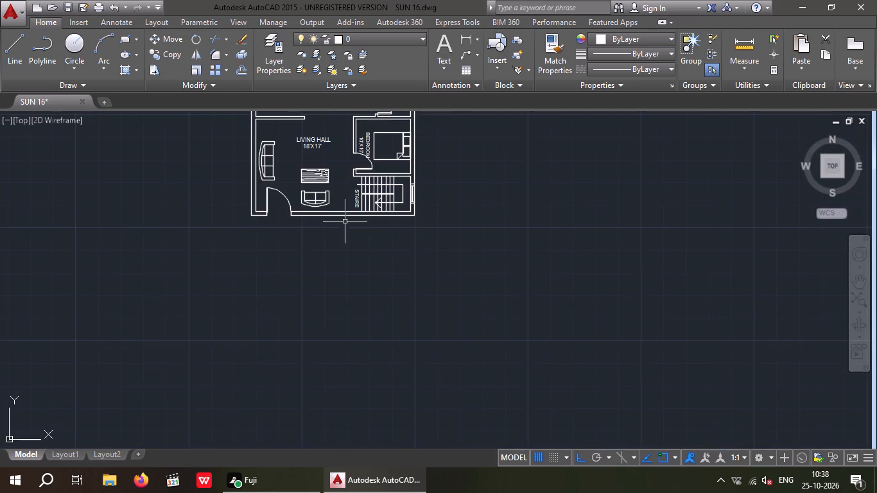
middle_drag(345, 238, 356, 292)
scroll(431, 236, up, 4)
scroll(401, 282, up, 2)
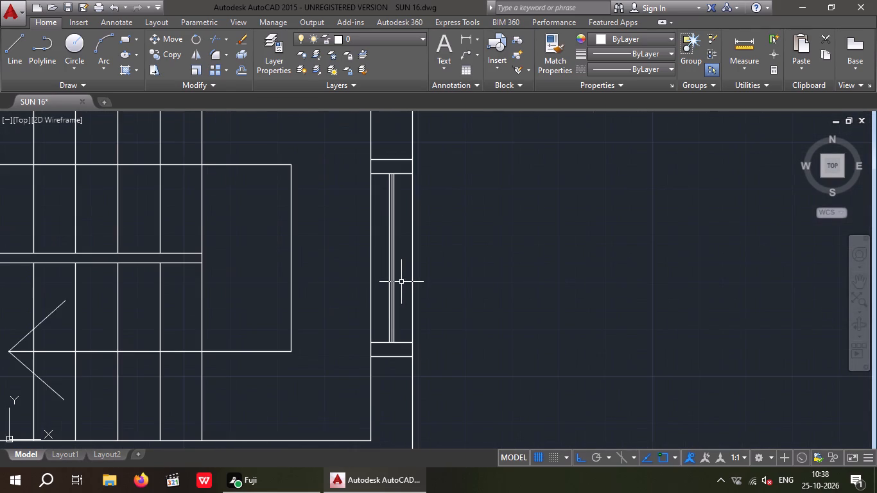
drag(407, 368, 403, 359)
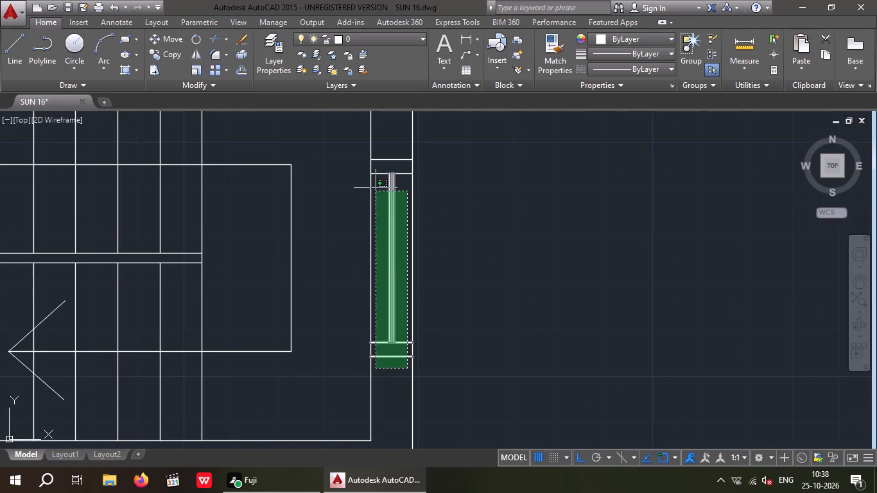
click(381, 131)
key(Delete)
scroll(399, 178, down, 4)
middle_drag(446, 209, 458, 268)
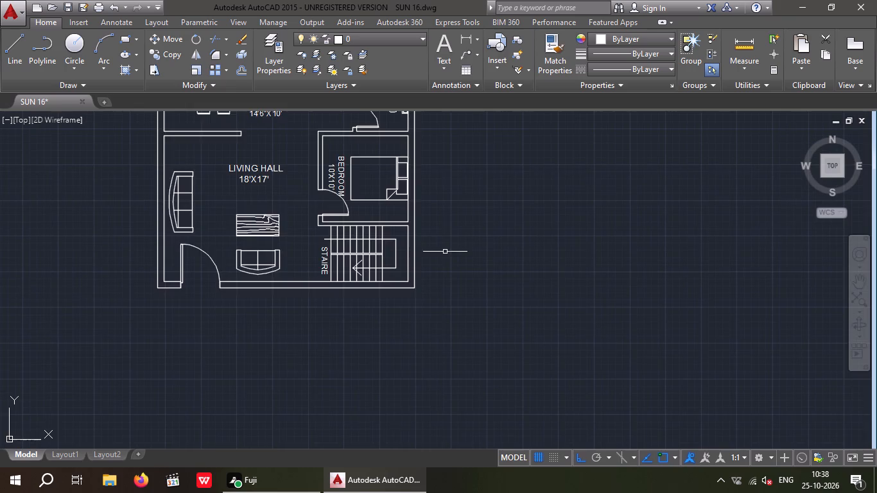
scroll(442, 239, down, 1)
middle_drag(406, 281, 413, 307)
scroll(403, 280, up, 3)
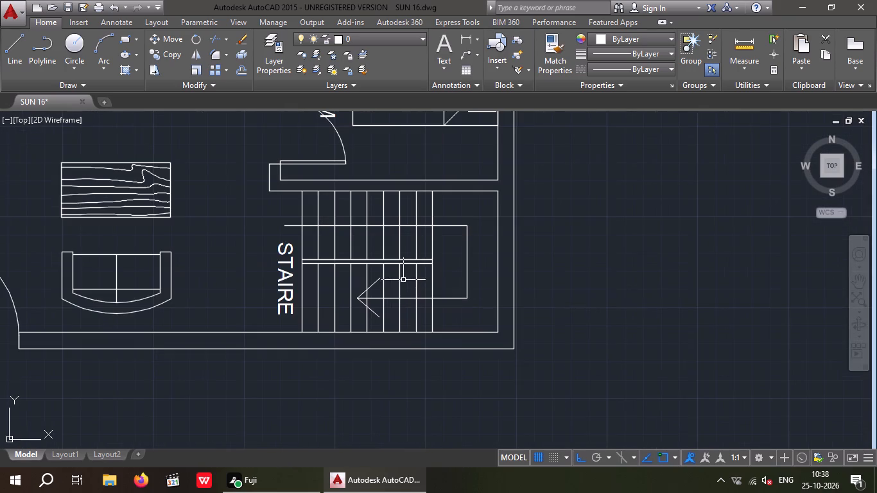
Delete the staircase from the copied plan, including its treads, direction arrow and STAIRE label.
drag(483, 261, 418, 290)
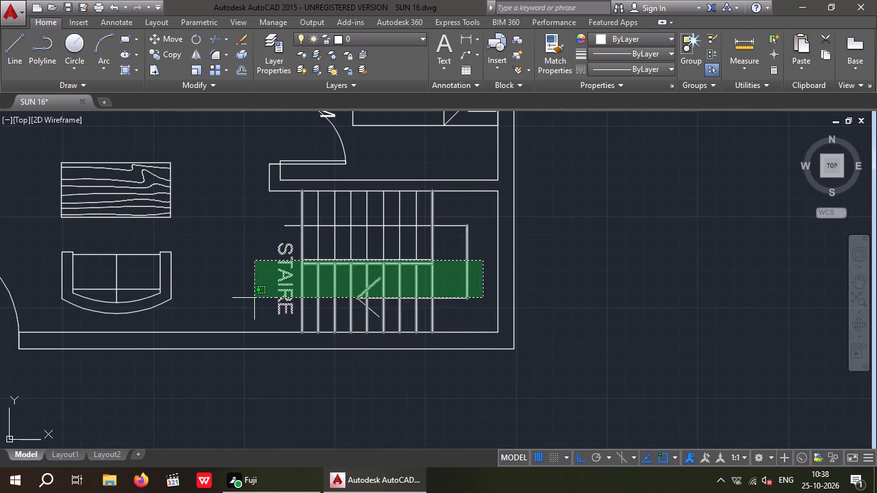
click(254, 298)
key(Delete)
scroll(299, 275, down, 1)
drag(377, 305, 357, 295)
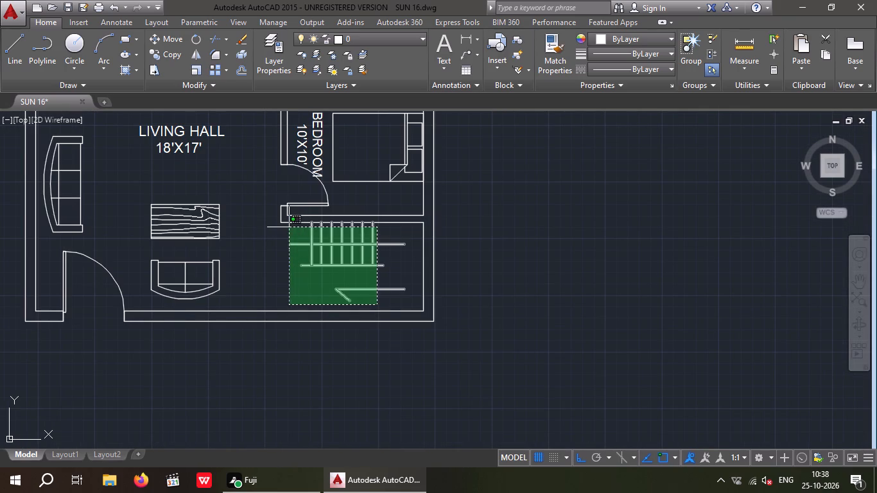
click(287, 233)
key(Delete)
Delete the 10'X10' bedroom's door from the copied plan.
middle_drag(307, 273, 337, 320)
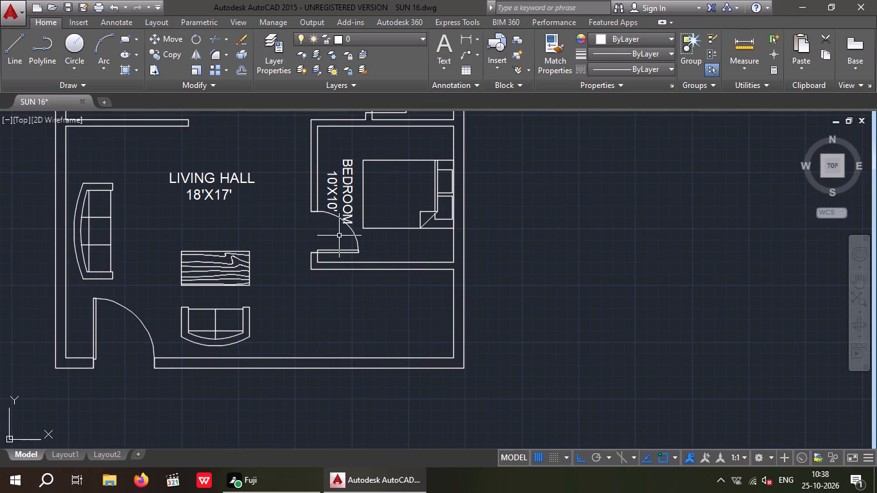
scroll(349, 243, up, 3)
drag(433, 246, 345, 273)
click(343, 274)
key(Delete)
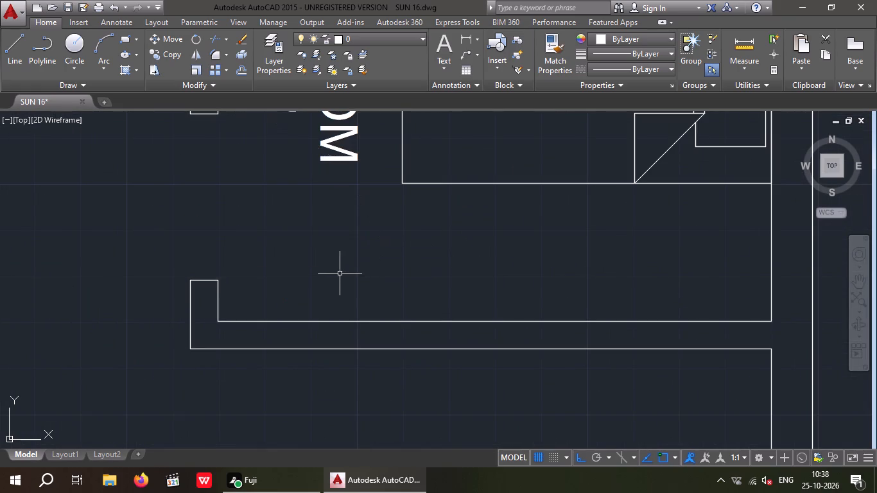
Delete the bed and the room label from the 10'X10' bedroom of the copied plan.
scroll(357, 248, down, 3)
drag(413, 248, 399, 233)
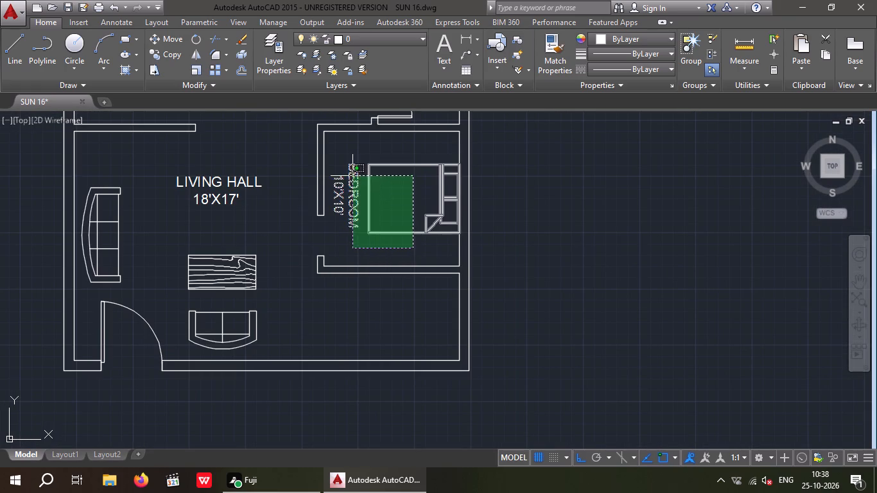
click(352, 176)
key(Delete)
Delete the small sofa near the bottom wall and the wooden table from the copied plan's living hall.
scroll(362, 174, down, 3)
middle_drag(378, 192, 425, 232)
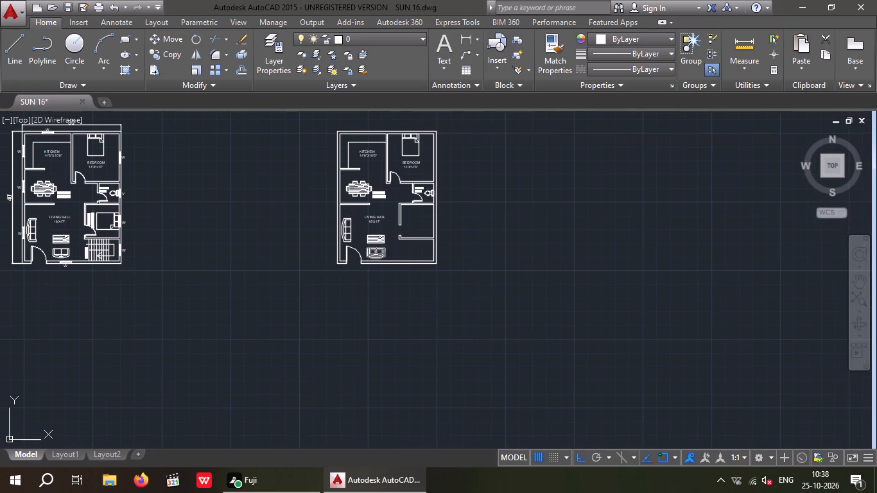
scroll(377, 248, up, 4)
drag(438, 283, 394, 278)
drag(448, 231, 404, 208)
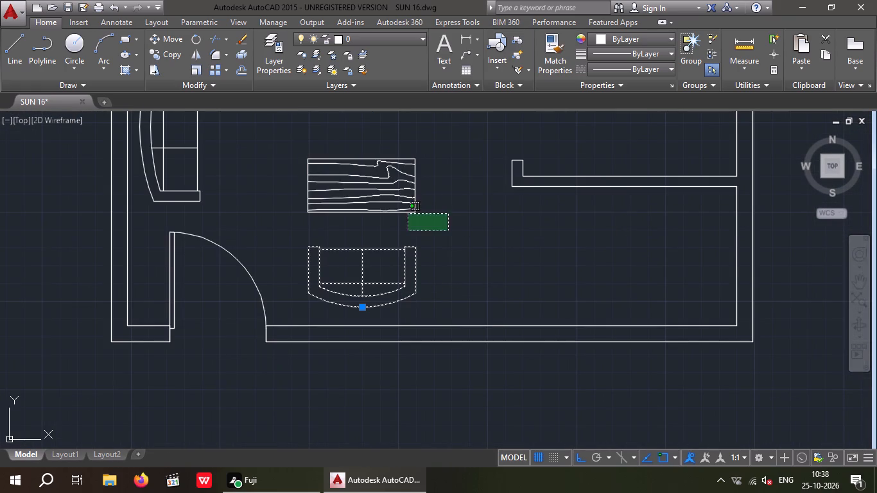
click(379, 168)
key(Delete)
Delete the entrance door at the bottom outer wall of the copied plan's living hall.
scroll(383, 196, down, 3)
middle_drag(388, 238, 394, 270)
scroll(334, 251, up, 3)
drag(435, 189, 425, 199)
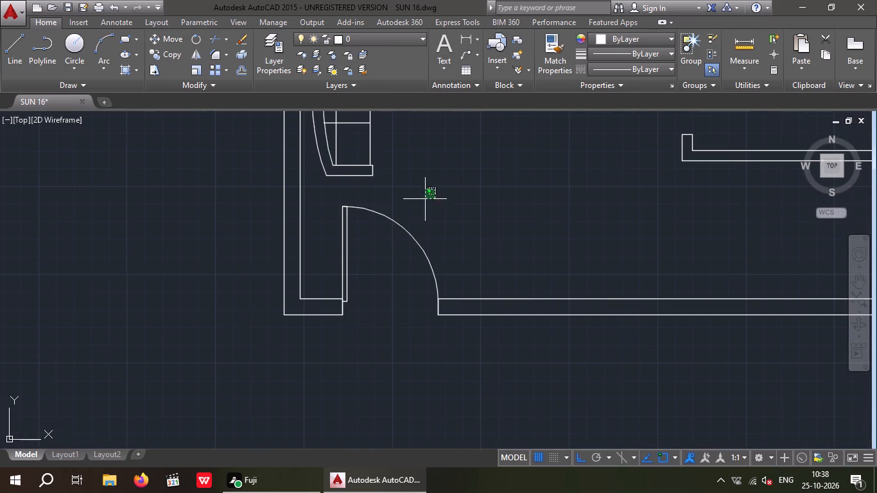
drag(425, 199, 362, 245)
click(361, 245)
key(Delete)
Delete the sofa along the left wall and the LIVING HALL 18'X17' label from the copied plan.
click(390, 215)
click(355, 161)
key(Delete)
scroll(409, 186, down, 1)
middle_drag(408, 193, 408, 196)
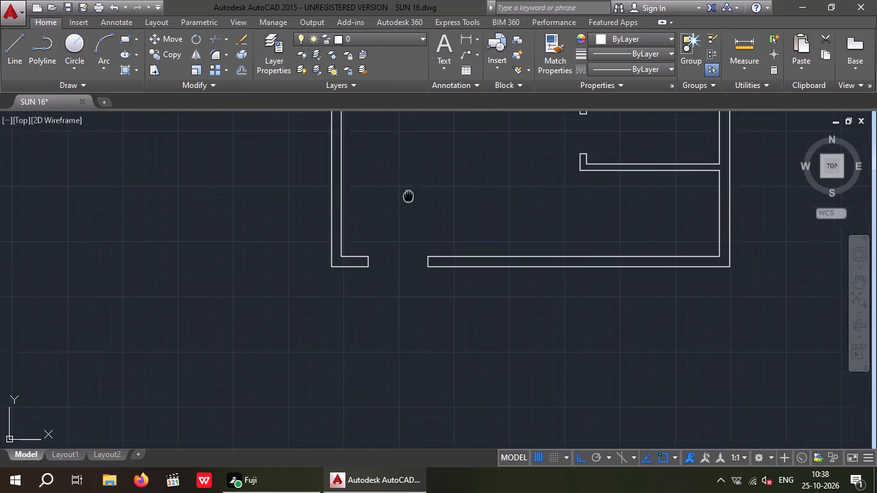
middle_drag(408, 196, 384, 333)
drag(508, 314, 451, 262)
drag(434, 183, 431, 193)
key(Delete)
Delete the dining table with its chairs and the text beside it from the copied plan.
scroll(421, 209, down, 3)
middle_drag(417, 254, 424, 341)
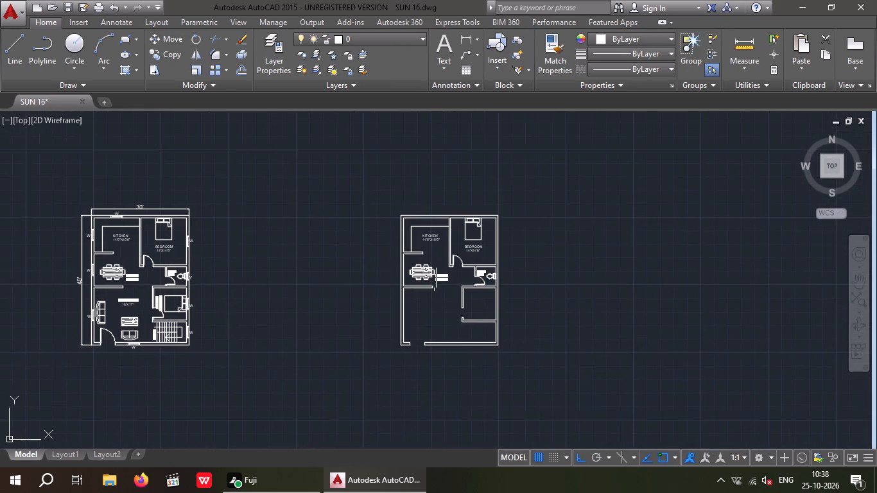
scroll(434, 272, up, 4)
drag(505, 363, 463, 309)
click(455, 279)
key(Delete)
drag(433, 316, 400, 285)
click(376, 250)
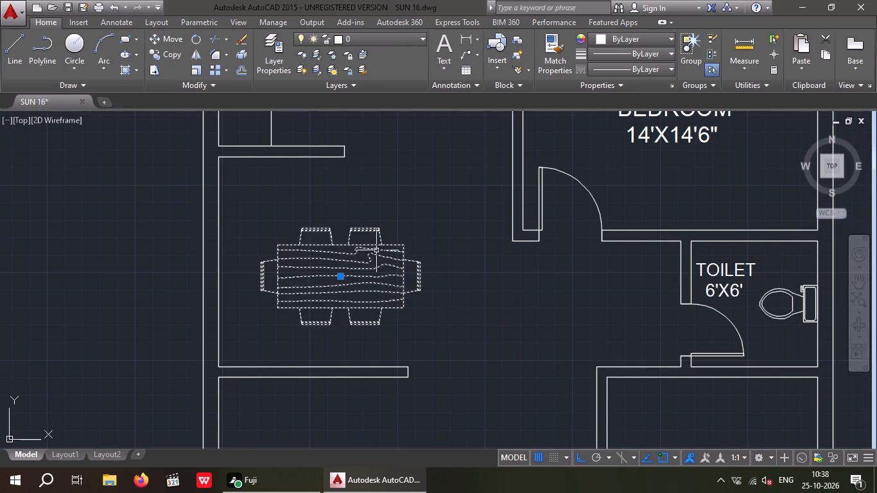
key(Delete)
Clear the copied plan's toilet by deleting its door, the TOILET 6'X6' label and the WC fixture.
scroll(396, 246, down, 2)
scroll(516, 272, up, 4)
drag(657, 365, 620, 325)
click(596, 182)
key(Delete)
drag(699, 279, 677, 243)
click(664, 180)
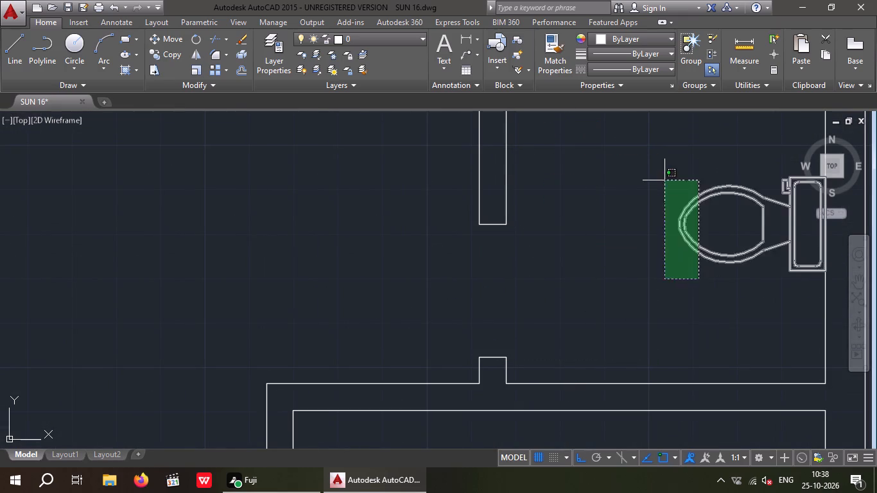
key(Delete)
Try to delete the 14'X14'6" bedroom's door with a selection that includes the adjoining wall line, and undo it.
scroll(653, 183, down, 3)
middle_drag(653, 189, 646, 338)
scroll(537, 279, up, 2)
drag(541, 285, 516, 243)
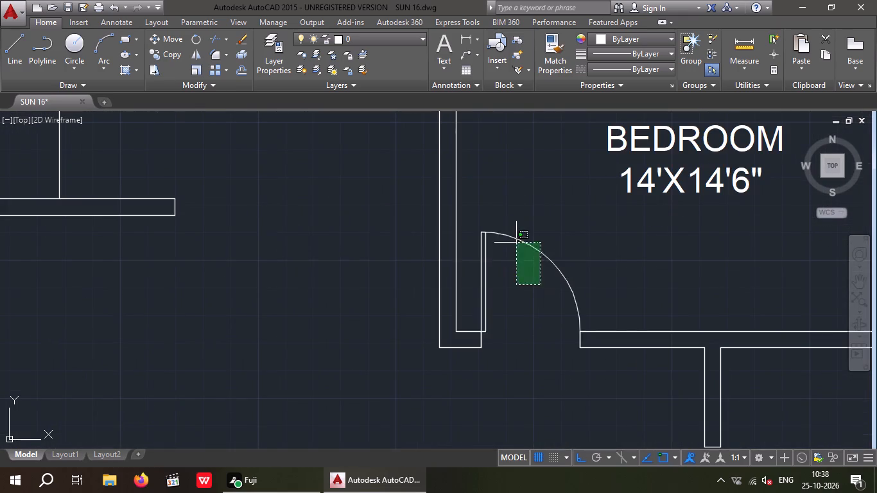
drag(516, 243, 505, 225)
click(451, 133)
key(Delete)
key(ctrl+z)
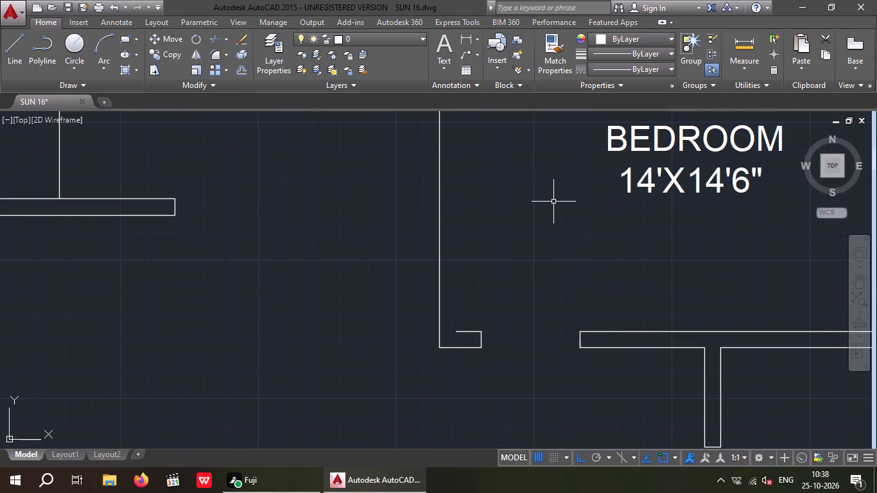
Delete only the door of the 14'X14'6" bedroom from the copied plan.
drag(548, 294, 537, 250)
click(537, 214)
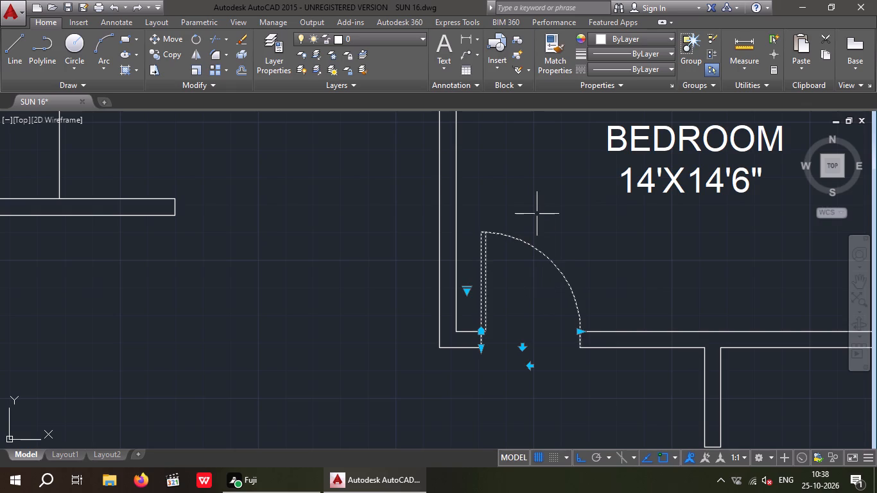
key(Delete)
Delete the BEDROOM 14'X14'6" label and the bed from the copied plan.
scroll(586, 206, down, 2)
middle_drag(583, 216, 529, 300)
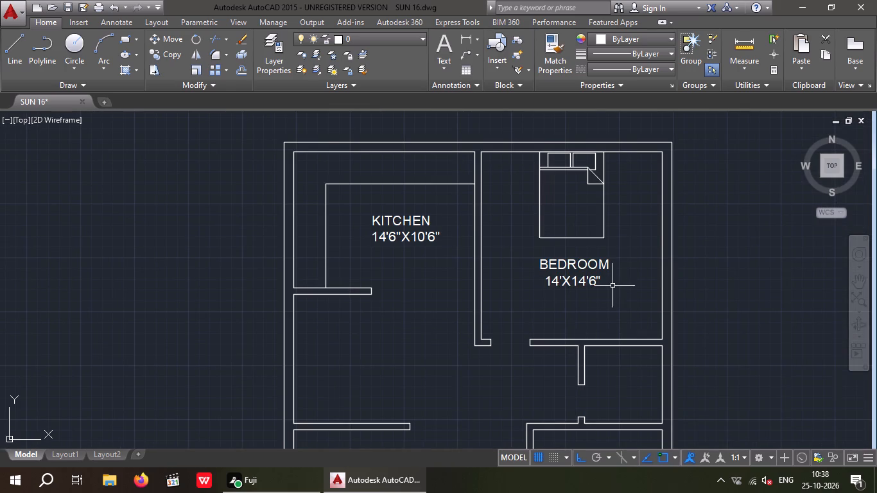
drag(612, 286, 581, 272)
key(Delete)
drag(607, 264, 578, 231)
click(573, 213)
key(Delete)
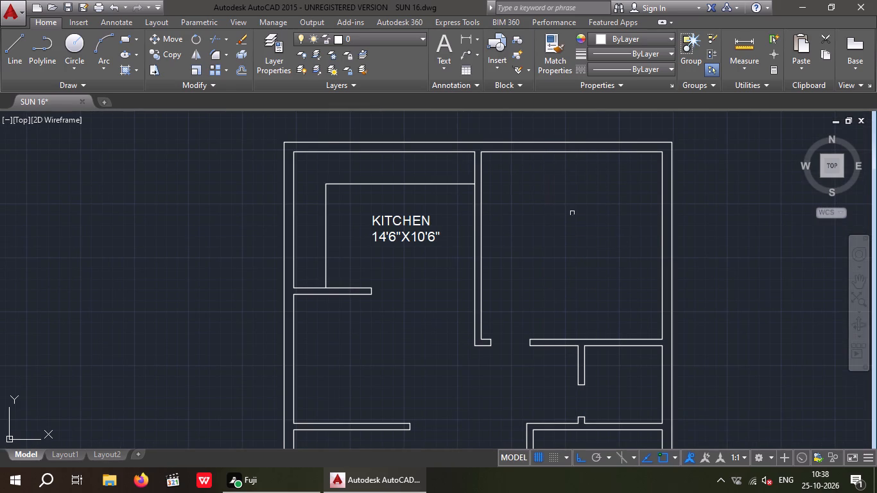
Delete the KITCHEN 14'6"X10'6" label and the kitchen counter lines from the copied plan.
scroll(402, 246, up, 2)
drag(449, 261, 420, 228)
click(386, 168)
key(Delete)
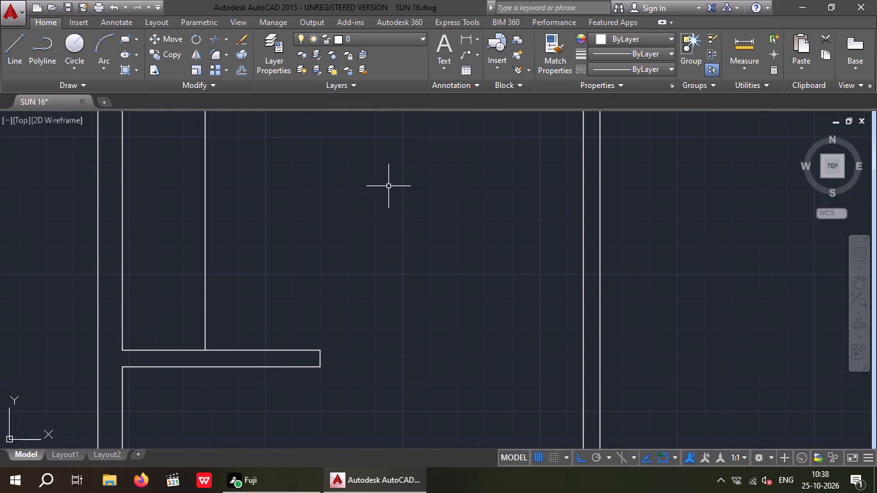
scroll(388, 186, down, 2)
middle_drag(390, 187, 421, 262)
scroll(365, 232, up, 2)
drag(384, 253, 308, 215)
click(288, 189)
key(Delete)
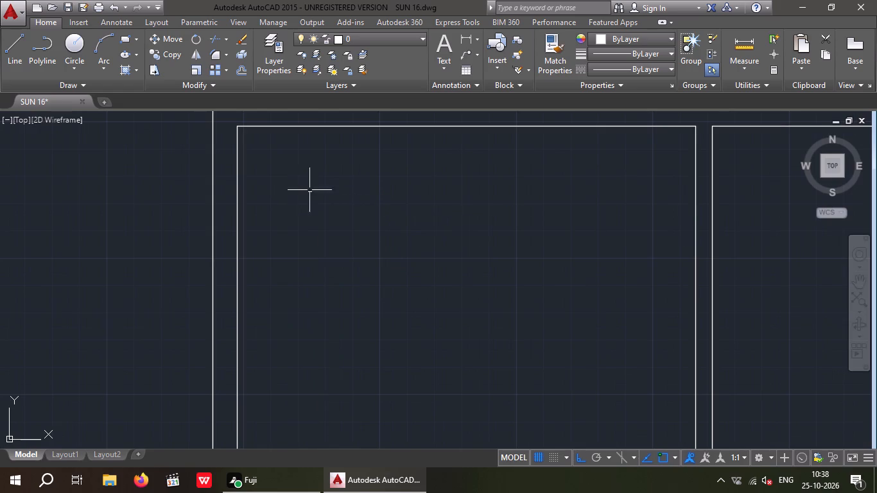
Save the drawing.
scroll(321, 188, down, 4)
middle_drag(363, 216, 398, 216)
key(Escape)
key(Escape)
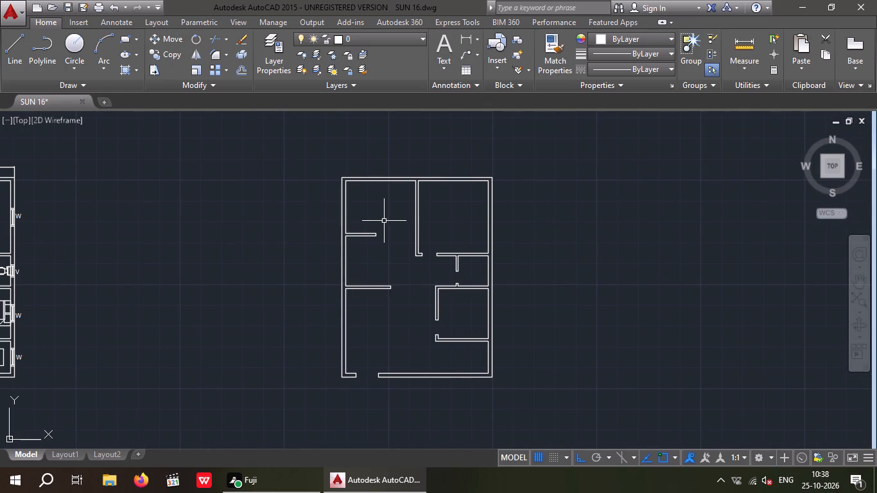
key(Escape)
key(Escape)
key(ctrl+s)
key(ctrl+s)
Draw a diagonal line from the inner to the outer wall corner at the copied plan's top-left corner.
scroll(353, 178, up, 4)
middle_drag(343, 202, 313, 271)
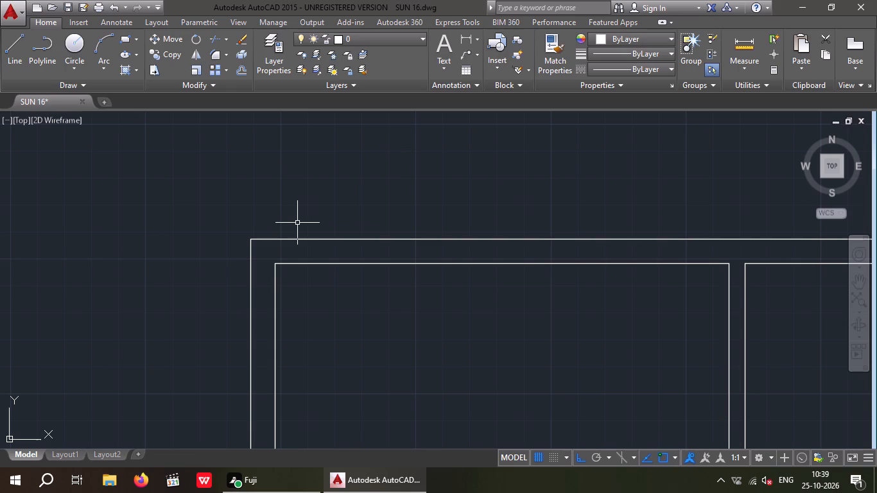
text(L)
key(space)
scroll(270, 243, up, 1)
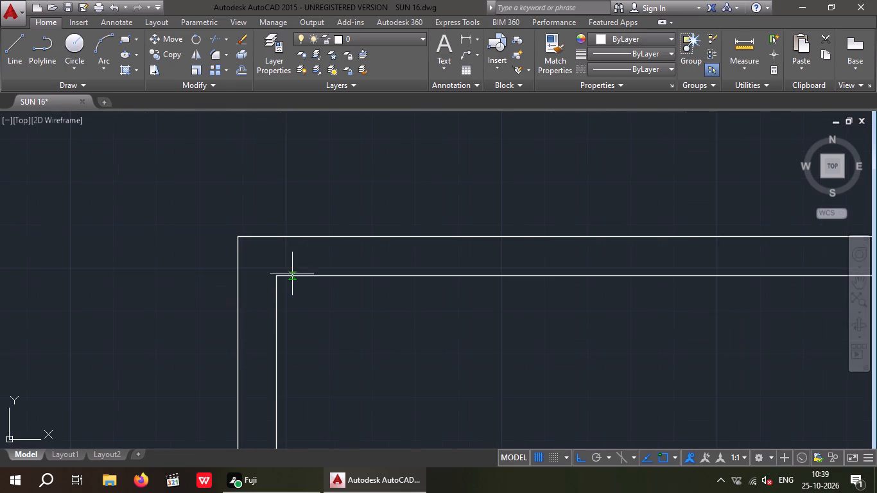
drag(275, 273, 254, 254)
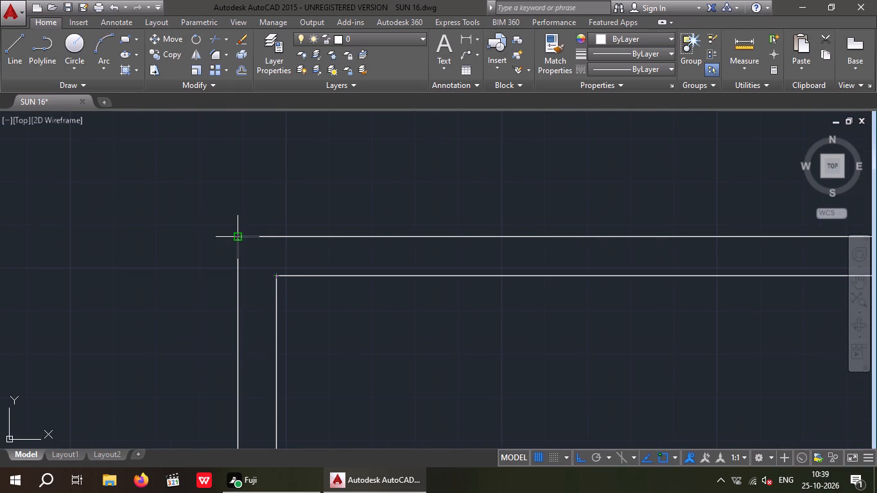
click(236, 238)
key(space)
Draw a horizontal centre line from the top-left diagonal's midpoint through the top outer wall, extending past the right outer wall.
key(space)
drag(256, 256, 284, 265)
middle_drag(450, 275, 200, 320)
scroll(269, 290, down, 4)
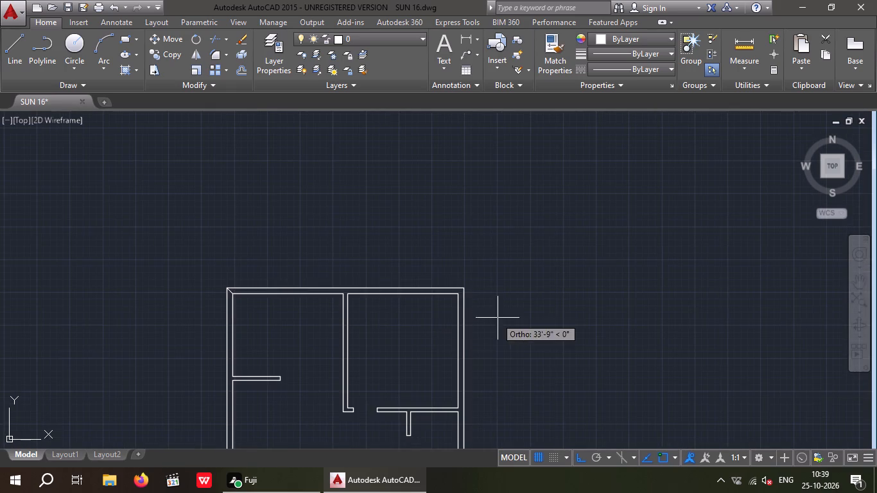
scroll(490, 300, up, 2)
click(509, 277)
key(space)
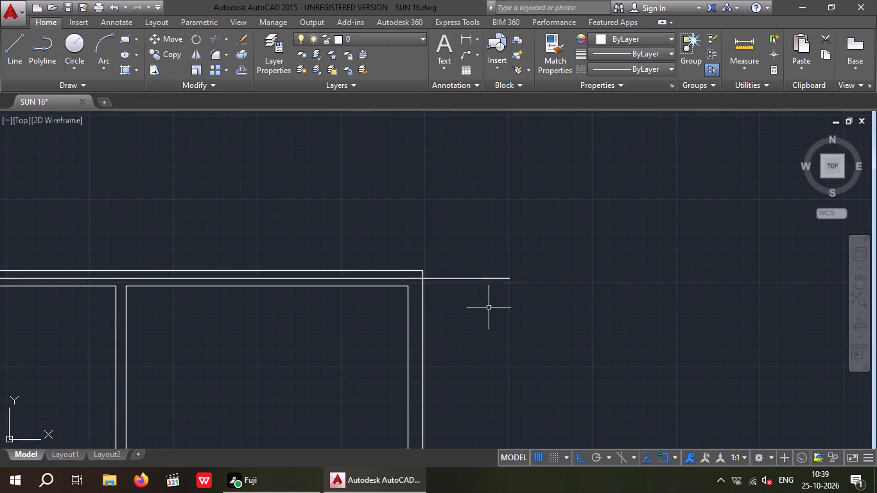
Draw a vertical centre line from the top-left diagonal's midpoint down the left outer wall, extending below the bottom wall.
scroll(489, 307, down, 2)
middle_drag(310, 335, 351, 280)
key(space)
scroll(269, 246, up, 3)
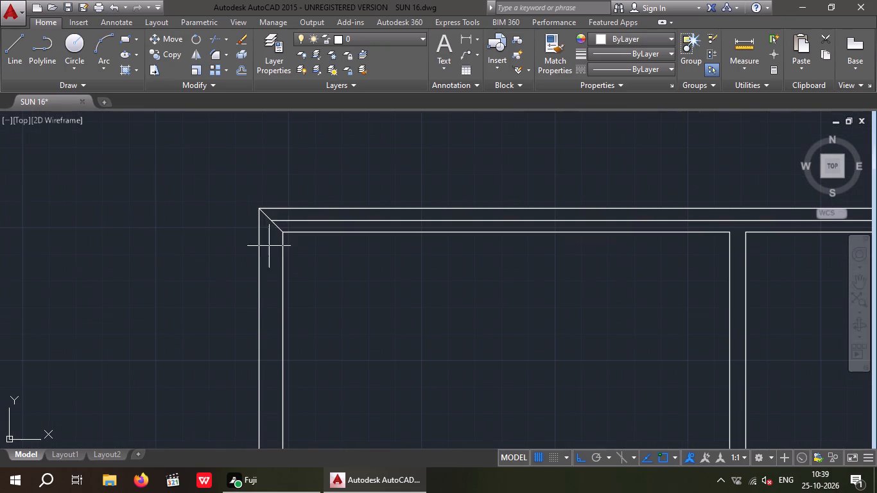
click(271, 219)
scroll(268, 219, down, 5)
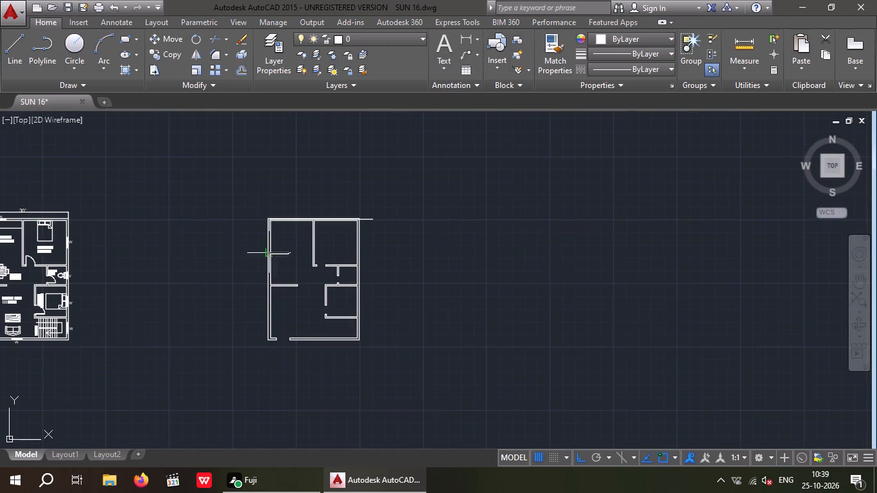
scroll(262, 350, up, 3)
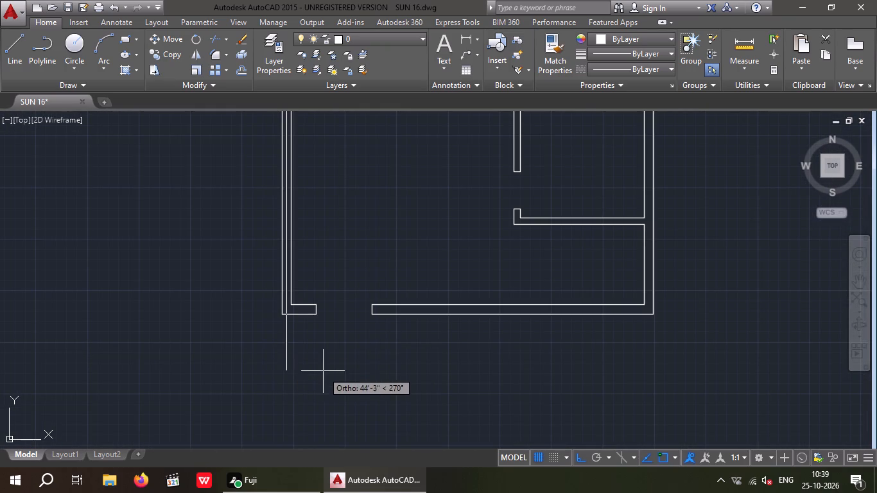
click(286, 392)
key(space)
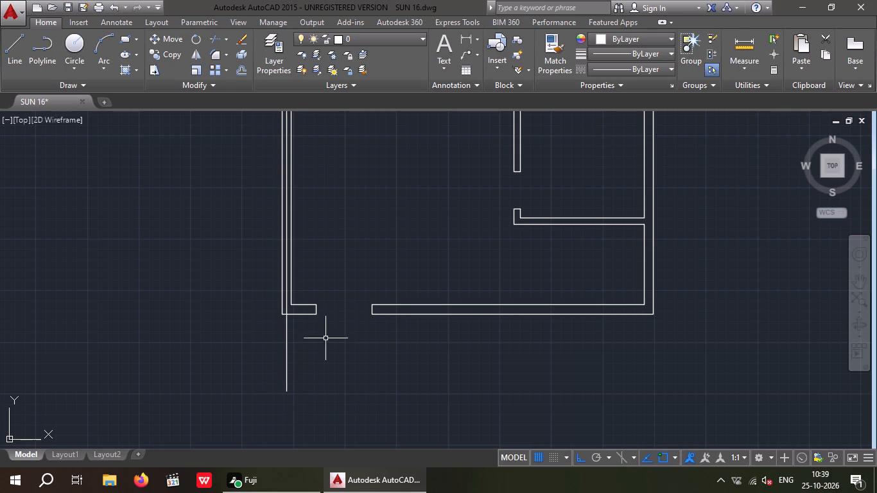
Draw a diagonal line from the inner to the outer wall corner at the copied plan's top-right corner.
middle_drag(322, 350, 265, 454)
scroll(289, 381, down, 2)
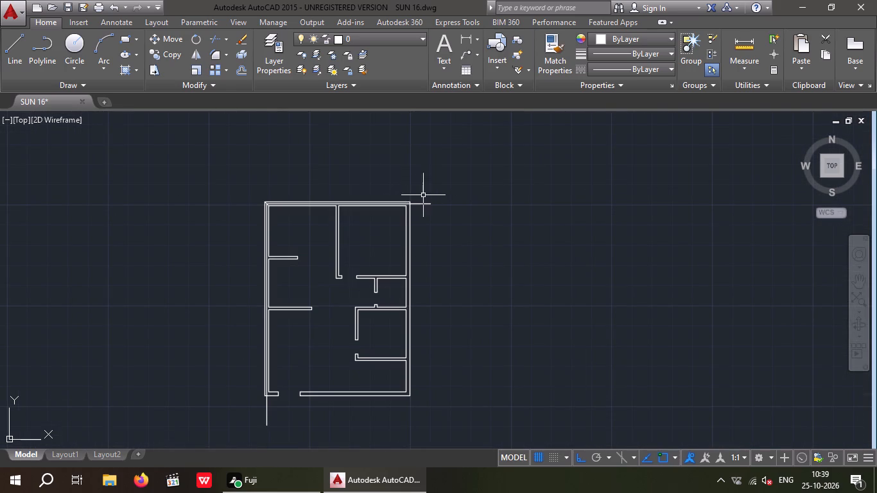
scroll(415, 203, up, 6)
key(space)
drag(360, 226, 367, 218)
click(427, 160)
key(space)
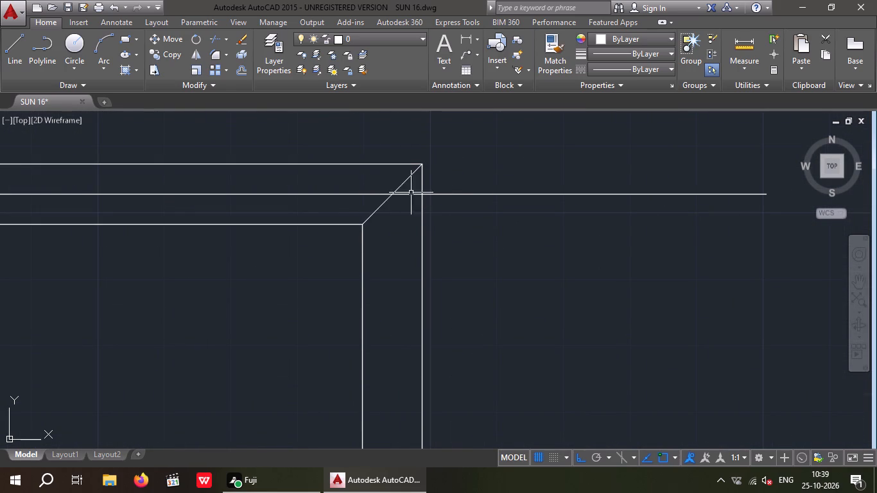
Draw a vertical centre line about 46' long from the top-right diagonal's midpoint down the right outer wall, past the bottom wall.
key(space)
click(389, 193)
scroll(390, 202, down, 4)
middle_drag(392, 349, 392, 213)
scroll(396, 195, down, 4)
scroll(402, 295, up, 4)
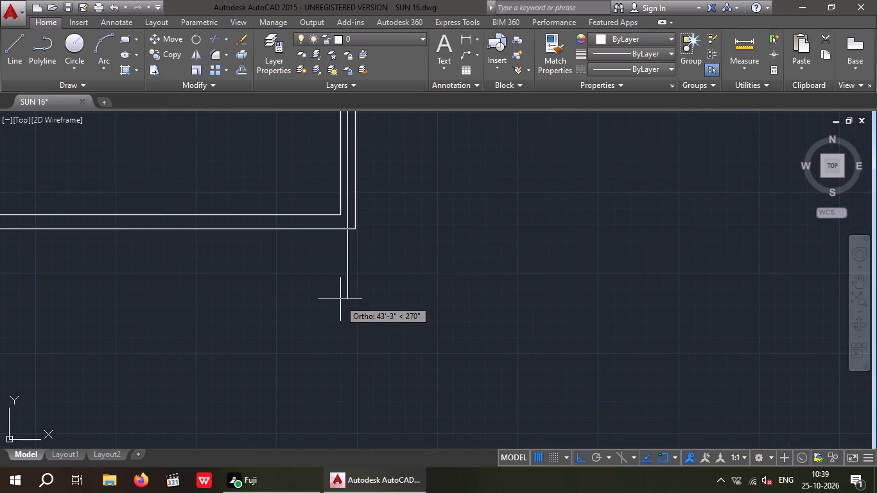
scroll(340, 299, down, 2)
scroll(342, 320, up, 1)
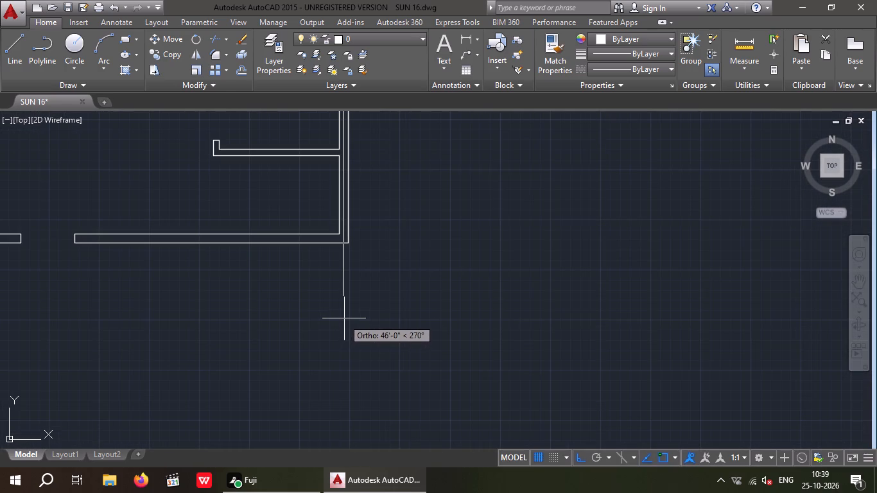
click(344, 318)
key(space)
Draw a short line between the two faces of the upper vertical interior wall where it meets the top outer wall.
middle_drag(418, 284, 421, 359)
scroll(419, 311, down, 2)
middle_drag(421, 324, 422, 332)
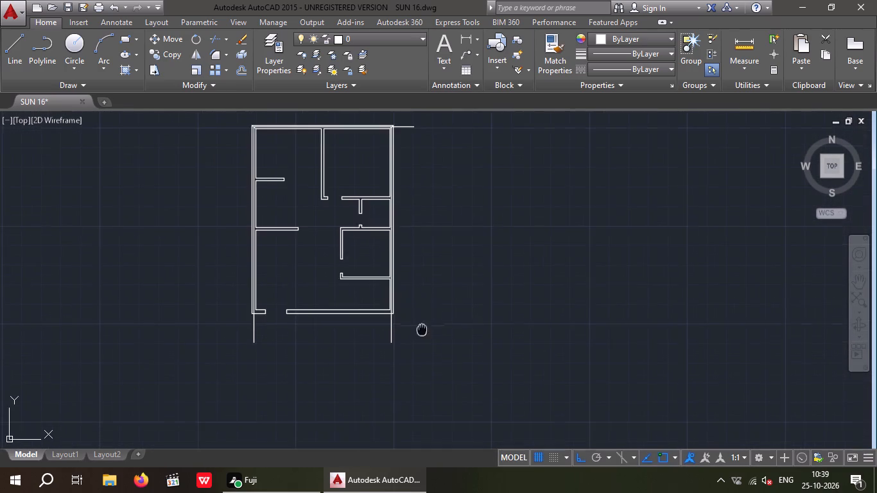
middle_drag(422, 332, 422, 368)
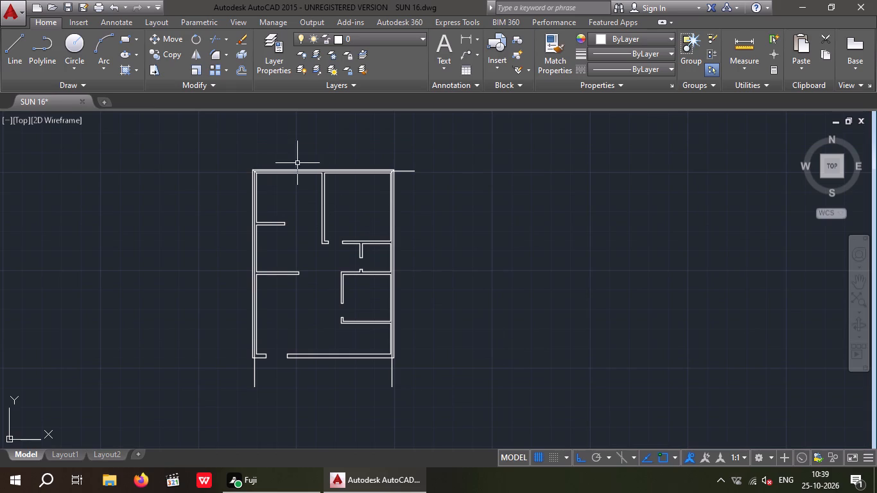
scroll(331, 171, up, 4)
middle_drag(266, 204, 322, 257)
scroll(327, 248, up, 2)
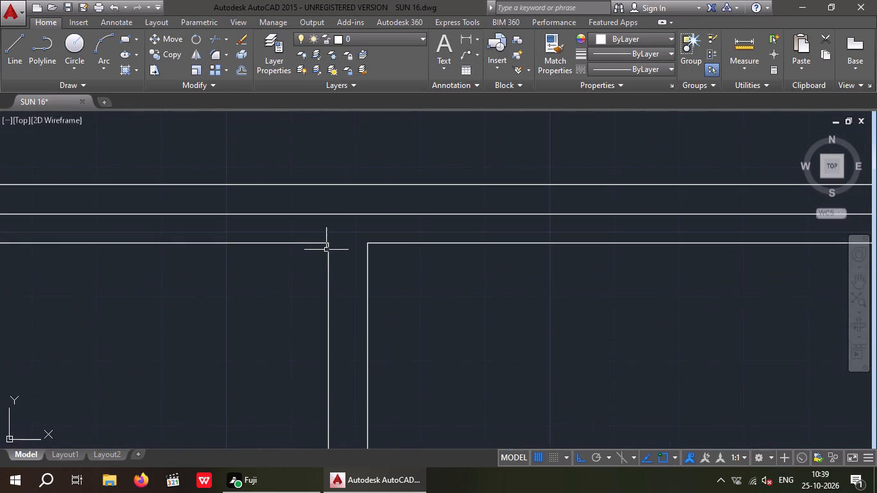
key(space)
drag(327, 243, 356, 243)
click(369, 245)
key(space)
Draw a vertical centre line from that short line's midpoint down through the interior wall, extending below the bottom outer wall.
key(space)
click(347, 243)
scroll(351, 239, down, 5)
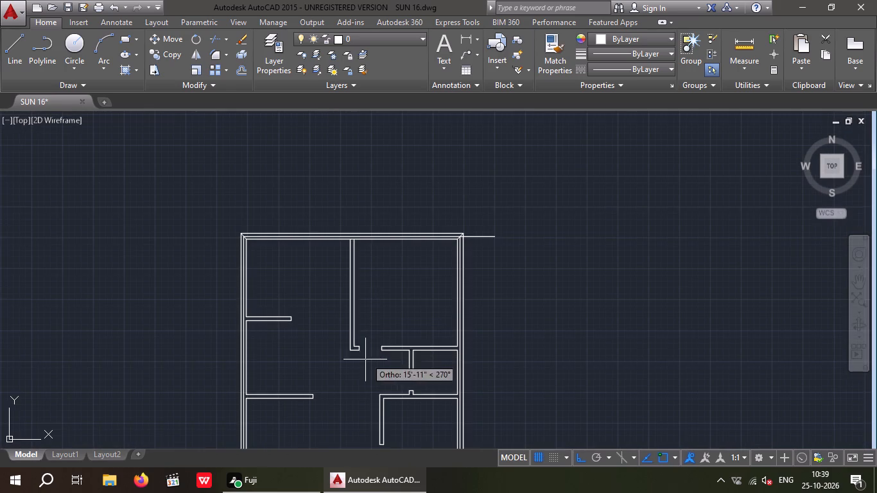
middle_drag(364, 363, 374, 250)
scroll(374, 243, down, 3)
scroll(376, 326, up, 2)
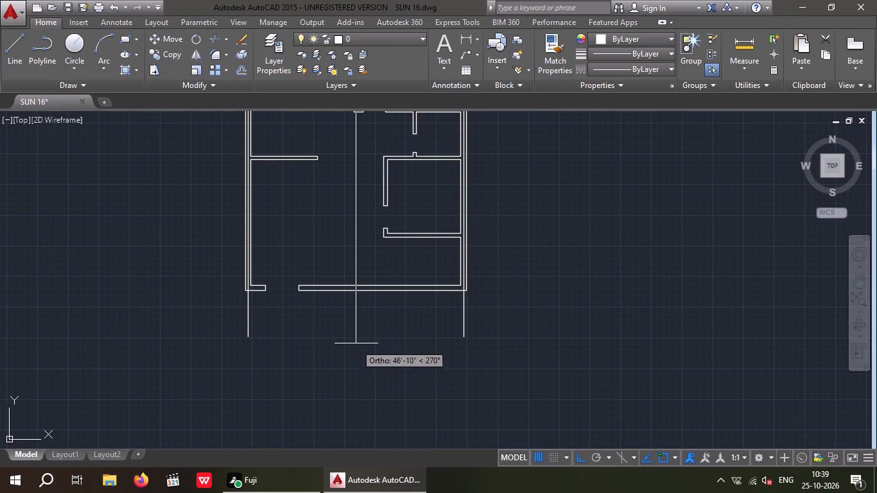
click(356, 338)
key(space)
Draw a diagonal line from the outer to the inner wall corner at the copied plan's bottom-left corner.
scroll(236, 282, up, 3)
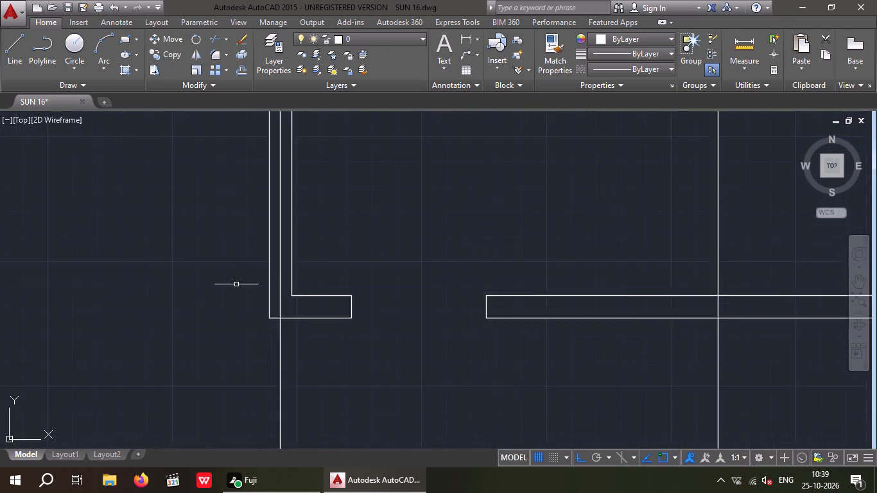
scroll(237, 285, up, 1)
key(space)
click(283, 333)
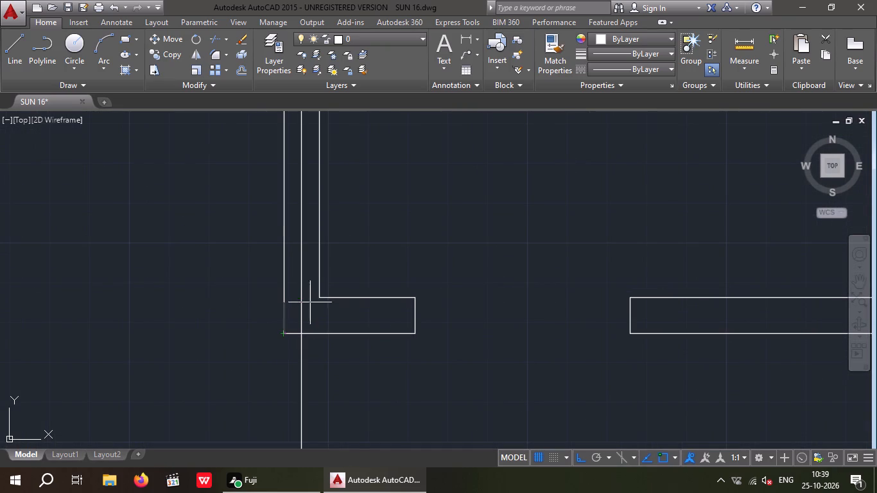
click(315, 297)
key(space)
Draw a horizontal centre line about 34' long from the bottom-left diagonal's midpoint through the bottom wall, past the right outer wall.
key(space)
click(303, 319)
scroll(396, 308, down, 3)
middle_drag(623, 324, 385, 351)
scroll(543, 354, down, 1)
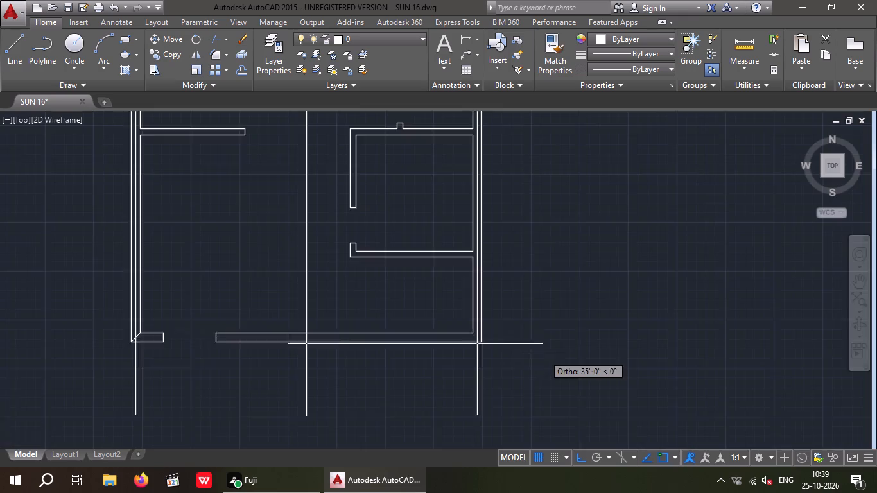
middle_drag(539, 372, 534, 437)
scroll(534, 404, up, 1)
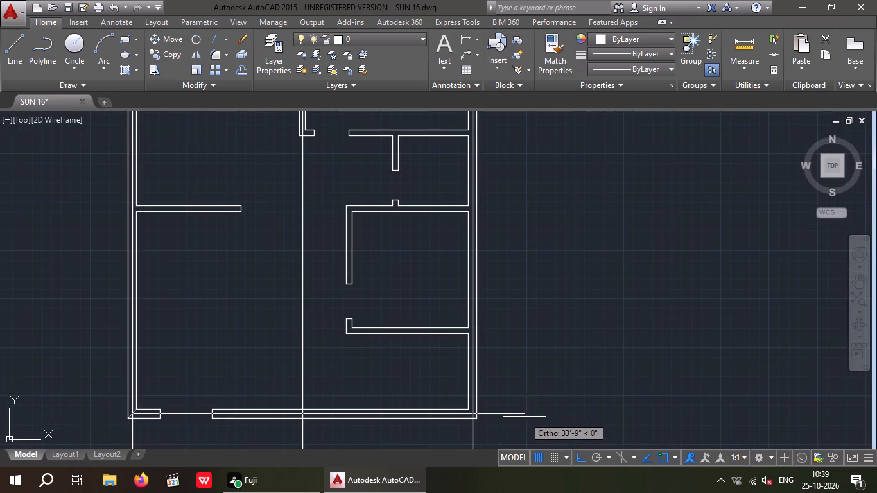
click(528, 413)
key(space)
Draw a short line between the faces of the upper-left horizontal interior wall where it meets the left outer wall.
middle_drag(541, 345, 554, 416)
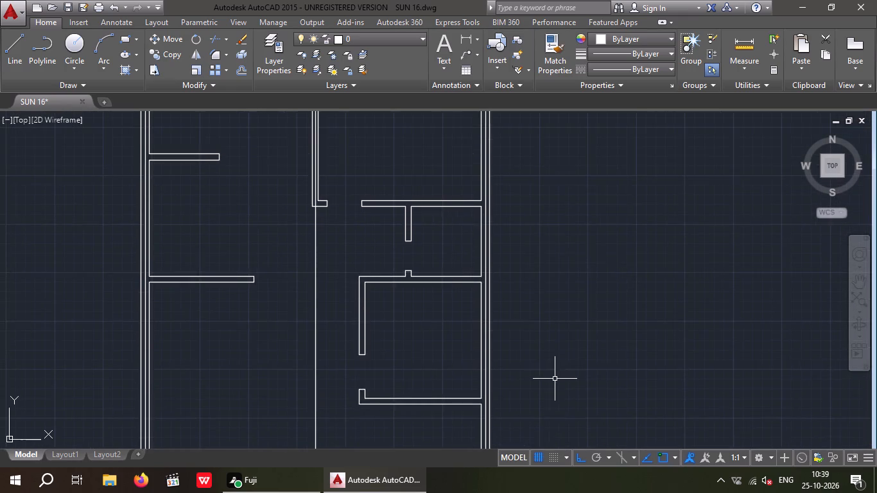
scroll(555, 377, down, 2)
middle_drag(557, 386, 559, 395)
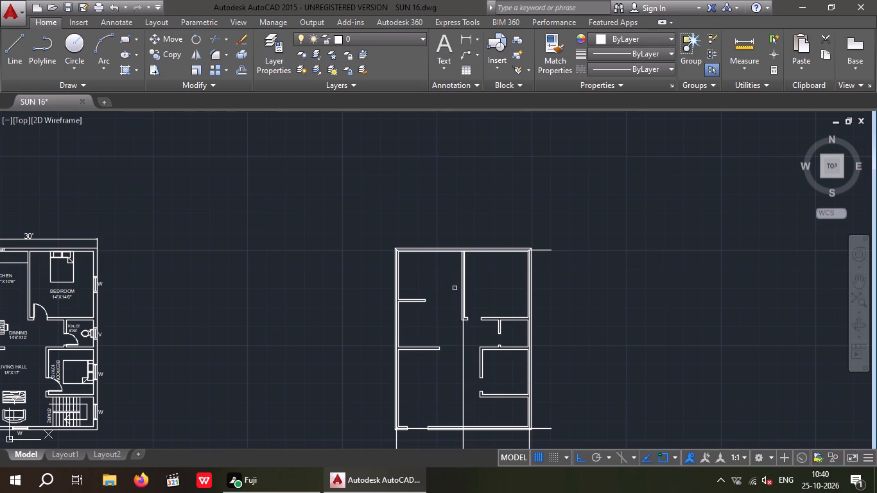
key(space)
scroll(399, 301, up, 3)
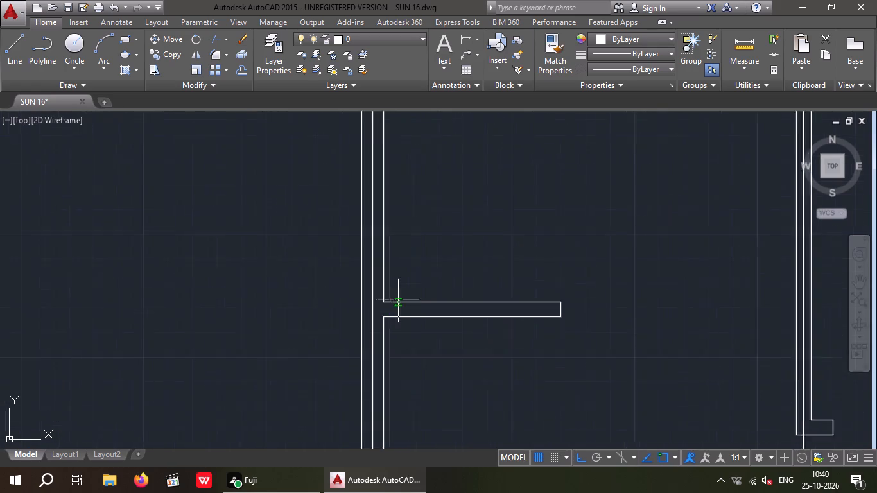
scroll(398, 300, up, 2)
click(372, 325)
click(372, 300)
key(space)
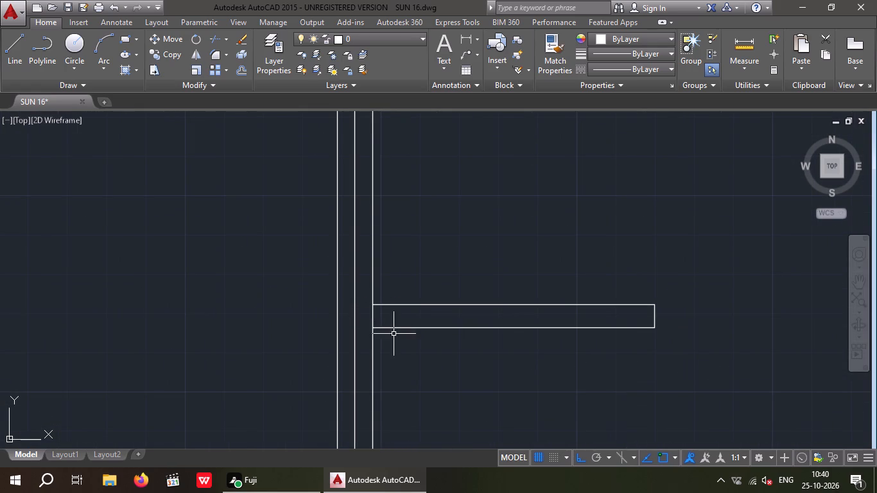
Draw a horizontal centre line from that short line's midpoint through the upper-left interior wall, extending past the right outer wall.
key(space)
click(369, 316)
middle_drag(515, 315, 341, 325)
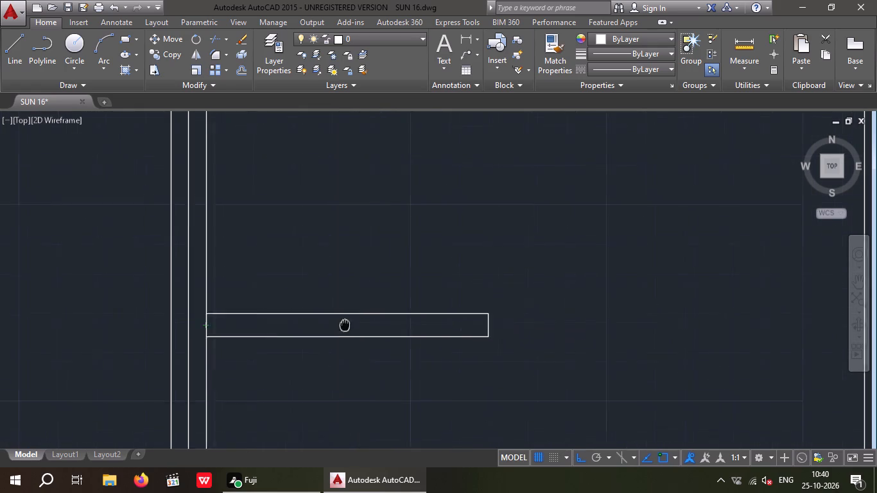
middle_drag(341, 325, 337, 326)
scroll(406, 314, down, 2)
middle_drag(582, 338, 302, 340)
scroll(397, 338, down, 2)
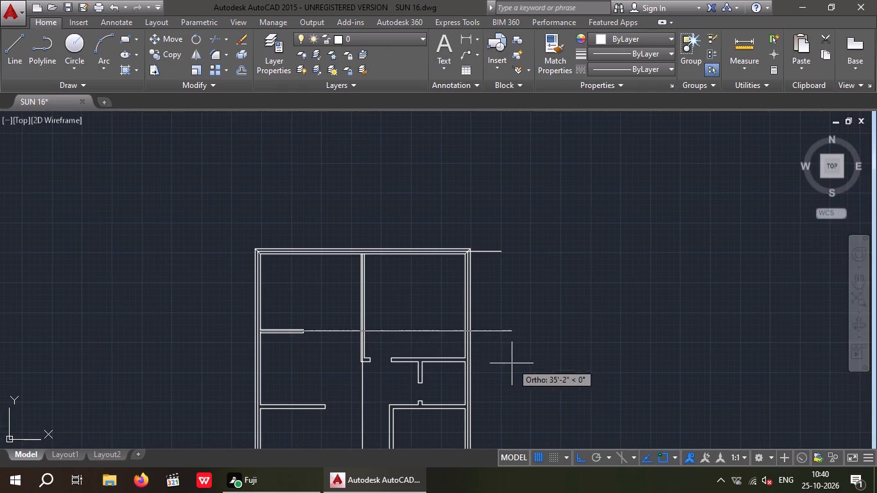
scroll(507, 359, up, 1)
click(497, 313)
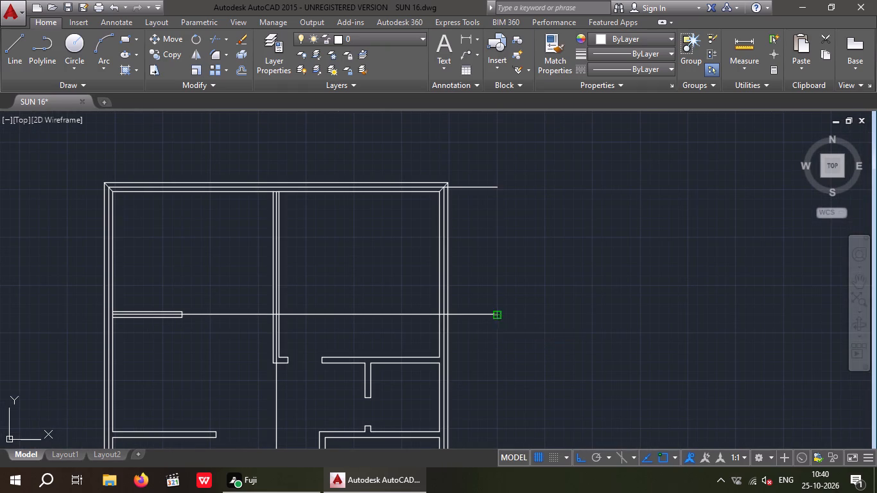
key(space)
Draw a short line between the faces of the lower-left horizontal interior wall where it meets the left outer wall.
middle_drag(480, 358, 513, 286)
middle_drag(494, 364, 558, 316)
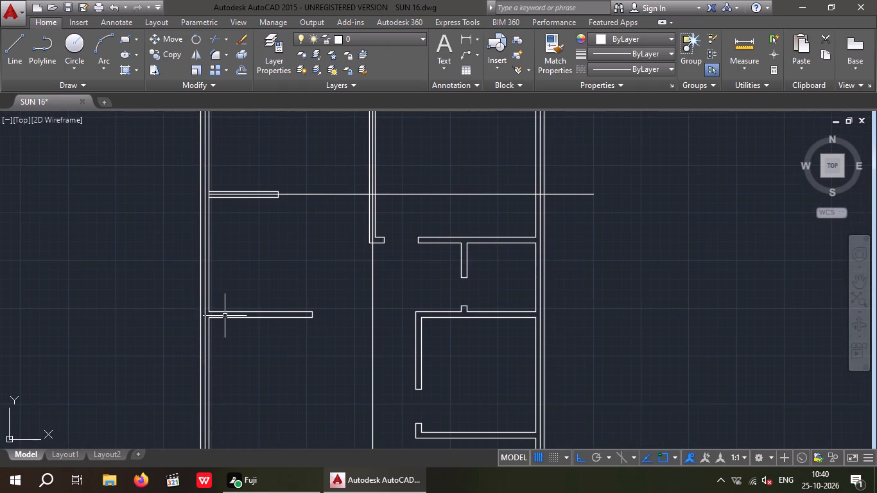
scroll(208, 317, up, 3)
key(space)
scroll(202, 317, up, 3)
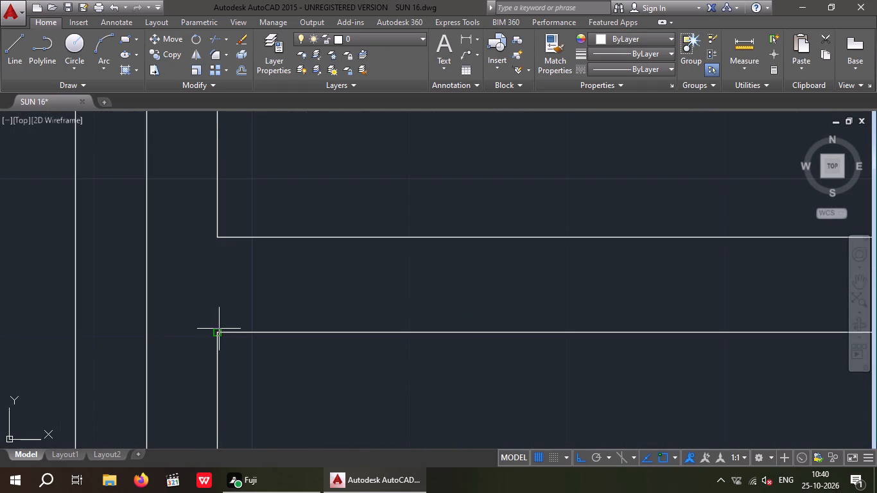
drag(218, 331, 217, 324)
click(216, 240)
key(space)
Draw a horizontal centre line about 33' long from that line's midpoint through the lower-left interior wall, past the right outer wall.
key(space)
drag(218, 285, 230, 290)
scroll(296, 283, down, 4)
middle_drag(502, 318, 218, 331)
scroll(276, 319, down, 3)
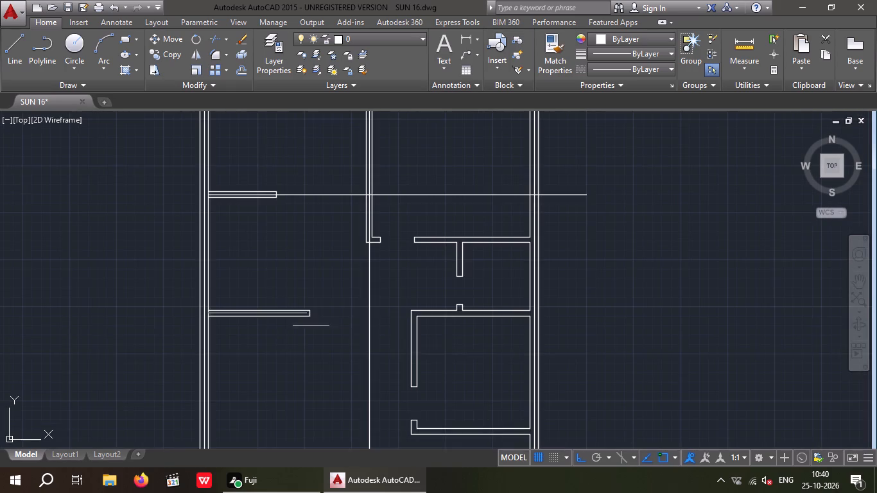
scroll(518, 331, up, 3)
middle_drag(654, 309, 593, 432)
scroll(591, 390, down, 2)
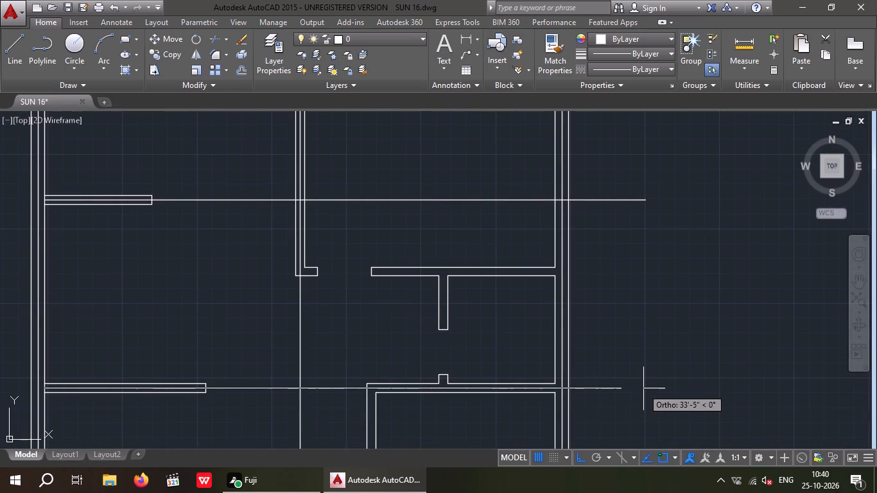
click(643, 390)
key(space)
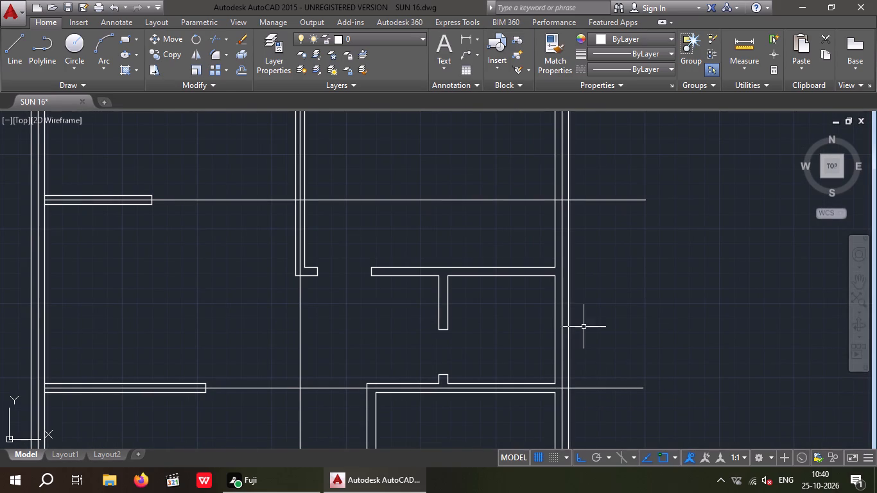
Examine the copied plan's interior walls on the right side for those still lacking centre lines.
middle_drag(584, 326, 591, 307)
scroll(607, 284, down, 3)
middle_drag(539, 360, 554, 318)
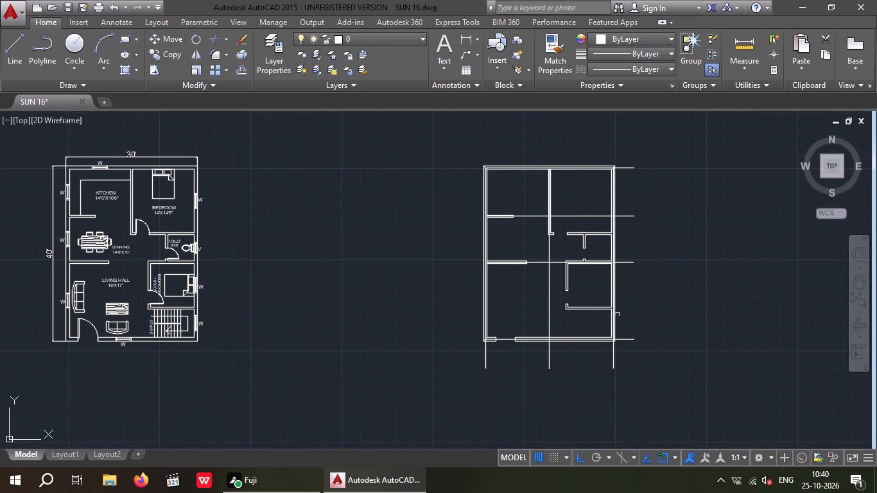
scroll(614, 295, up, 3)
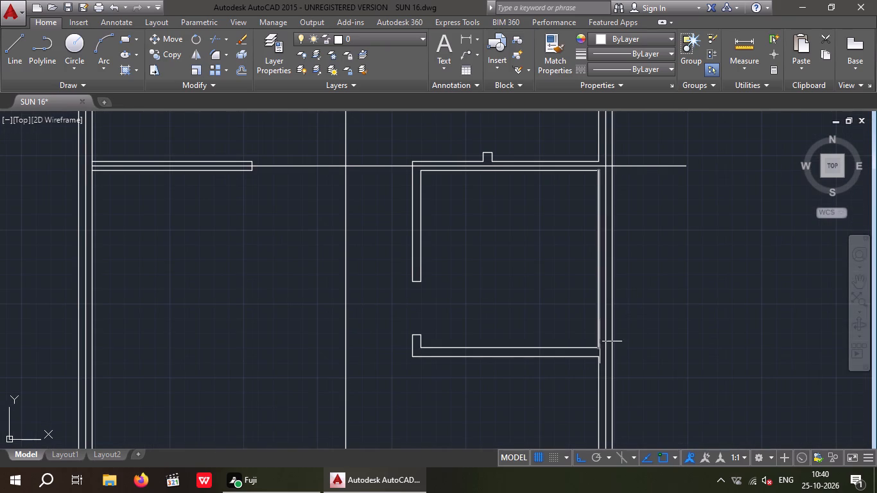
middle_drag(600, 340, 602, 327)
scroll(602, 311, down, 1)
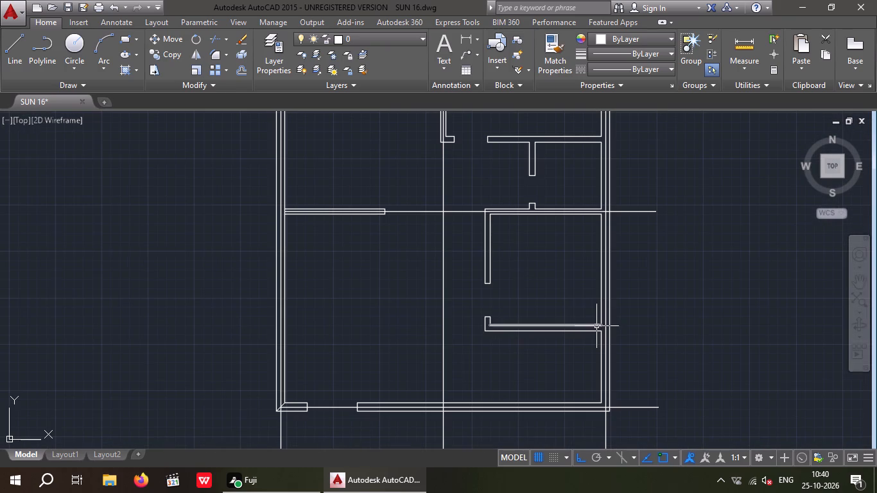
middle_drag(596, 326, 588, 359)
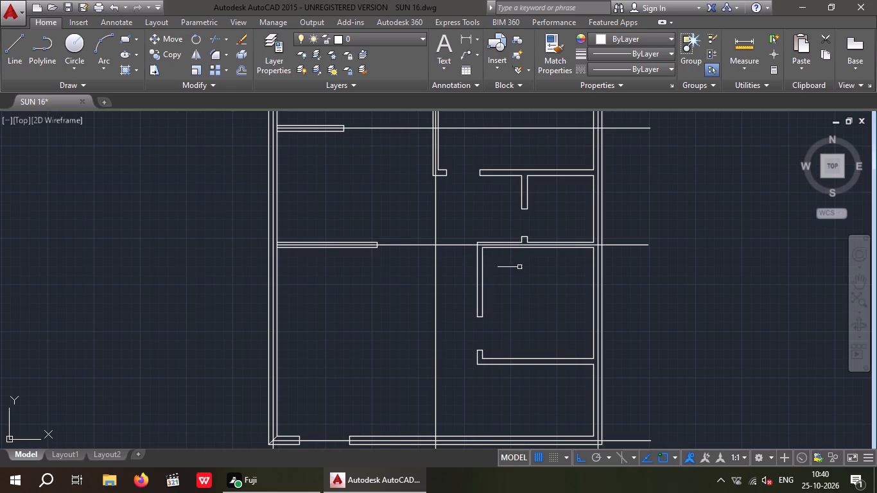
middle_drag(520, 267, 493, 300)
middle_drag(498, 347, 498, 354)
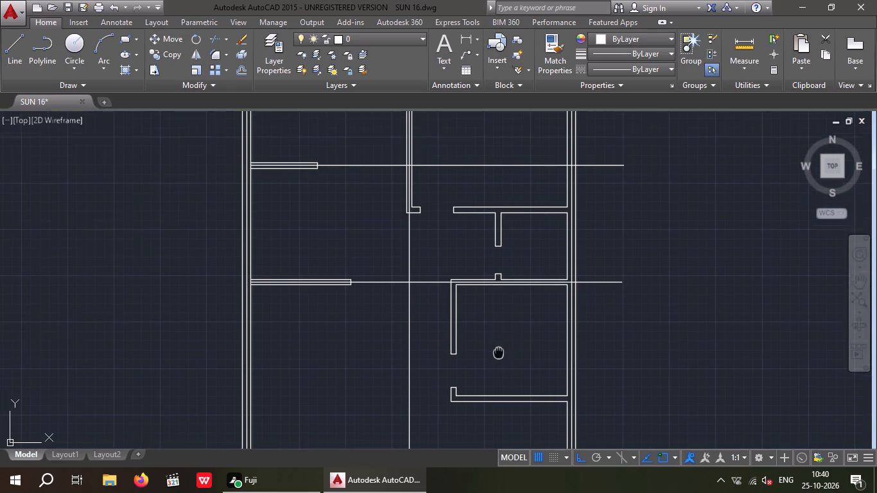
middle_drag(498, 354, 497, 368)
scroll(496, 363, down, 1)
middle_drag(498, 351, 491, 311)
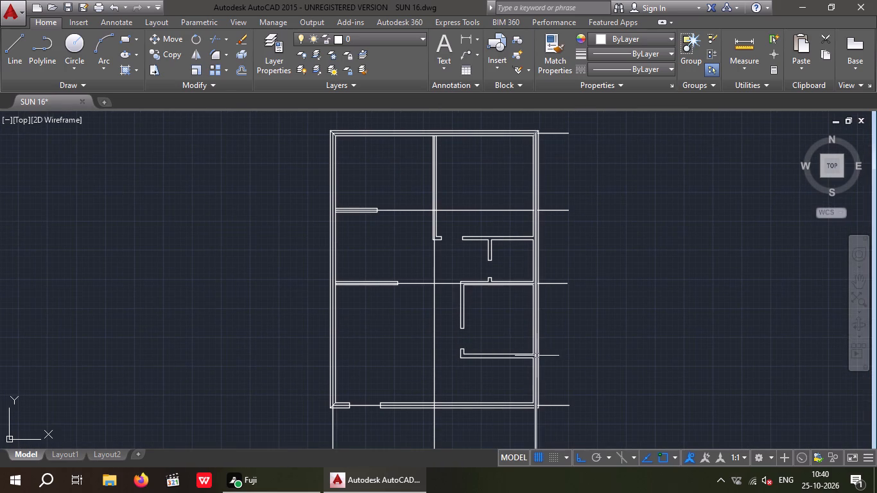
Draw a short line between the faces of the lower-right horizontal interior wall where it meets the right outer wall.
scroll(537, 357, up, 2)
key(space)
scroll(532, 357, up, 2)
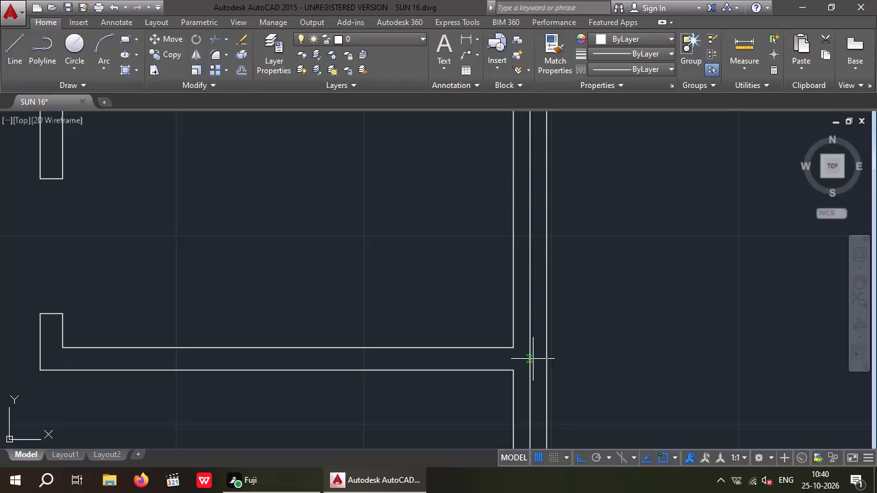
drag(515, 370, 514, 362)
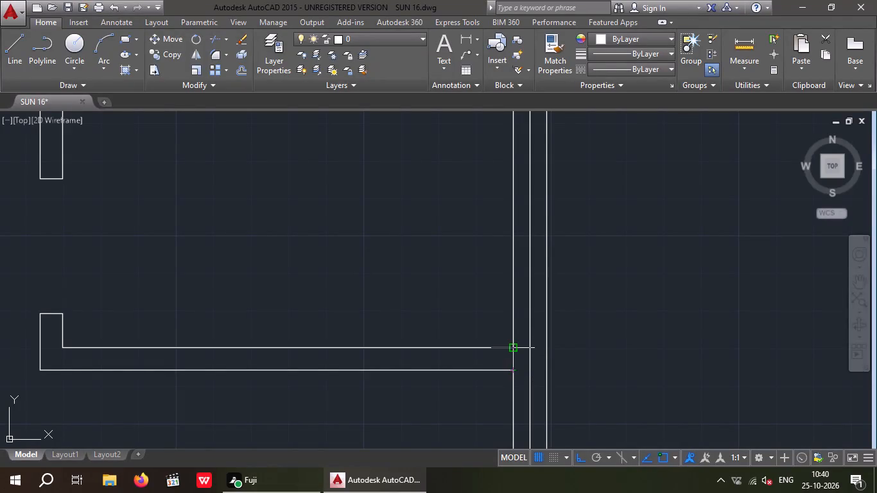
click(511, 347)
key(space)
Draw a horizontal centre line about 33' long from the short line's midpoint through the lower-right interior wall, past the left outer wall.
key(space)
click(513, 359)
scroll(484, 360, down, 2)
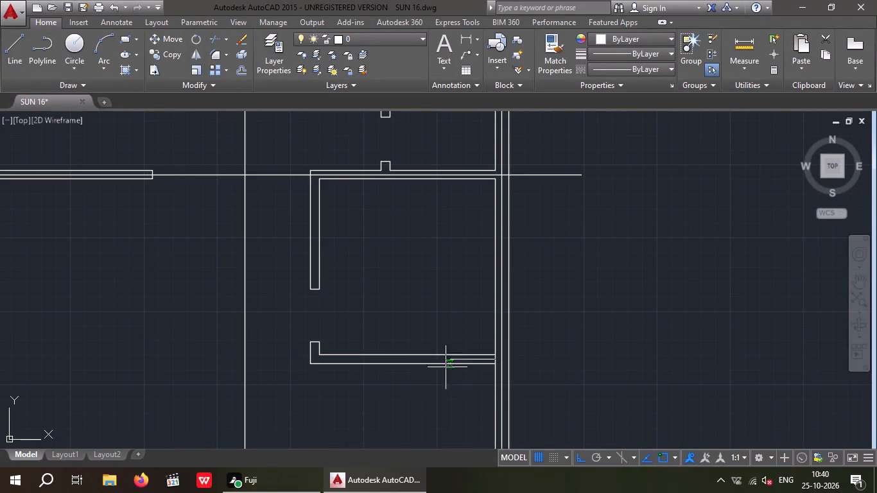
middle_drag(286, 370, 432, 351)
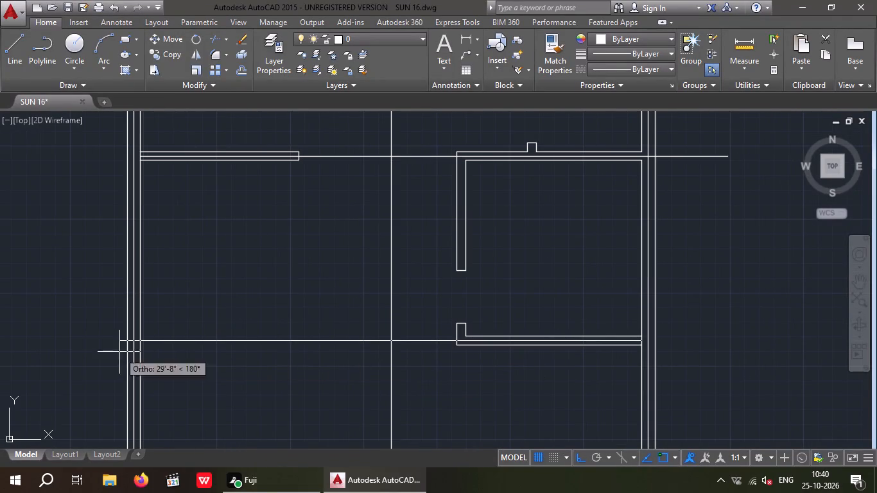
scroll(115, 339, down, 2)
scroll(92, 340, up, 2)
middle_drag(84, 345, 181, 349)
scroll(189, 346, down, 2)
scroll(180, 349, up, 1)
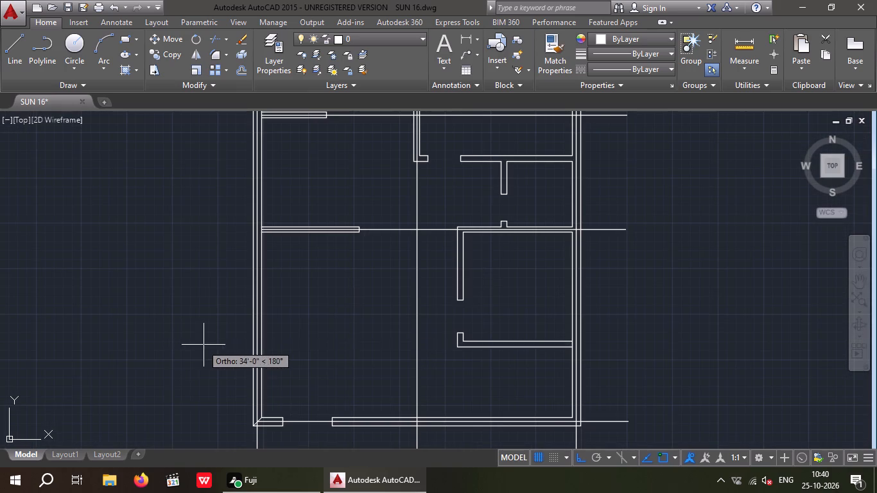
click(217, 343)
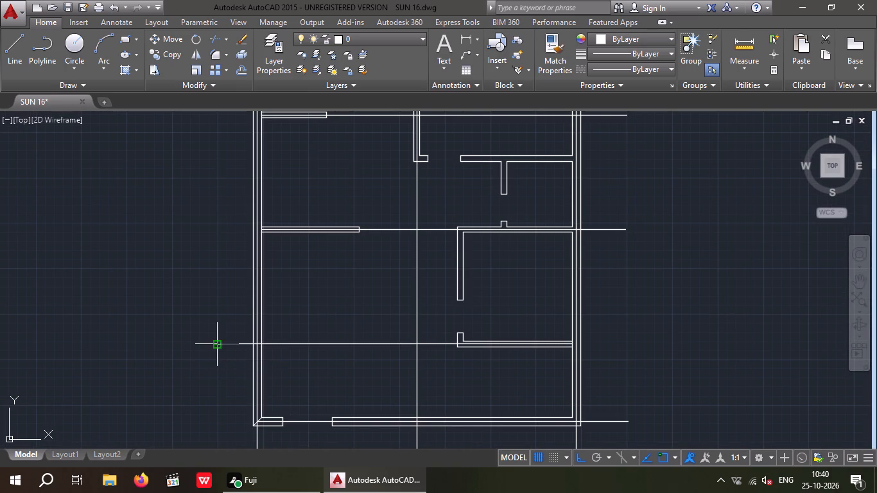
scroll(212, 328, down, 2)
key(space)
Draw a vertical boundary line about 48' long outside the copy's right wall, continuing with a horizontal line below the plan past its left wall.
middle_drag(426, 338, 431, 352)
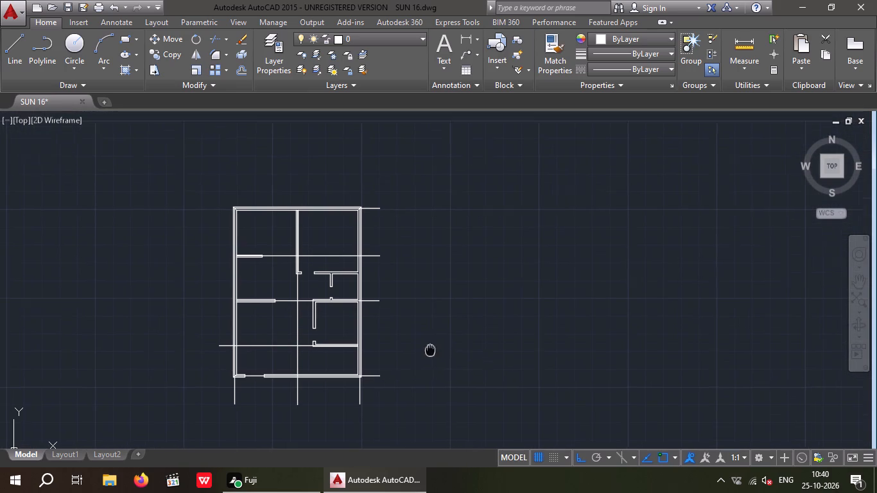
middle_drag(431, 352, 434, 365)
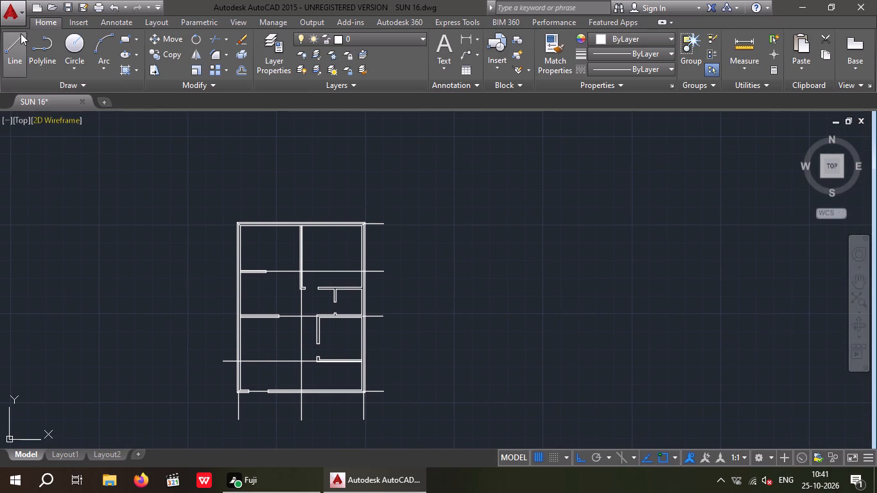
click(15, 39)
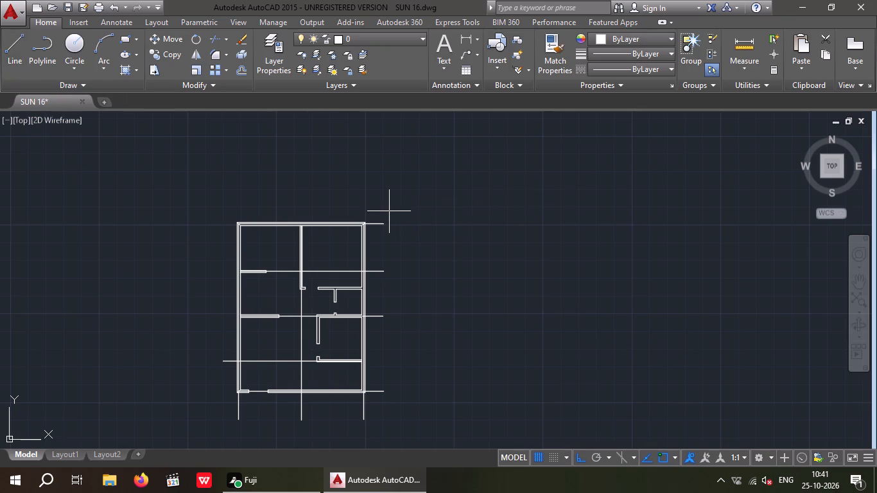
click(383, 206)
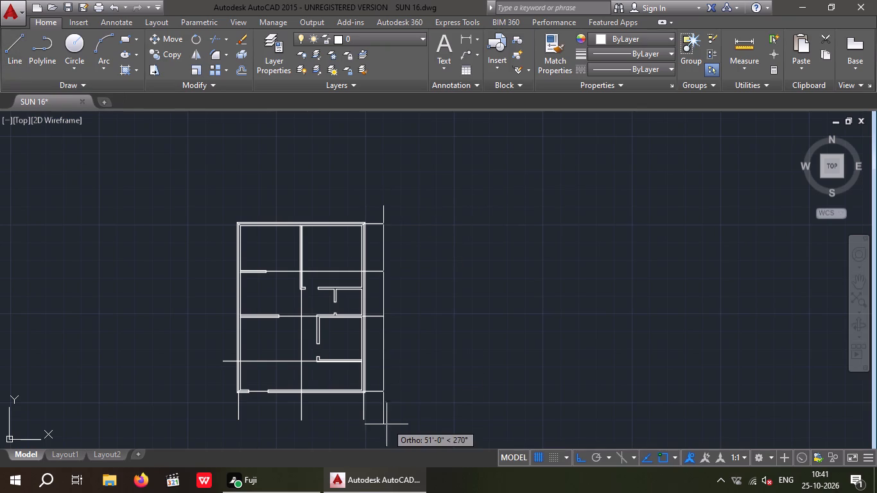
middle_drag(383, 428, 421, 368)
scroll(421, 359, up, 2)
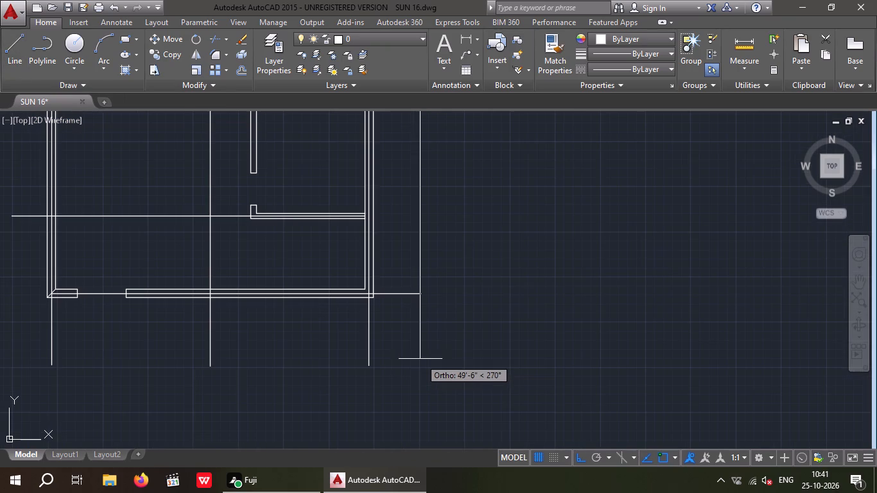
click(417, 347)
middle_drag(237, 340, 485, 340)
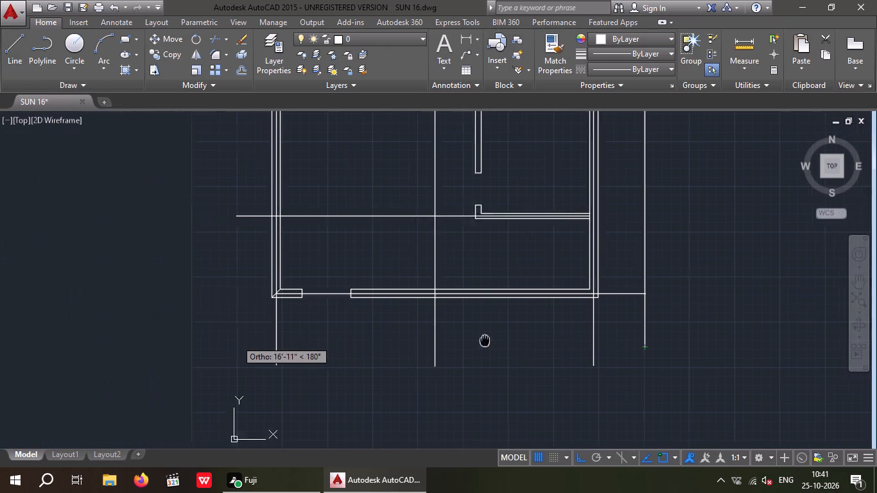
middle_drag(485, 340, 676, 359)
click(449, 365)
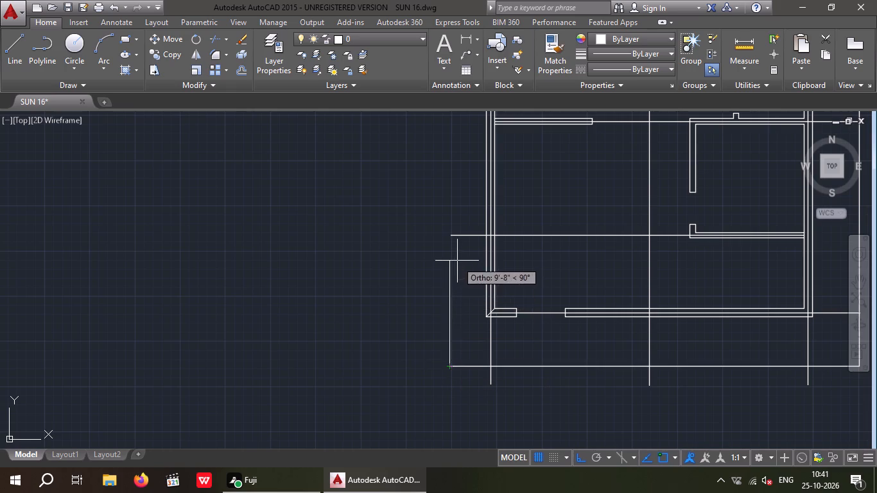
Continue the boundary up the plan's left side and across above its top wall, slightly past the right-hand boundary line.
middle_drag(457, 261, 450, 446)
middle_drag(458, 253, 448, 372)
middle_drag(437, 202, 437, 206)
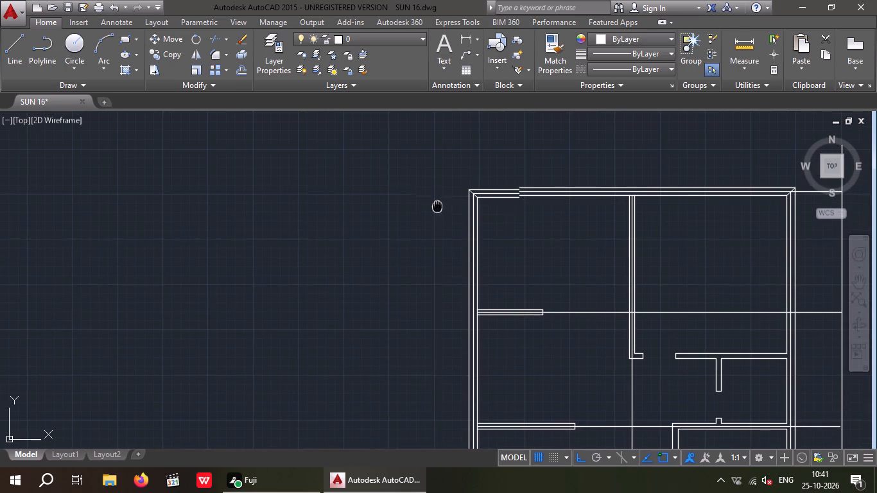
middle_drag(437, 206, 431, 322)
drag(428, 268, 440, 270)
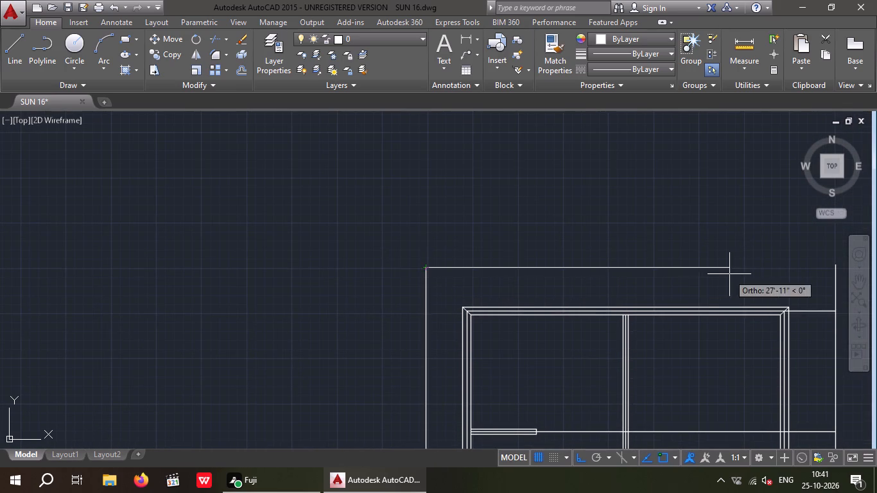
middle_drag(729, 274, 474, 293)
click(599, 287)
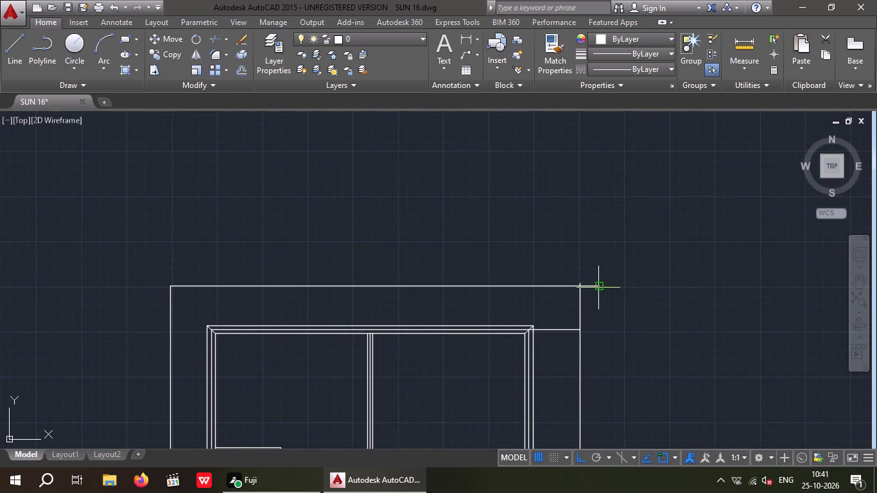
key(space)
key(space)
key(space)
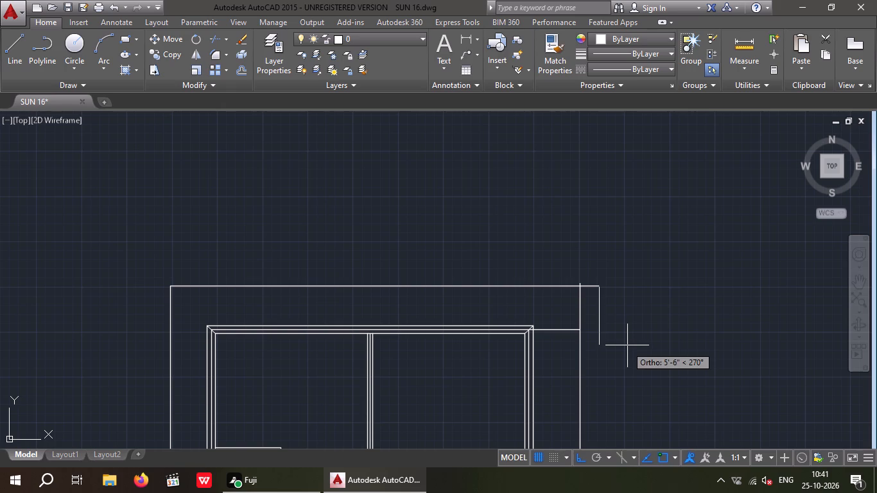
key(Escape)
key(Escape)
key(Escape)
key(Escape)
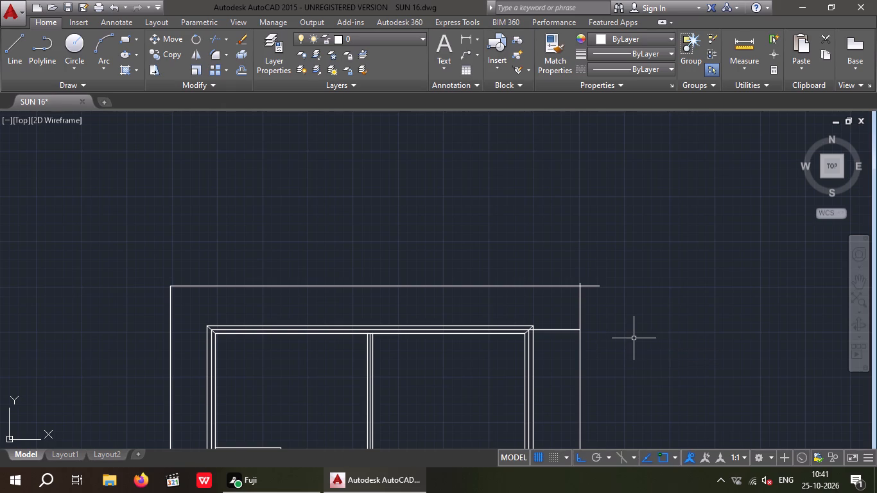
Start Extend with all objects as boundaries and extend the top wall and two upper interior centre lines rightward to the right boundary line.
key(e)
key(x)
key(space)
key(space)
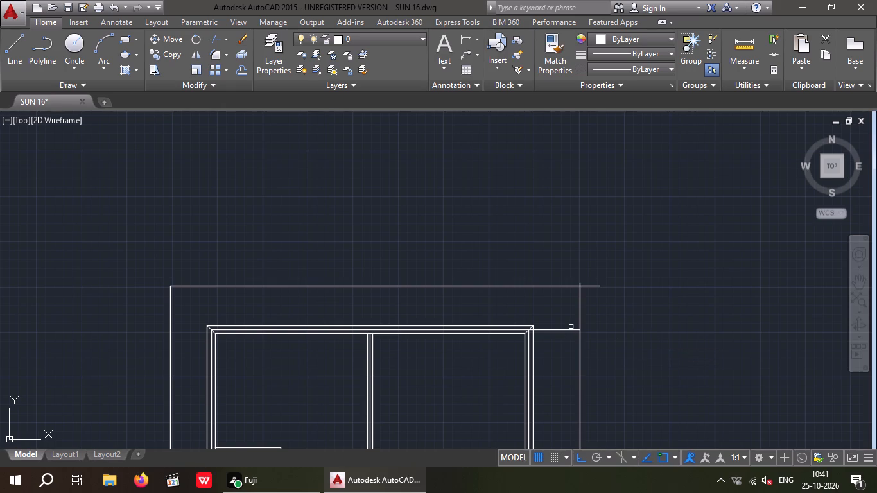
click(571, 329)
scroll(644, 317, down, 3)
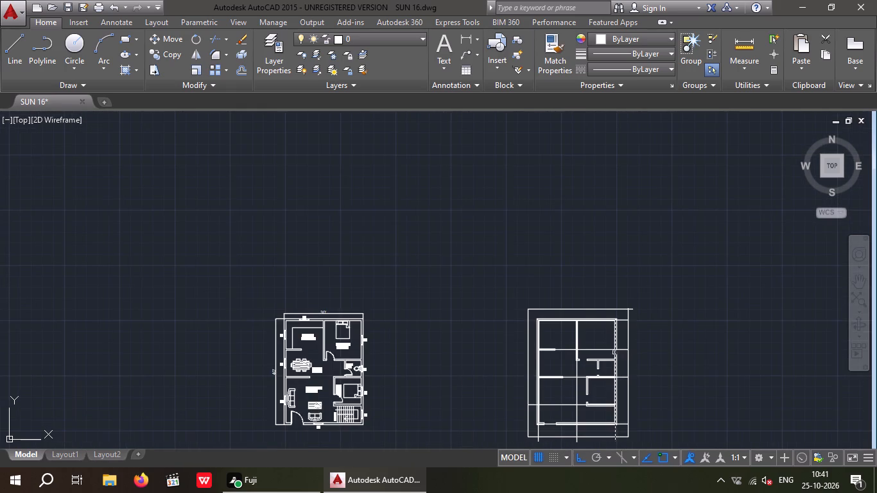
scroll(615, 351, up, 3)
click(636, 342)
scroll(633, 307, down, 2)
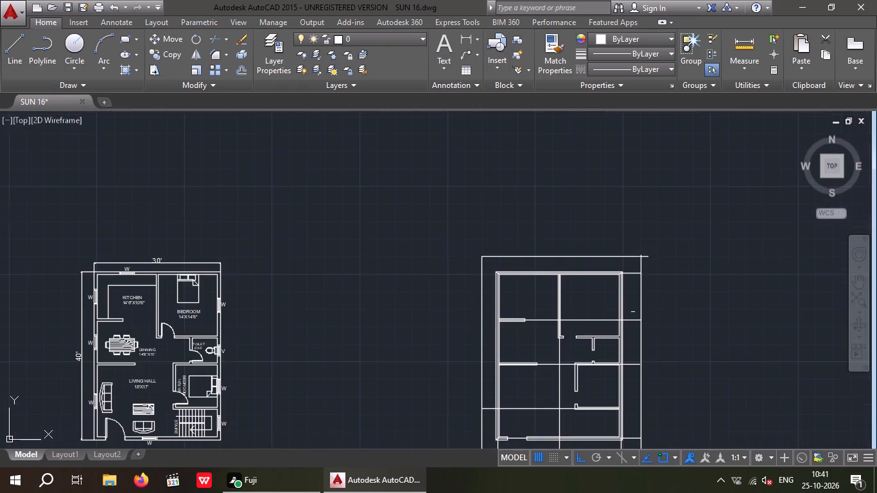
scroll(637, 365, up, 3)
click(629, 362)
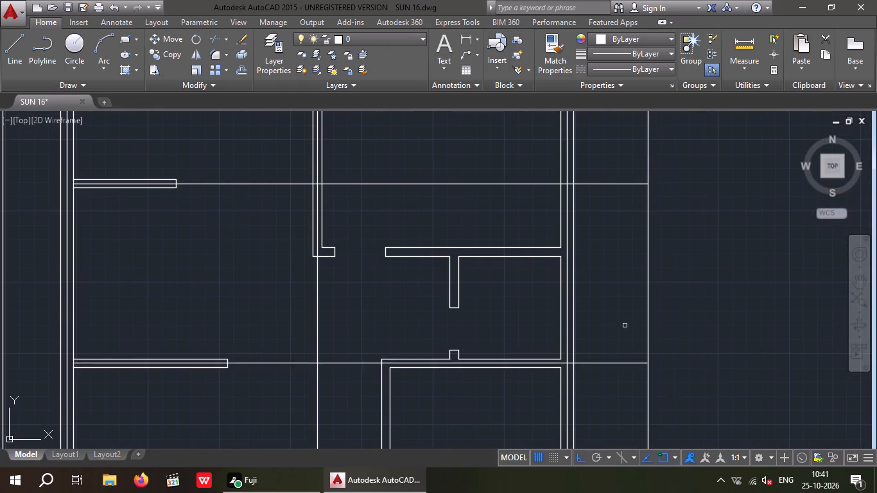
Extend the lower-right interior wall and bottom wall centre lines rightward to the right boundary line.
scroll(625, 324, down, 3)
scroll(600, 374, up, 4)
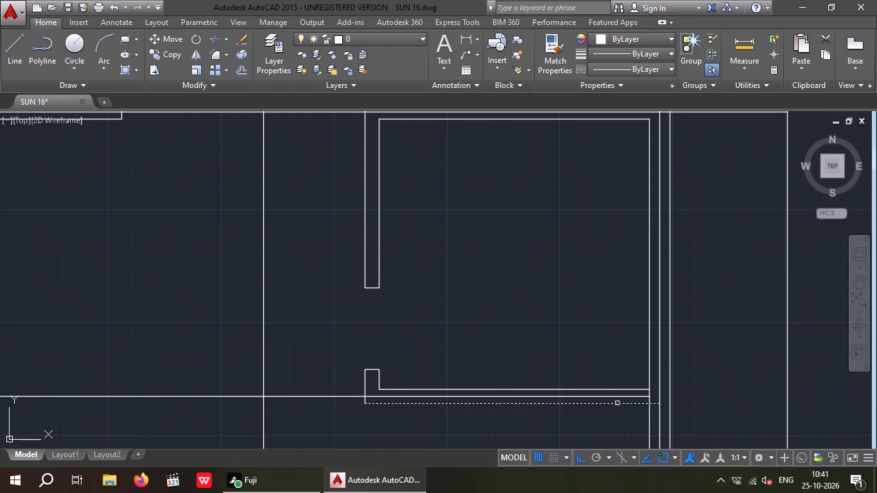
click(619, 396)
click(623, 396)
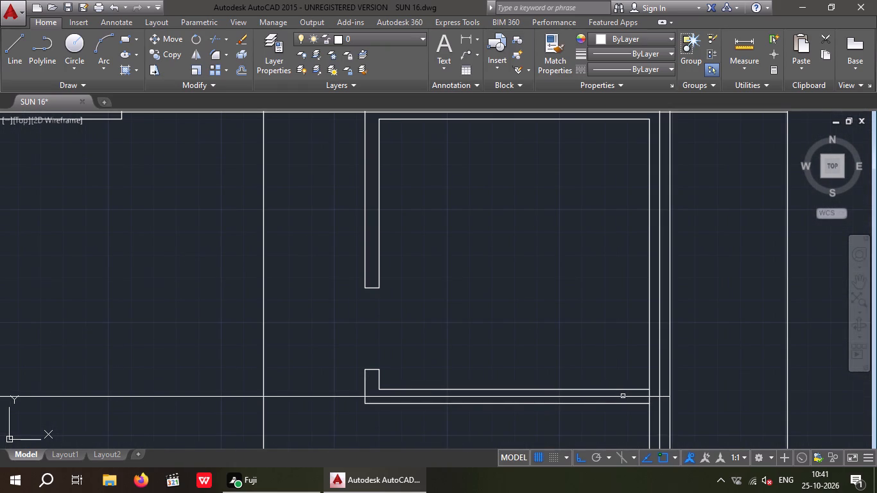
click(623, 396)
scroll(600, 301, down, 3)
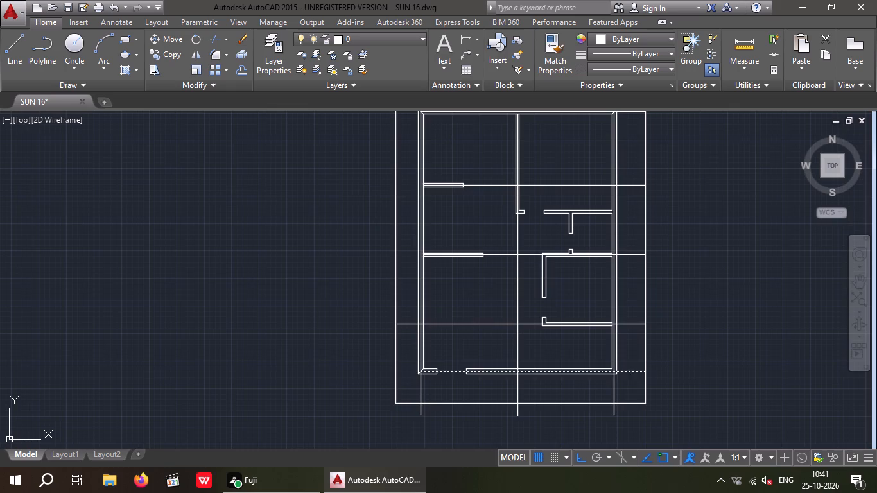
scroll(635, 373, up, 3)
click(638, 375)
scroll(636, 375, down, 2)
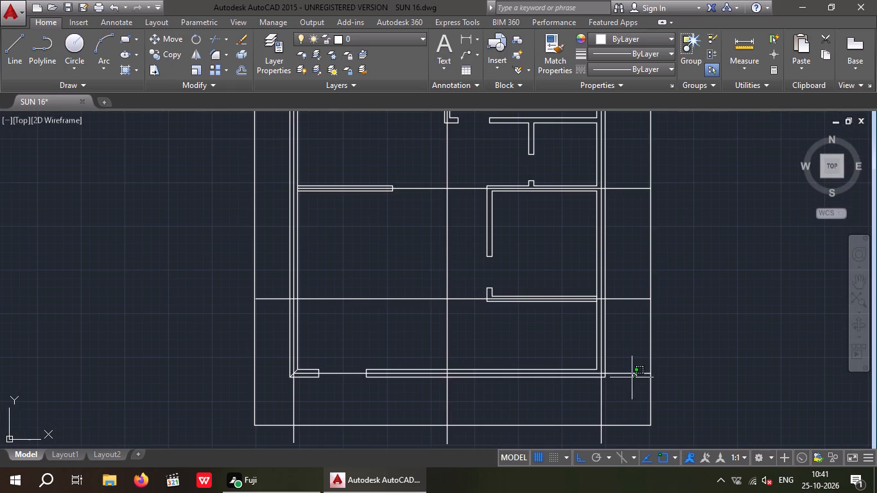
click(632, 412)
Extend the left ends of the bottom wall, lower-right interior and middle interior centre lines to the left boundary line.
click(340, 374)
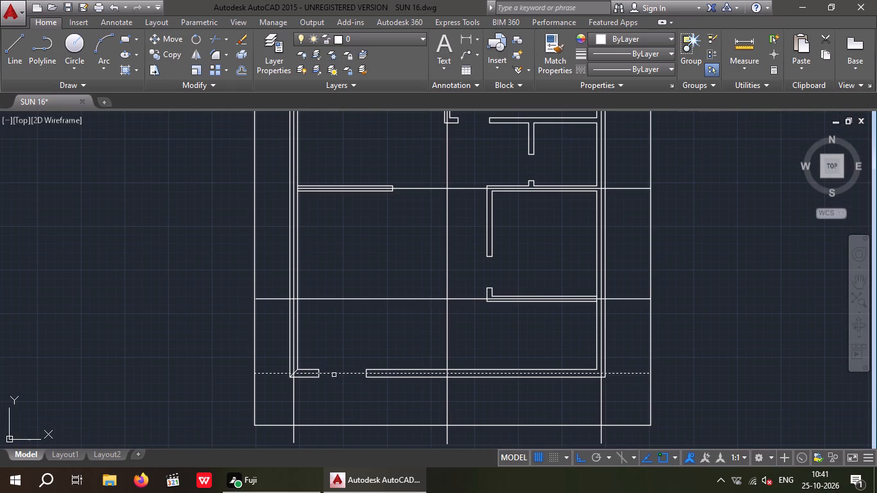
click(334, 375)
click(335, 299)
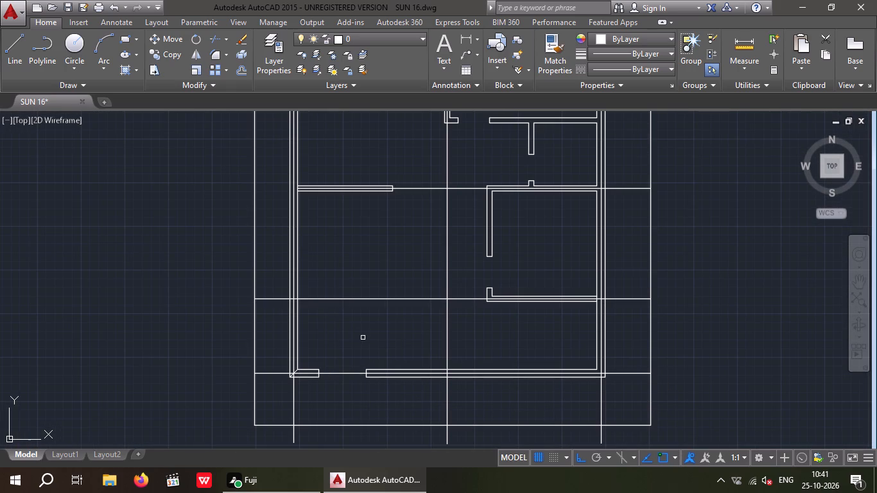
middle_drag(365, 338, 364, 437)
click(417, 288)
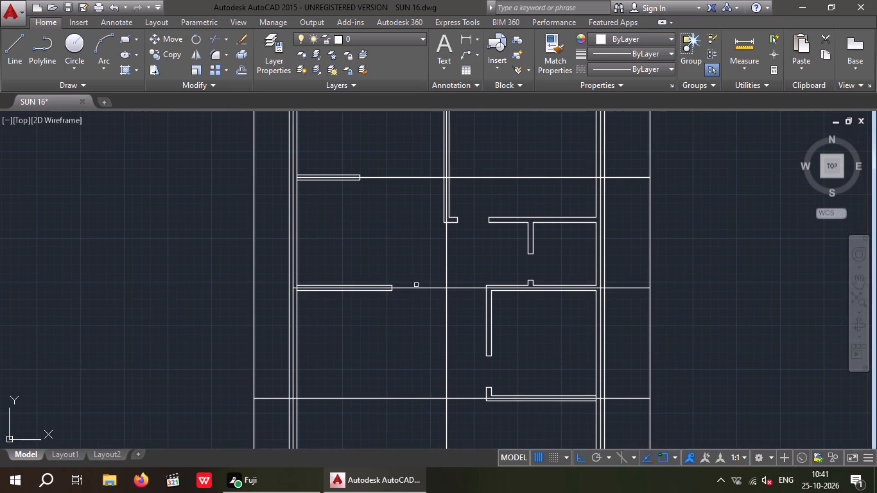
click(416, 285)
click(424, 304)
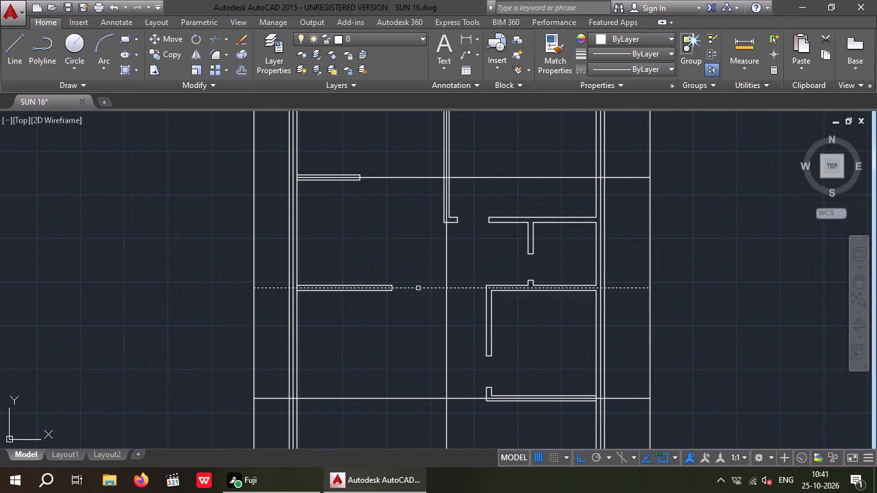
click(418, 288)
Extend the left ends of the upper interior wall and top wall centre lines to the left boundary line.
middle_drag(423, 248, 422, 364)
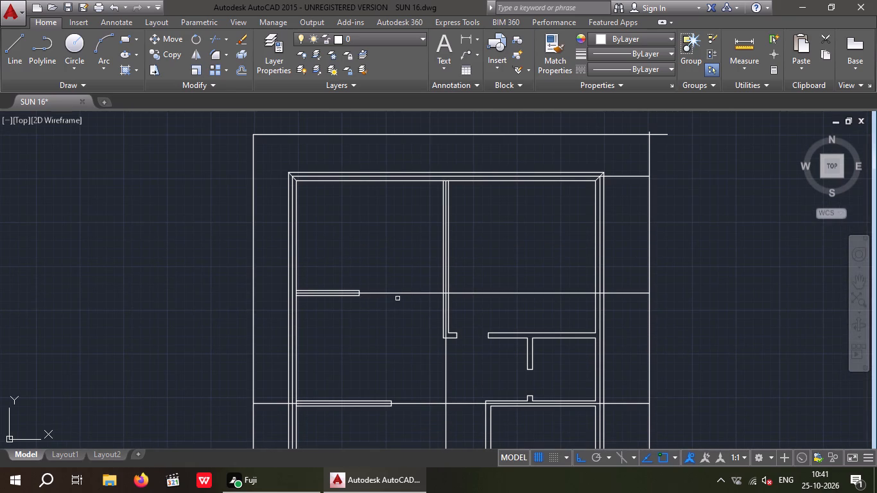
click(394, 295)
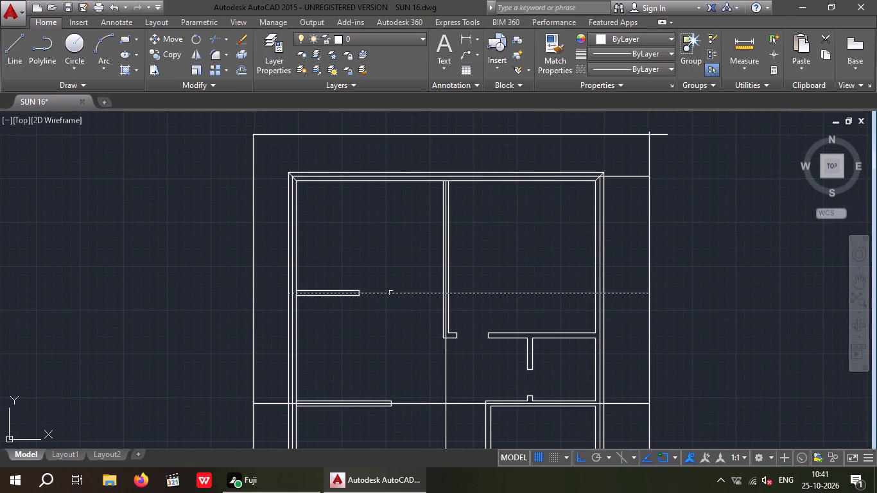
click(391, 293)
click(388, 293)
middle_drag(401, 288, 394, 388)
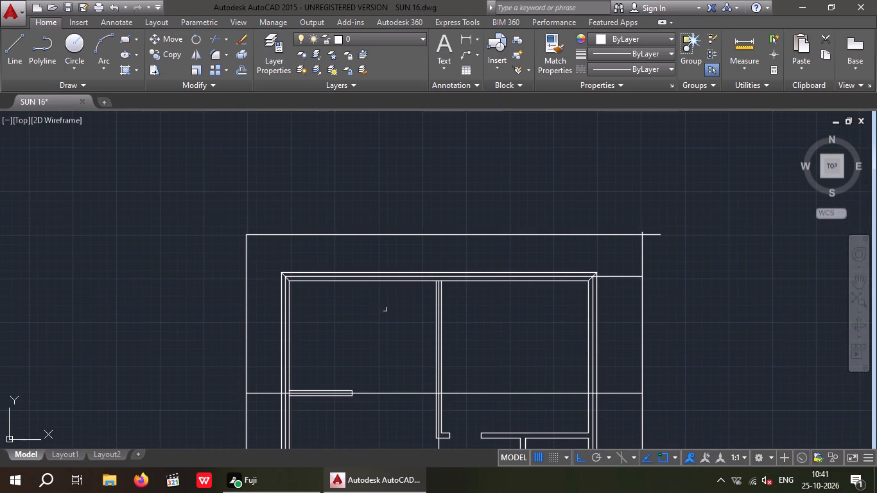
scroll(301, 279, up, 3)
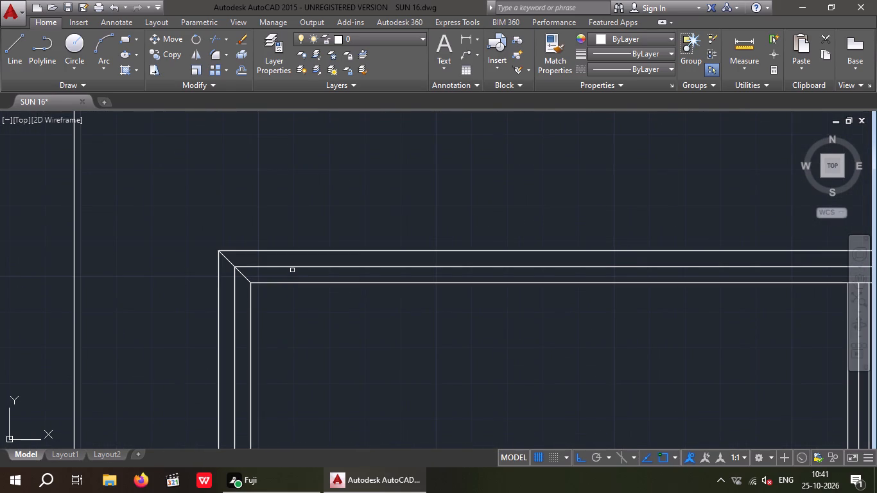
click(297, 266)
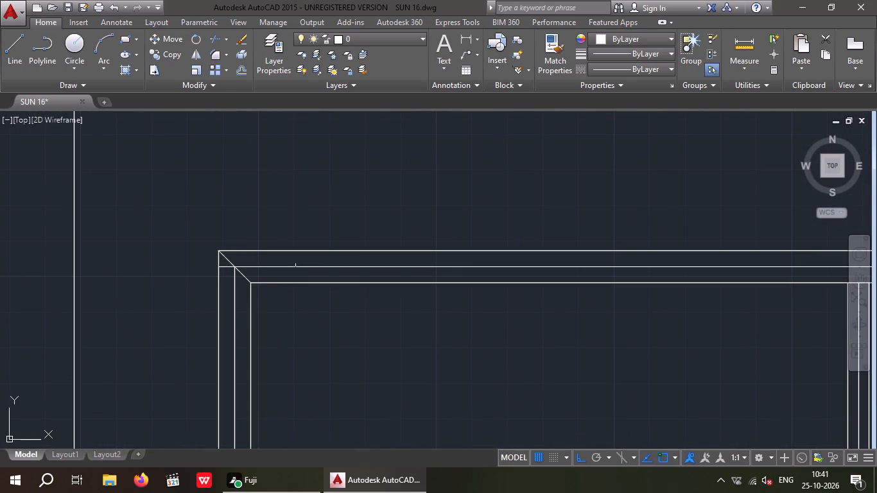
click(299, 267)
scroll(316, 259, down, 4)
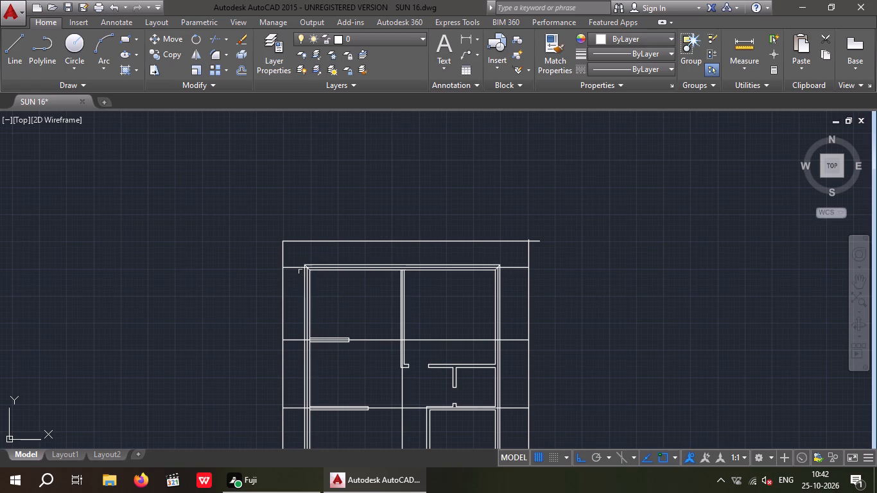
Extend the upper ends of the left wall and middle vertical centre lines to the top boundary line.
scroll(302, 272, up, 4)
scroll(317, 279, down, 2)
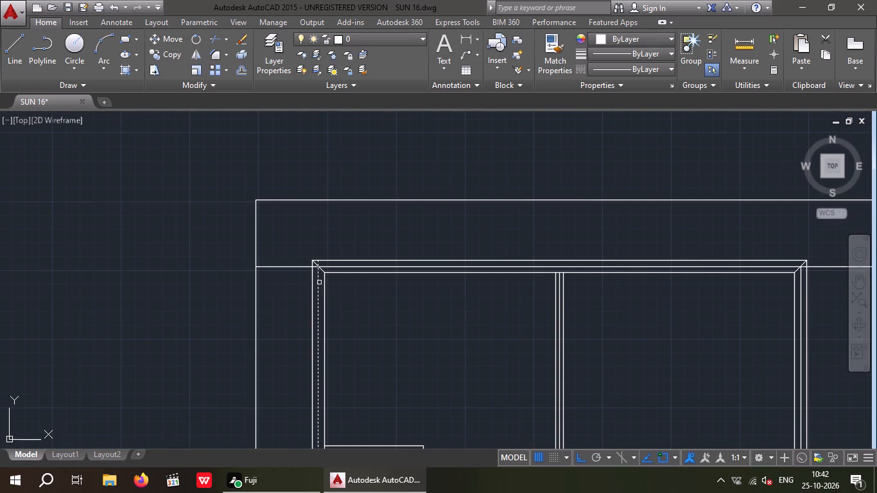
click(319, 282)
click(318, 277)
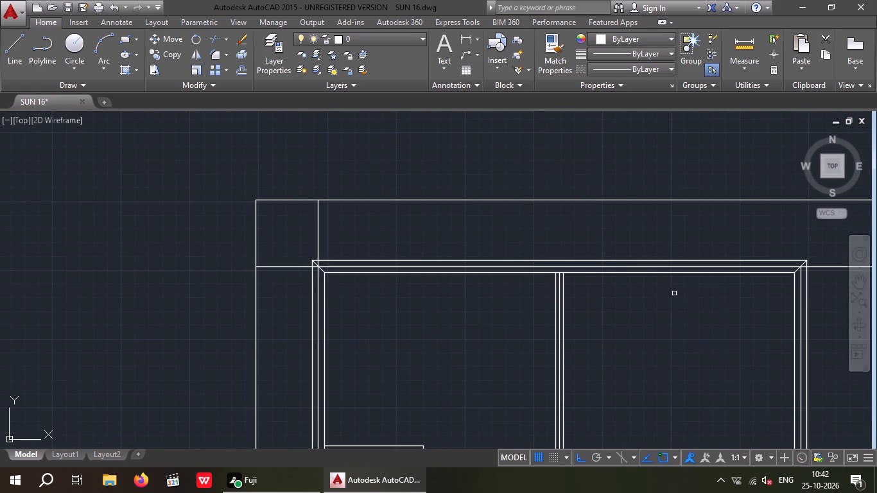
scroll(559, 278, up, 1)
click(557, 284)
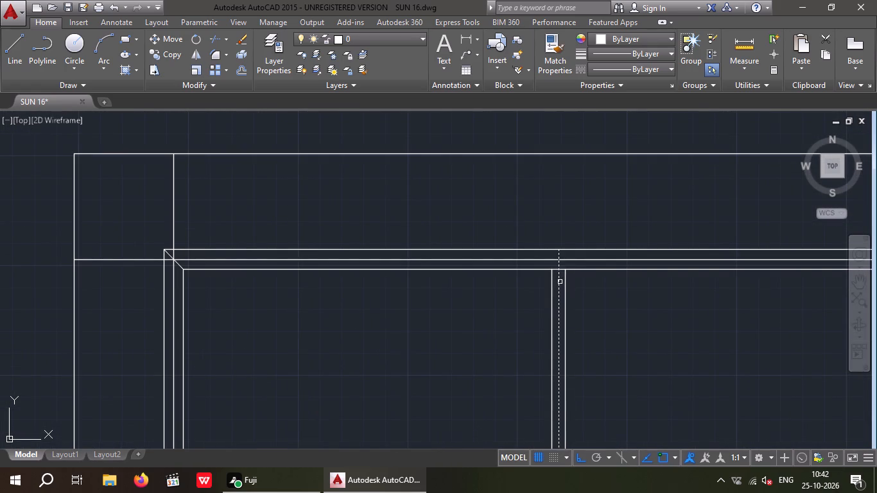
click(560, 282)
click(559, 287)
scroll(553, 280, down, 1)
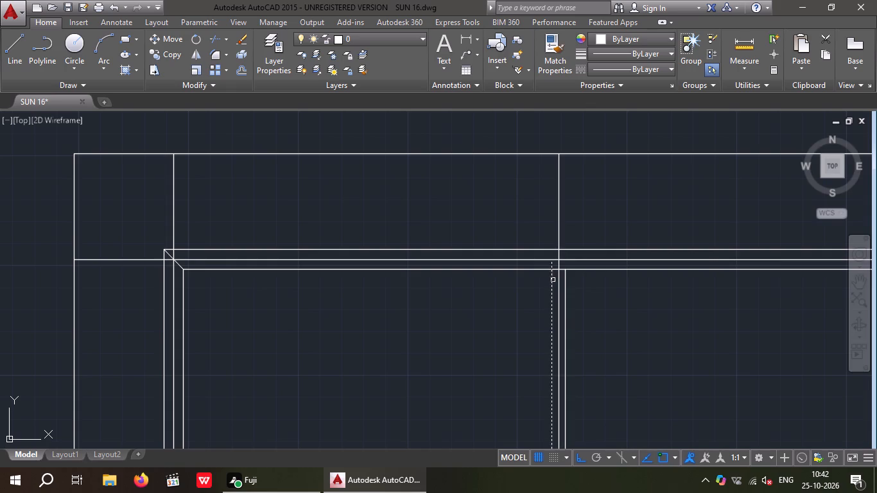
Extend the upper end of the right wall centre line to the top boundary line and end Extend.
scroll(553, 280, down, 1)
middle_drag(613, 297, 458, 297)
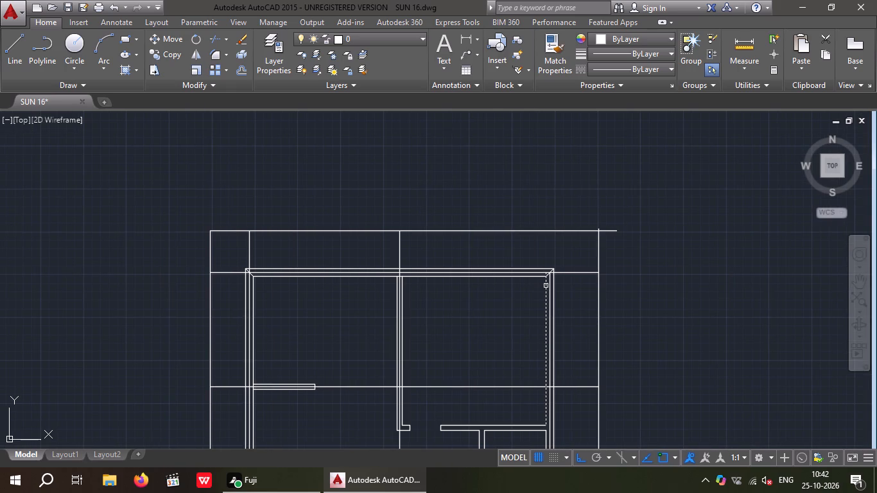
scroll(549, 283, up, 1)
click(550, 284)
click(550, 277)
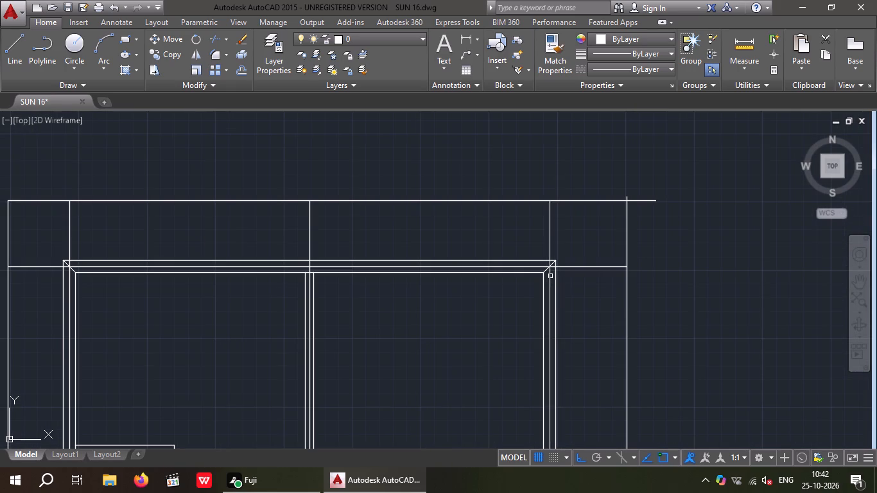
scroll(549, 275, down, 2)
middle_drag(519, 314, 535, 258)
scroll(537, 250, down, 2)
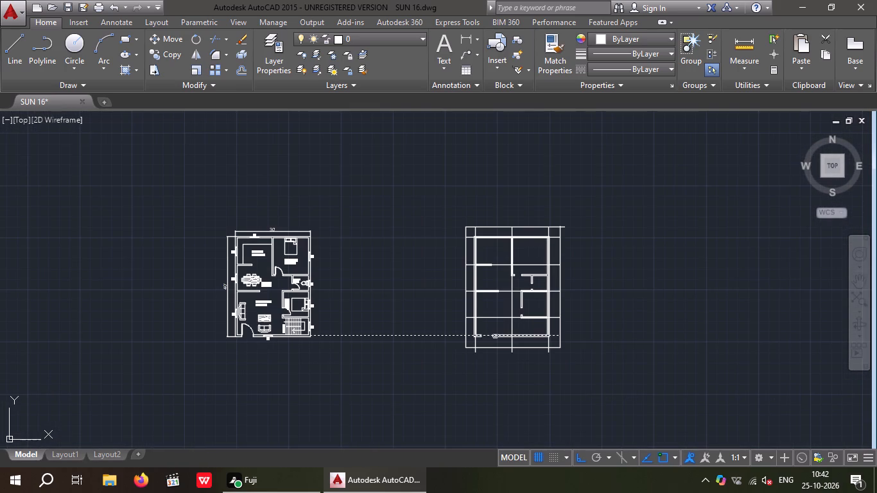
key(Escape)
key(Escape)
key(Escape)
Trim the lower ends of the three vertical centre lines at the bottom boundary line, using all objects as cutting edges.
text(TR)
key(space)
key(space)
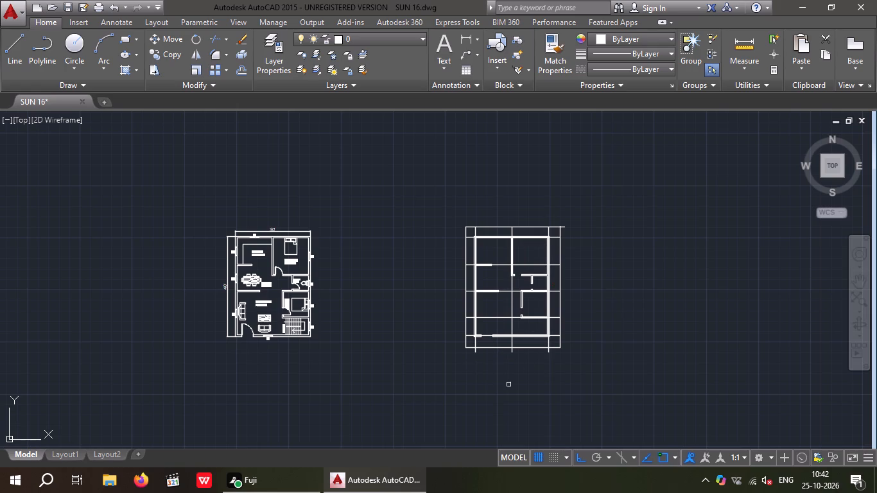
scroll(494, 360, up, 4)
middle_drag(670, 328, 547, 304)
scroll(606, 298, down, 1)
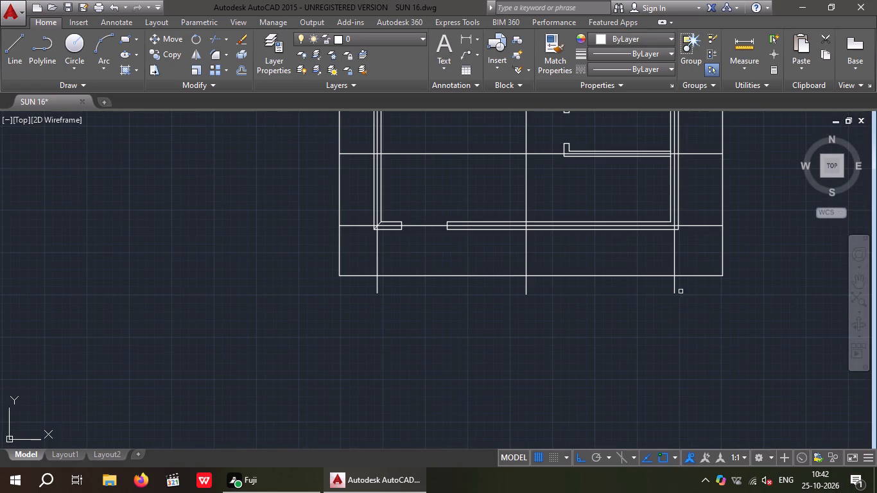
drag(689, 287, 627, 297)
click(347, 304)
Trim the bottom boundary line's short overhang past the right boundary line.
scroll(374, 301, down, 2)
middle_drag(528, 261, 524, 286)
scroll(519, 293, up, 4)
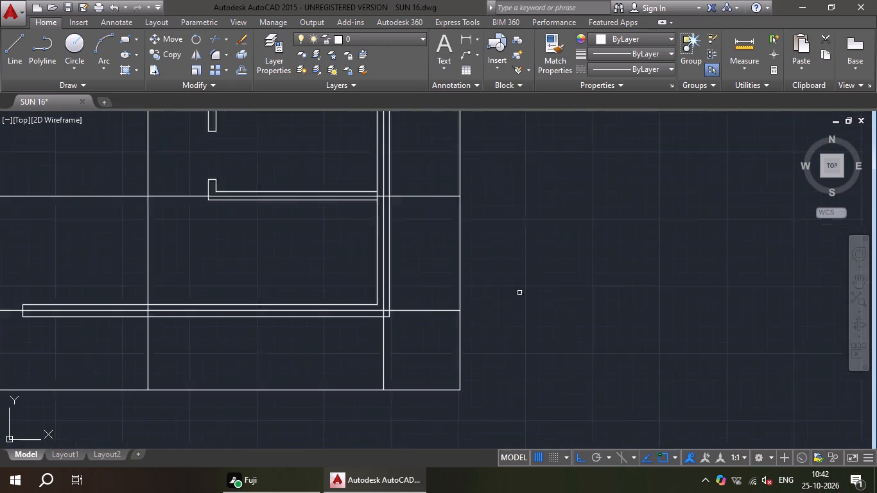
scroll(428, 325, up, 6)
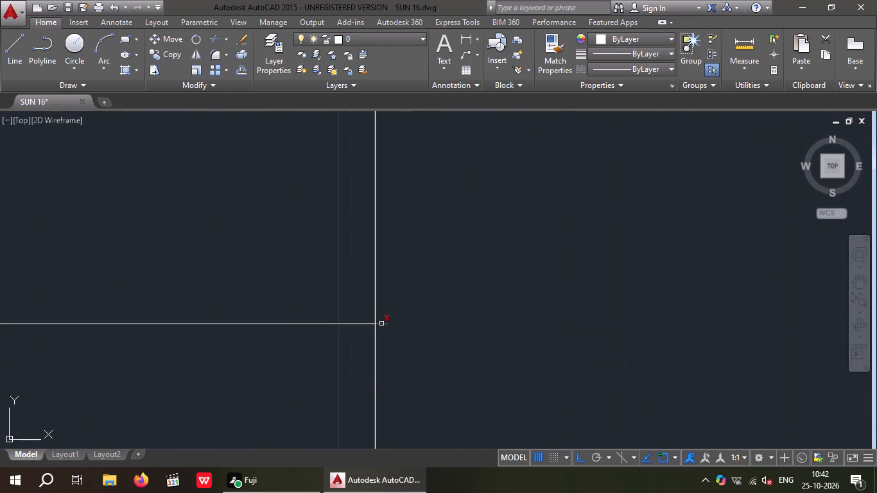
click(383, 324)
Examine the boundary corners and centre line ends along the right, top and left sides of the copy for overhangs.
scroll(421, 296, down, 4)
middle_drag(471, 229, 463, 400)
scroll(462, 400, down, 3)
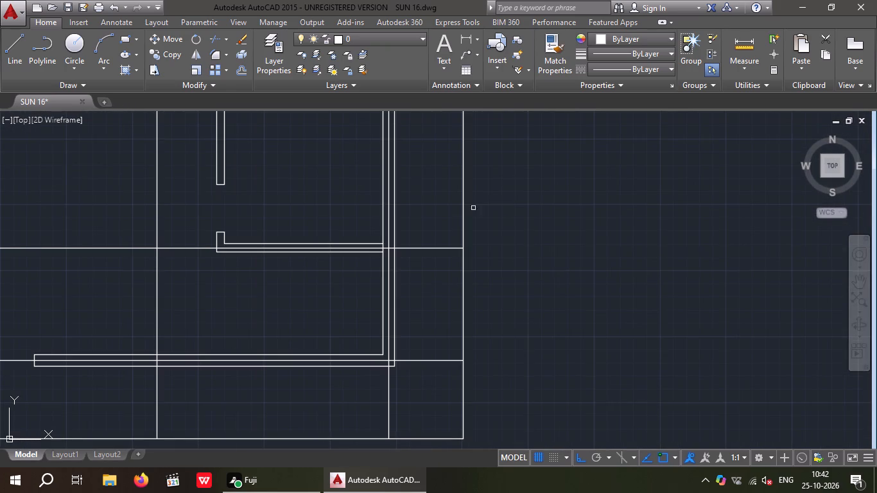
middle_drag(482, 221, 474, 377)
middle_drag(476, 249, 474, 384)
middle_click(444, 376)
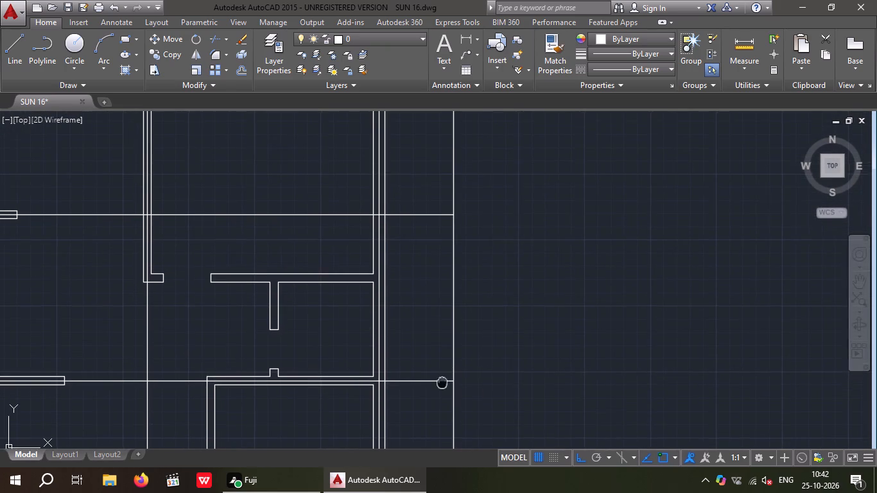
middle_drag(528, 192, 510, 348)
scroll(516, 319, down, 1)
scroll(471, 200, up, 3)
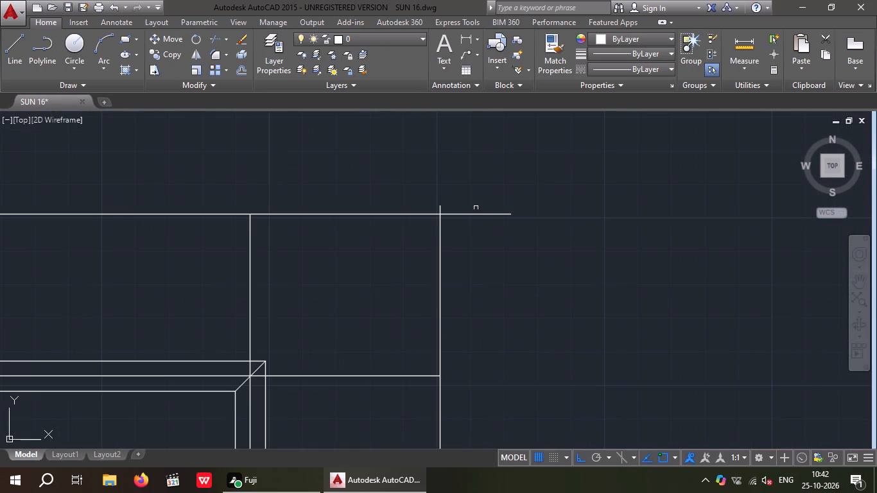
scroll(497, 246, down, 2)
scroll(407, 230, up, 6)
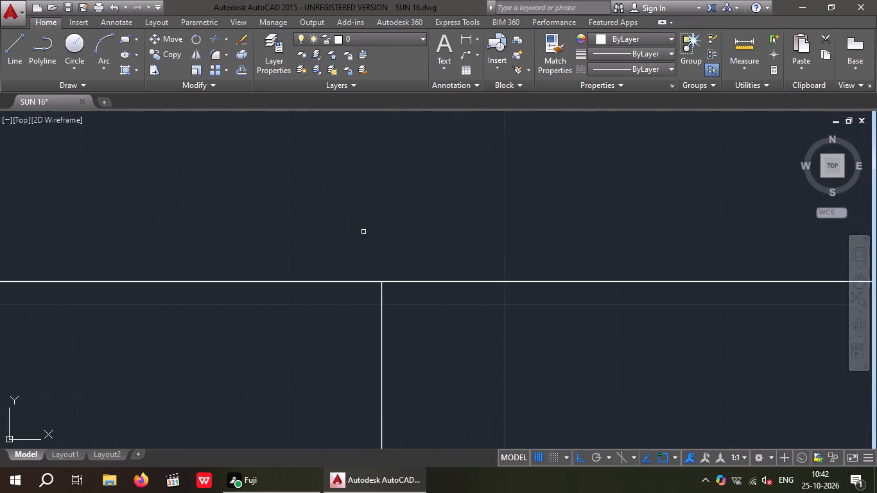
scroll(370, 230, down, 5)
scroll(301, 203, down, 1)
middle_drag(308, 204, 724, 216)
scroll(534, 227, up, 1)
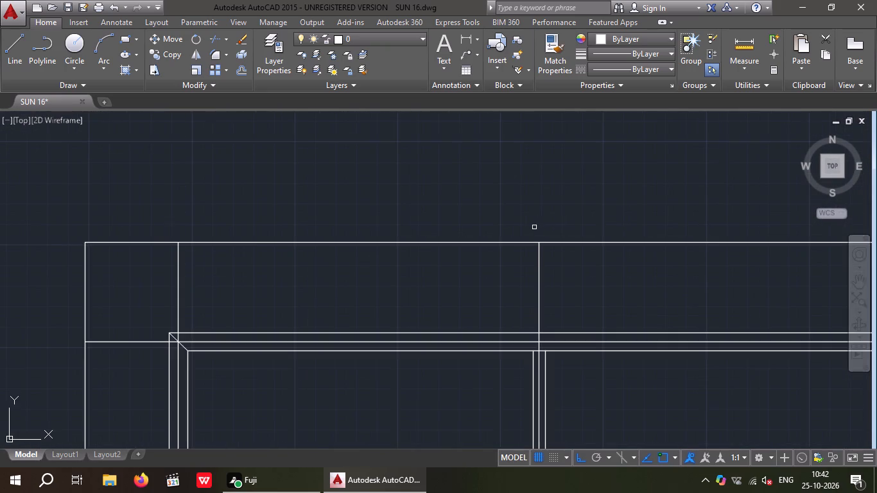
scroll(534, 227, down, 1)
scroll(298, 223, up, 1)
scroll(245, 287, down, 2)
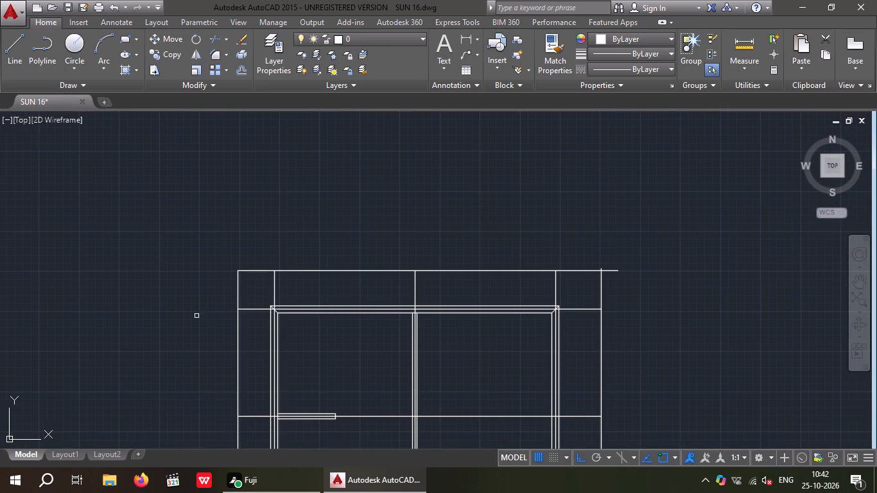
middle_drag(208, 319, 374, 240)
scroll(404, 224, down, 2)
scroll(392, 325, up, 3)
scroll(331, 320, down, 3)
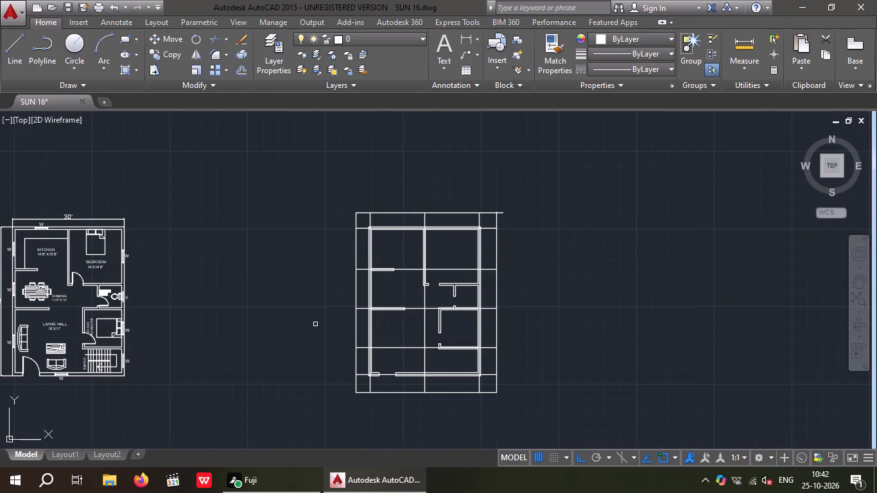
key(Escape)
key(Escape)
Delete the top and right boundary lines around the copied plan.
scroll(492, 221, up, 3)
drag(545, 208, 535, 189)
click(528, 162)
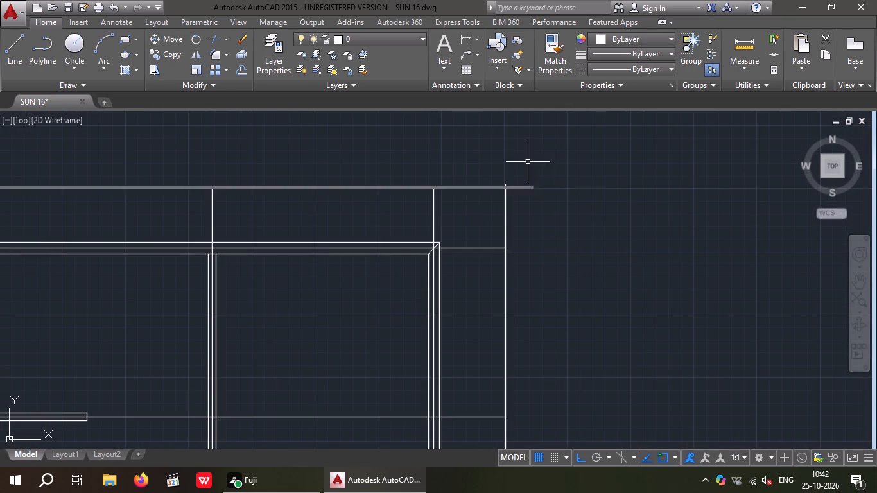
key(Delete)
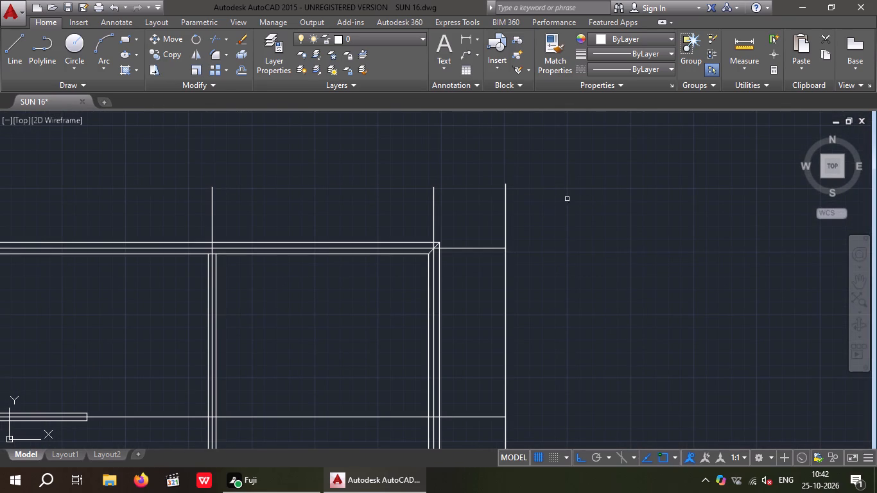
drag(559, 179, 492, 212)
click(480, 219)
key(Delete)
Delete the bottom and left boundary lines around the copied plan.
scroll(536, 171, down, 3)
scroll(530, 368, up, 3)
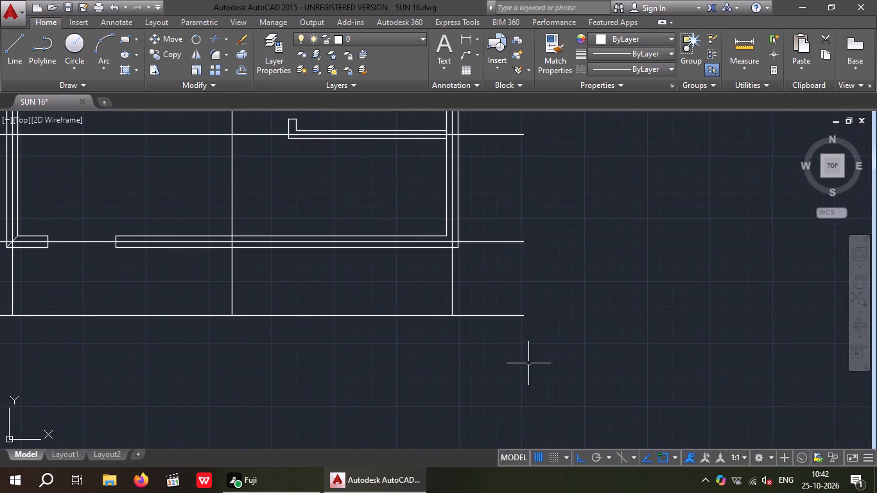
drag(547, 359, 512, 332)
click(499, 306)
key(Delete)
scroll(517, 304, down, 2)
middle_drag(525, 313, 648, 340)
scroll(437, 331, up, 4)
drag(408, 300, 276, 335)
click(274, 334)
key(Delete)
Draw a closed 9" by 9" square with the Line tool in the empty area beside the copied plan's upper right corner.
scroll(341, 302, down, 3)
middle_drag(341, 304, 340, 392)
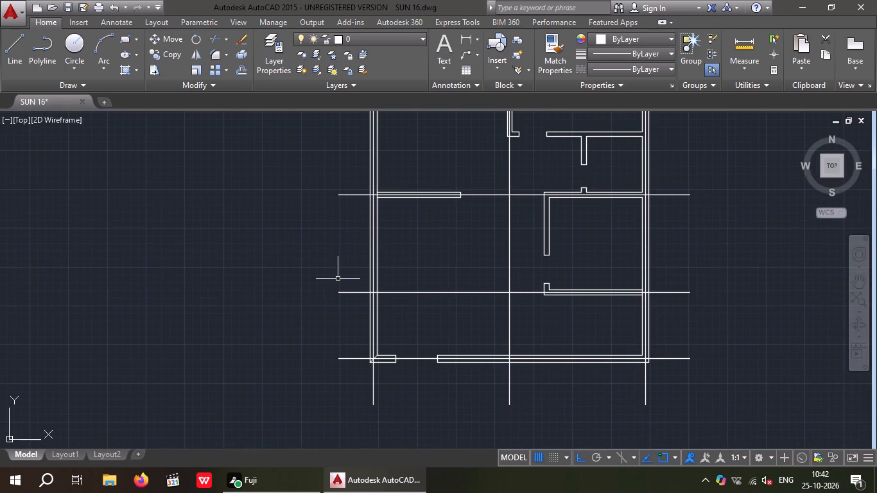
scroll(571, 270, down, 2)
middle_drag(561, 282, 442, 410)
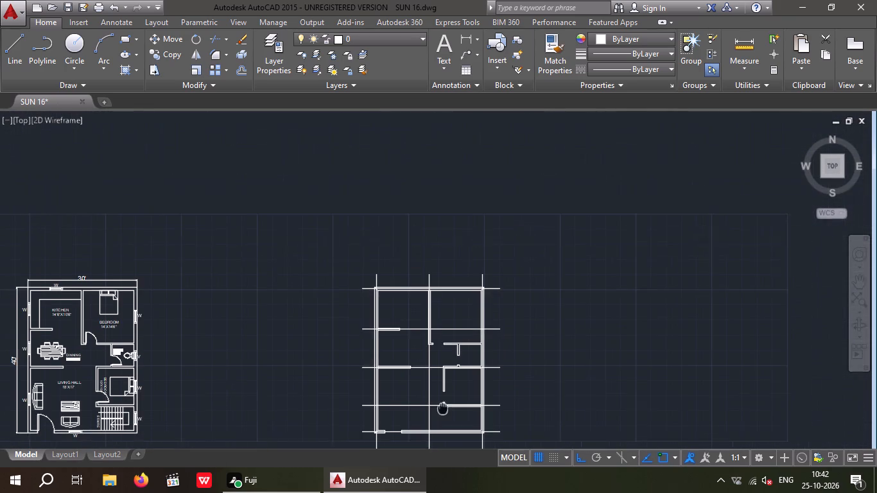
middle_drag(442, 410, 441, 410)
key(Escape)
key(Escape)
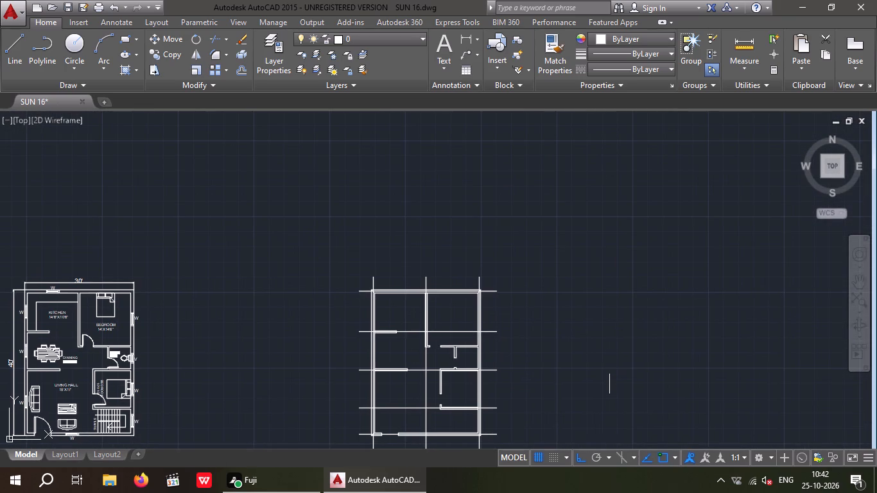
key(l)
key(Return)
drag(555, 291, 582, 293)
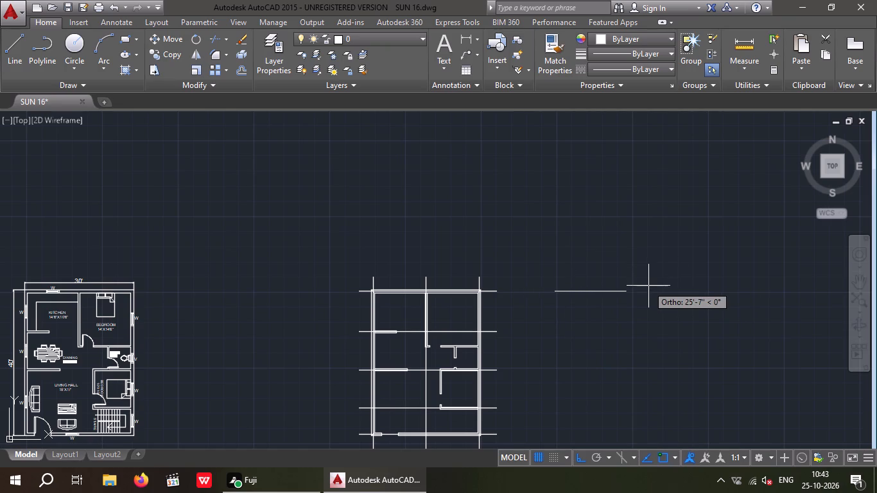
key(9)
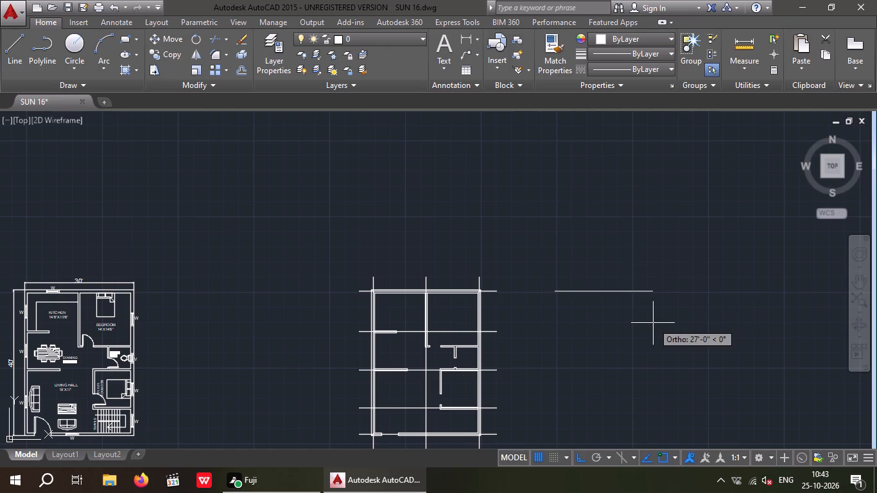
key(shift+quotedbl)
key(Return)
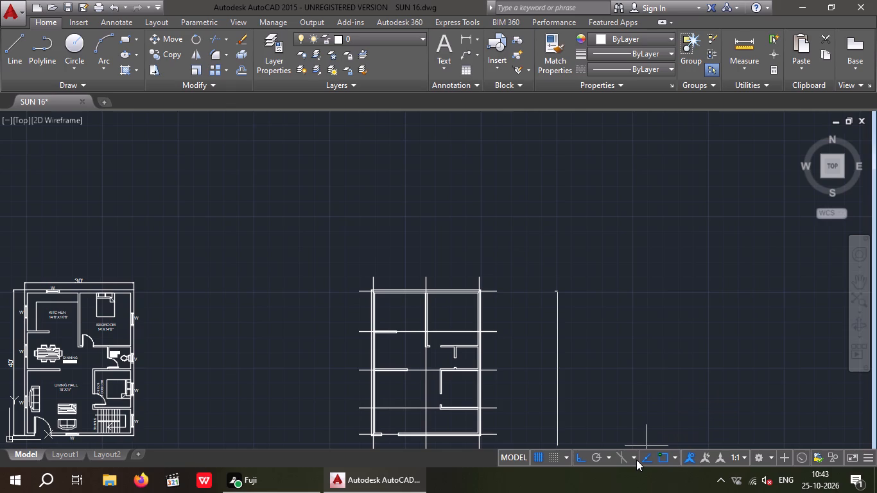
key(9)
key(shift+quotedbl)
key(Return)
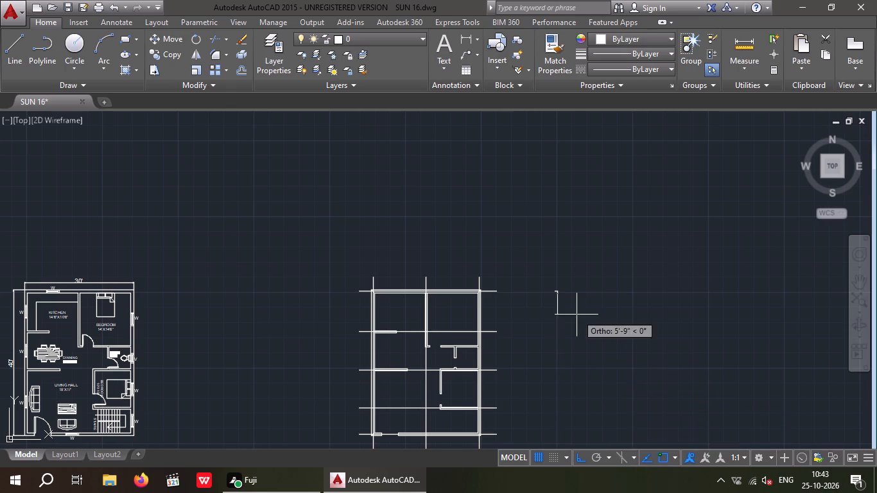
scroll(523, 306, up, 1)
key(9)
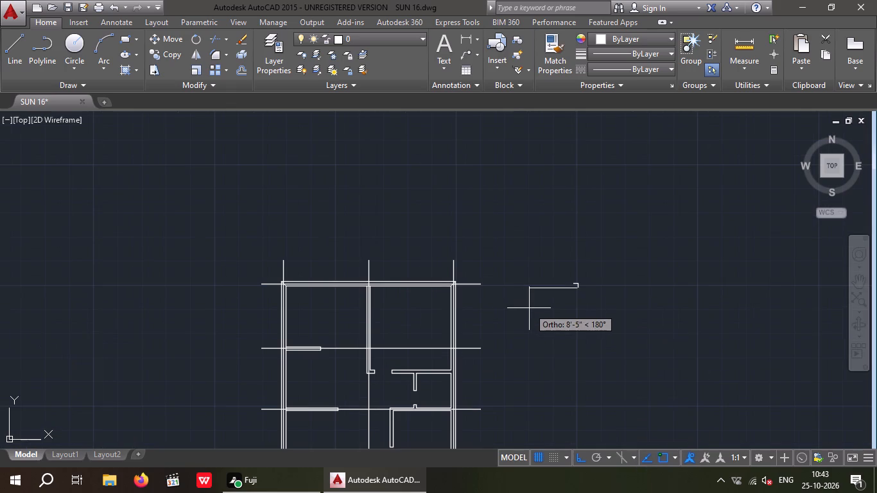
key(shift+quotedbl)
key(Return)
scroll(564, 291, up, 4)
scroll(623, 260, up, 2)
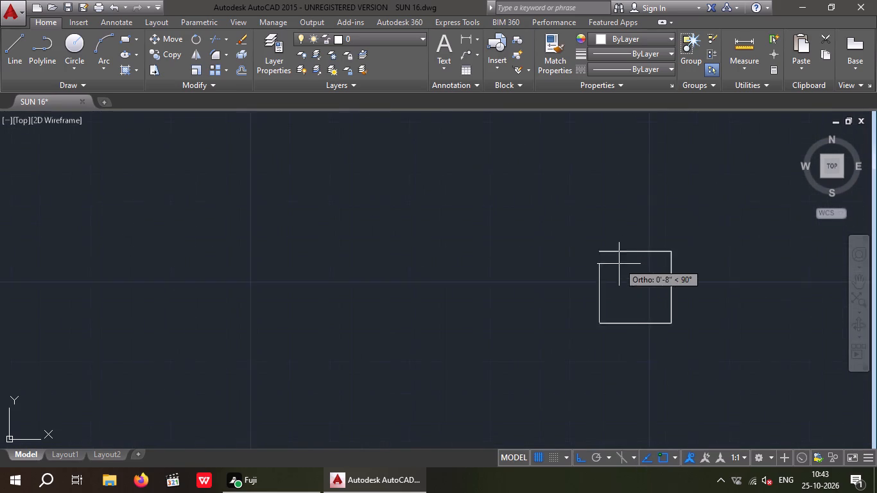
scroll(615, 267, up, 3)
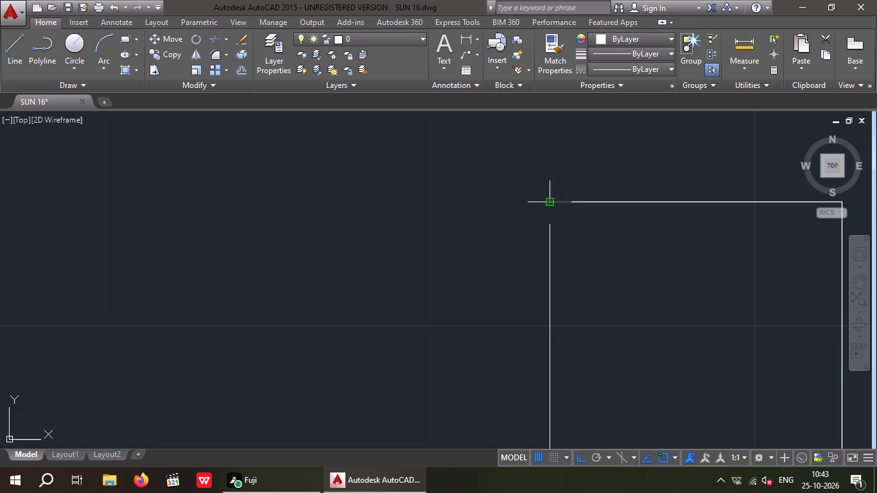
click(548, 204)
key(Escape)
key(Escape)
Draw vertical and horizontal centre lines across the 9" square, joining the midpoints of its opposite sides.
middle_drag(629, 294, 552, 272)
scroll(541, 267, down, 3)
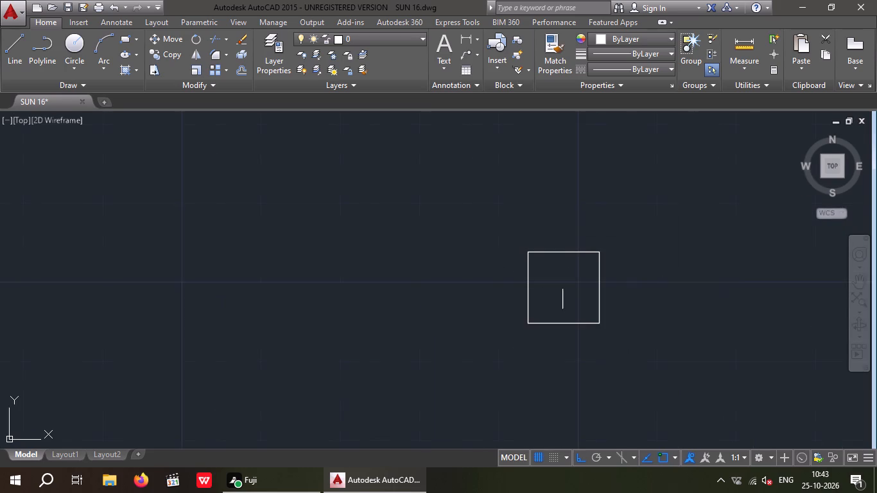
middle_drag(579, 290, 465, 329)
key(Escape)
key(Escape)
key(l)
key(Return)
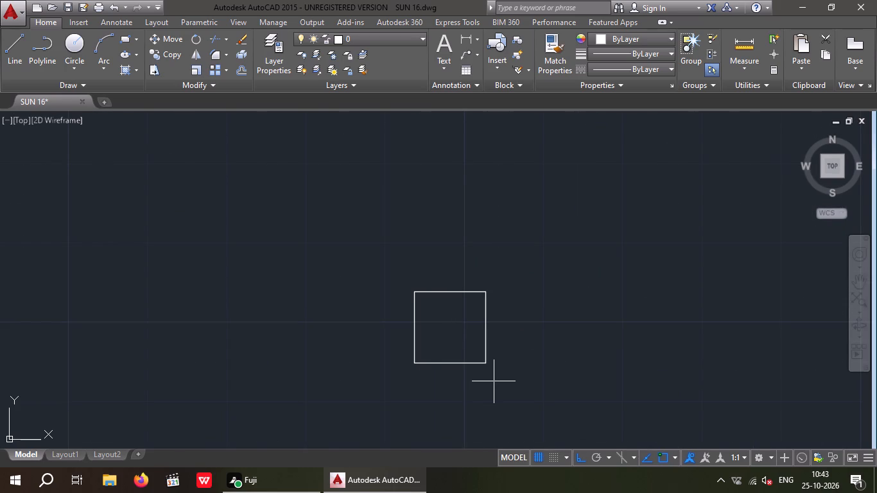
drag(451, 290, 449, 305)
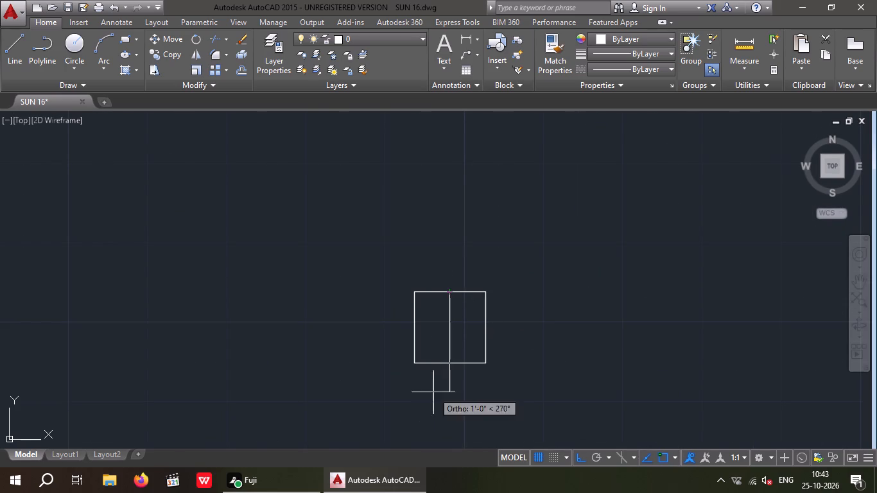
scroll(460, 360, up, 2)
click(431, 369)
key(space)
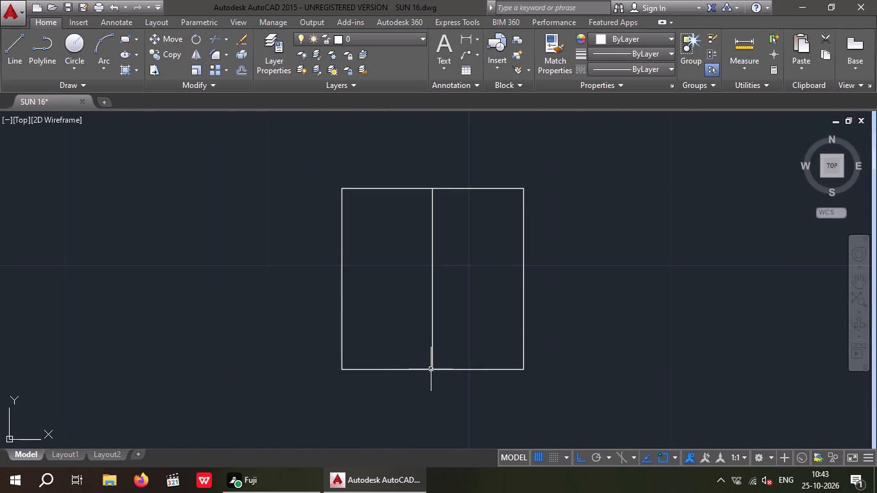
key(space)
drag(342, 280, 356, 288)
click(523, 281)
key(Escape)
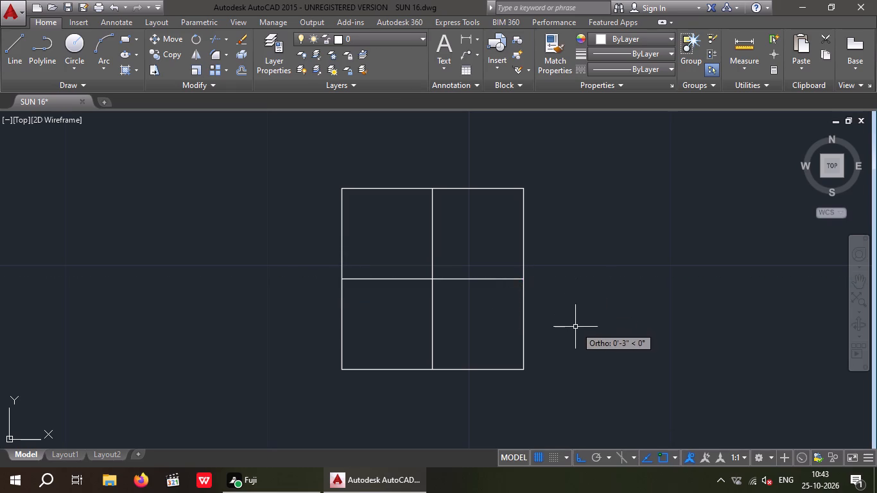
Copy the 9" square together with its two centre lines.
scroll(585, 310, down, 6)
drag(544, 281, 597, 331)
click(636, 378)
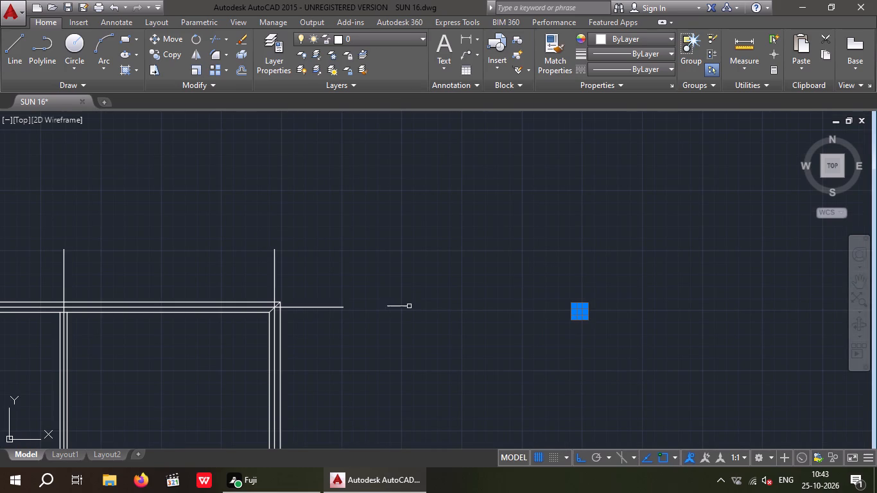
click(169, 56)
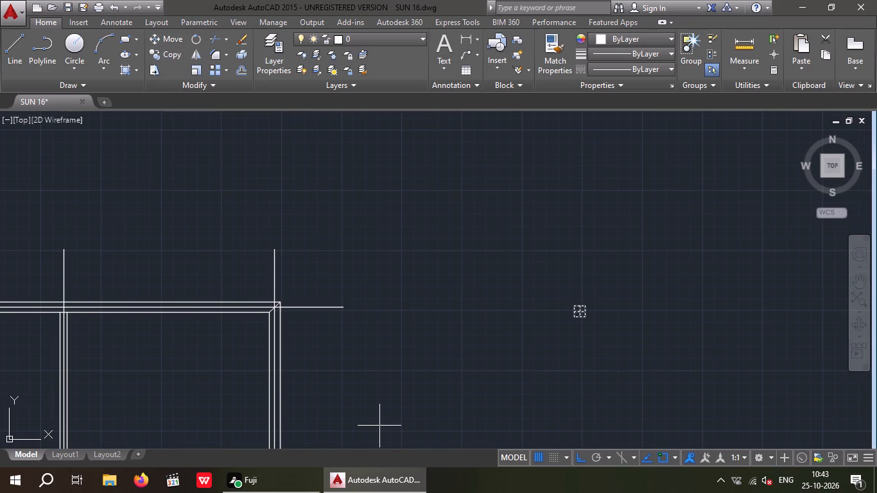
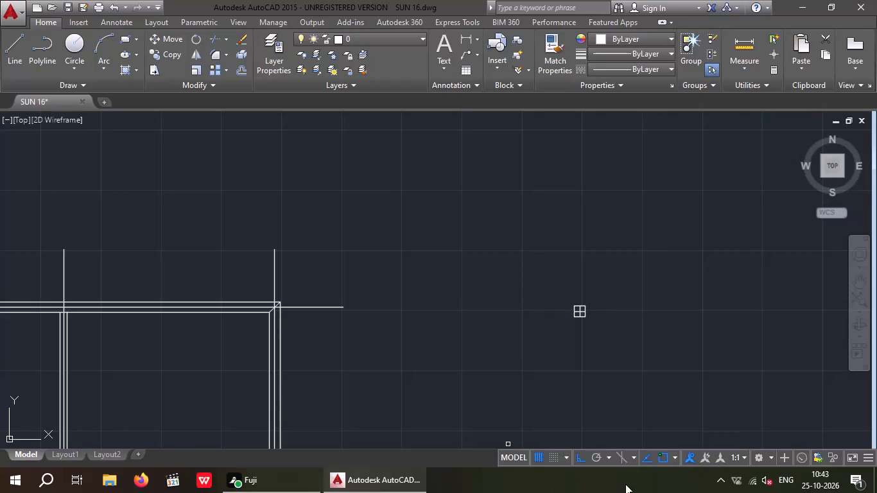
Copy the 9" square with its centre lines, based at its centre, onto the copied plan's top-left corner centre-line intersection.
click(577, 457)
key(Escape)
key(Escape)
drag(554, 286, 555, 290)
drag(555, 290, 578, 336)
click(609, 354)
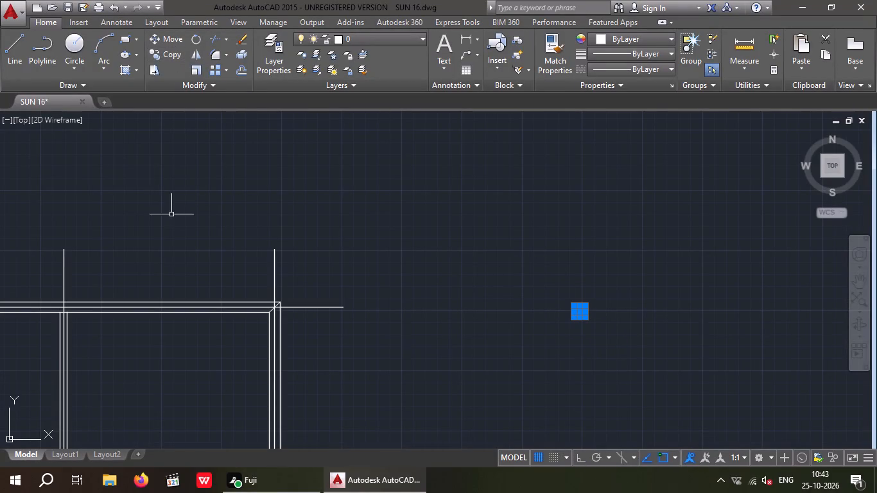
click(166, 55)
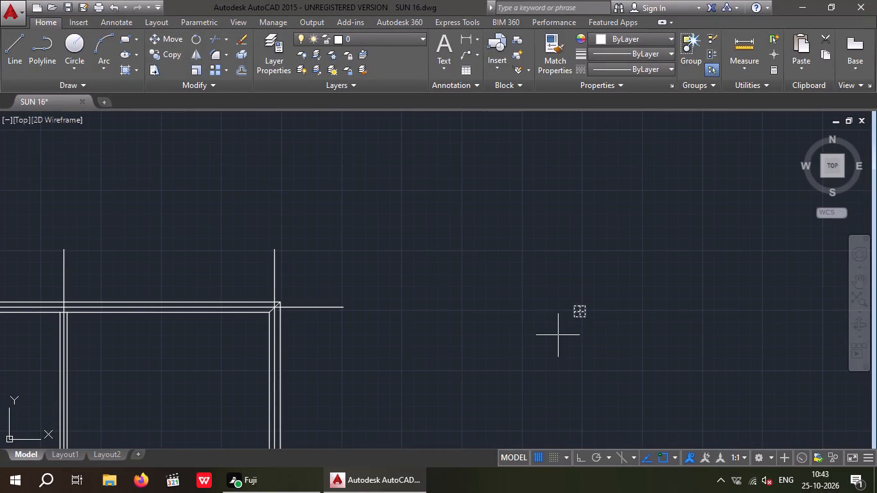
scroll(561, 333, up, 3)
click(632, 252)
scroll(616, 279, down, 5)
middle_drag(473, 342, 753, 322)
scroll(418, 278, up, 5)
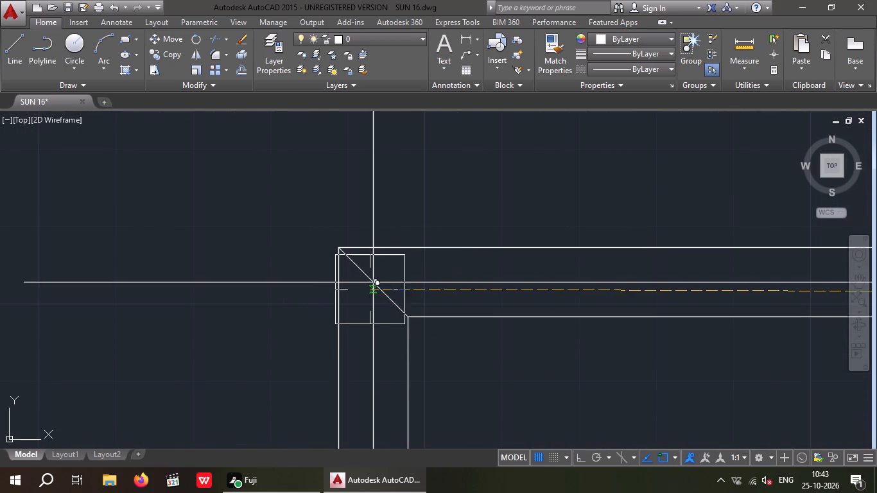
click(373, 284)
Place further copies of the square on the top wall's middle and right-corner centre-line intersections.
scroll(390, 273, down, 4)
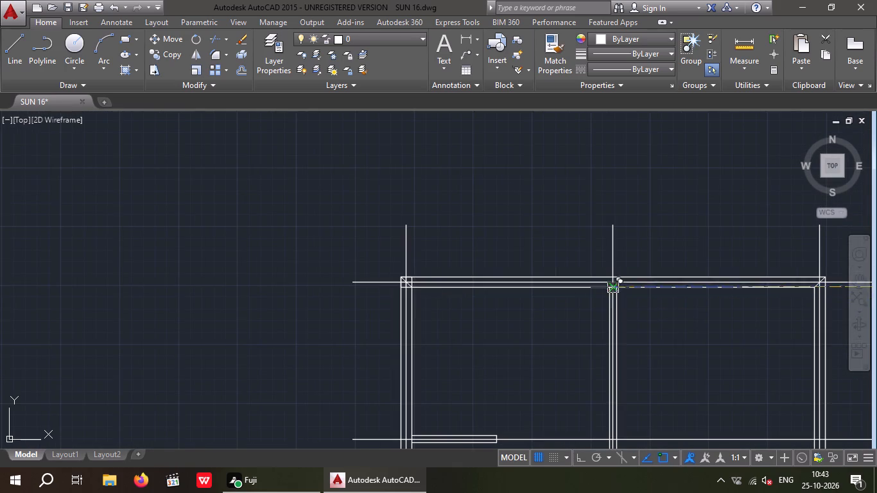
scroll(618, 284, up, 5)
click(556, 271)
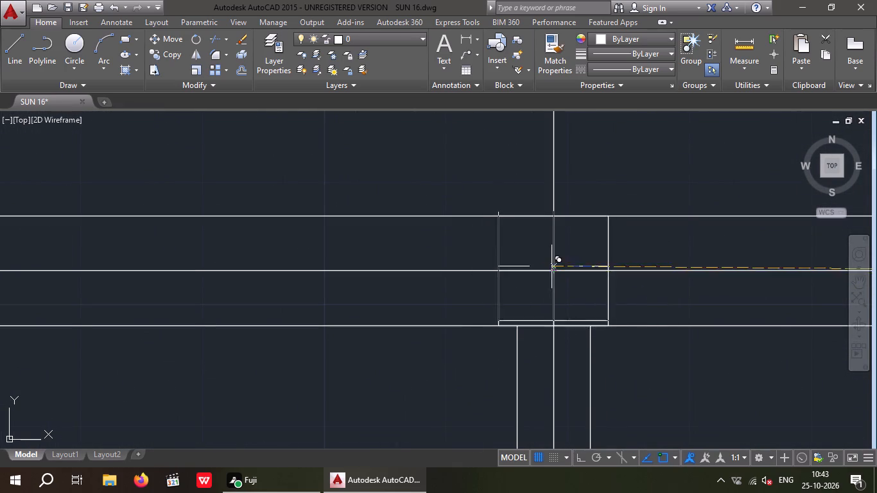
scroll(552, 256, down, 5)
middle_drag(629, 320, 232, 321)
scroll(506, 266, up, 4)
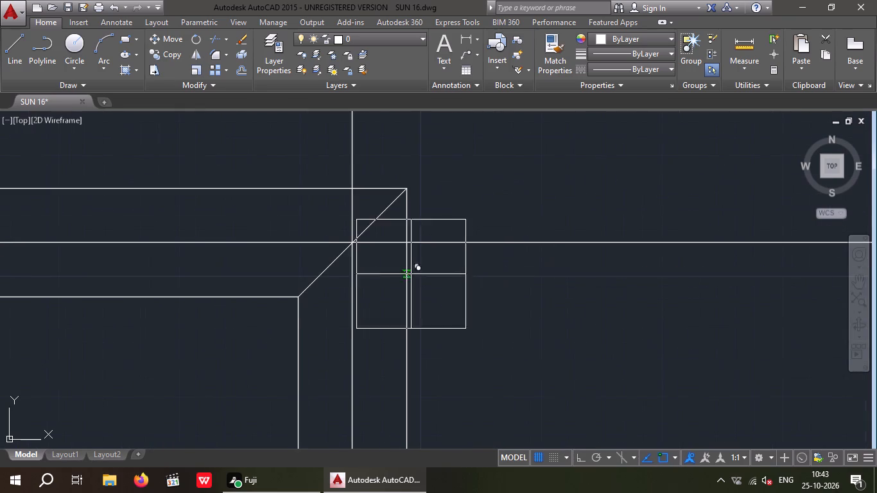
click(354, 245)
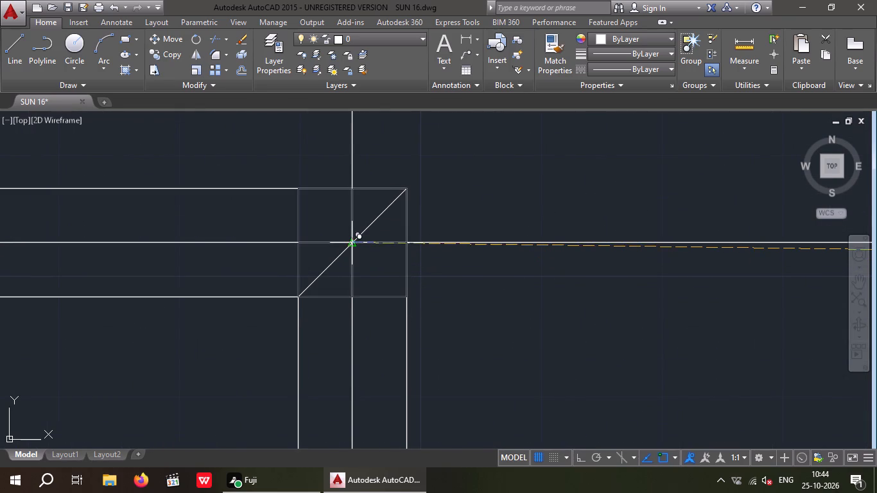
Place copies of the square where the second horizontal centre line crosses the right outer wall and the middle wall.
scroll(369, 236, down, 5)
middle_drag(311, 331, 402, 291)
scroll(462, 368, up, 4)
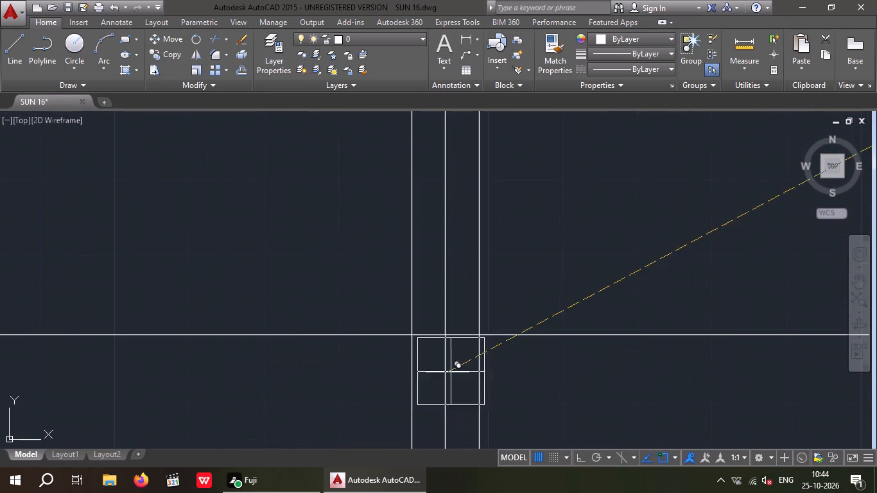
click(442, 334)
scroll(451, 304, down, 5)
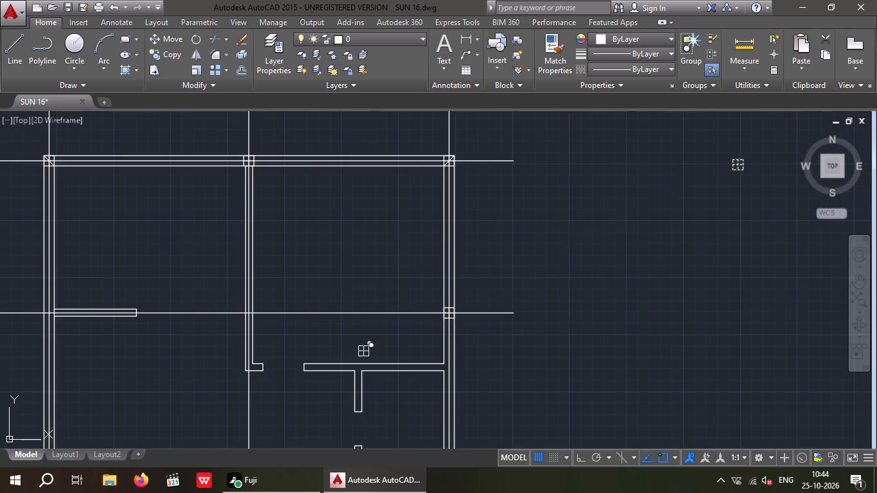
middle_drag(265, 322, 415, 338)
scroll(404, 330, up, 3)
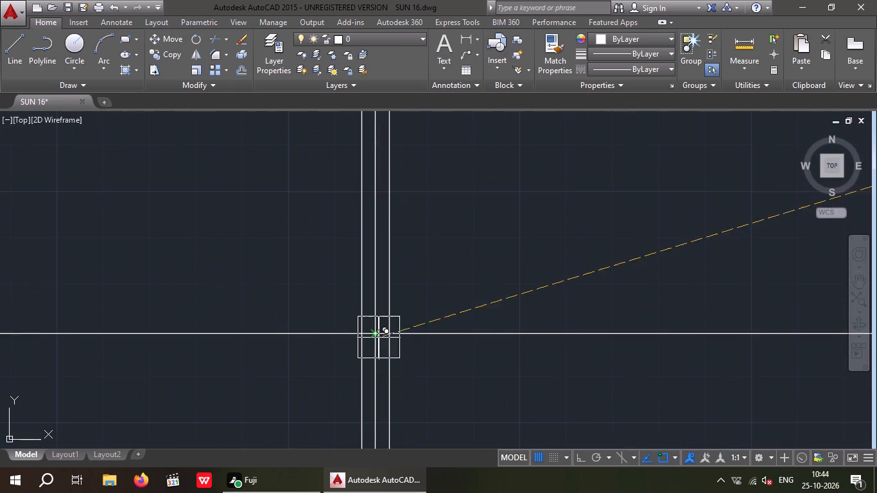
click(376, 335)
scroll(403, 300, down, 4)
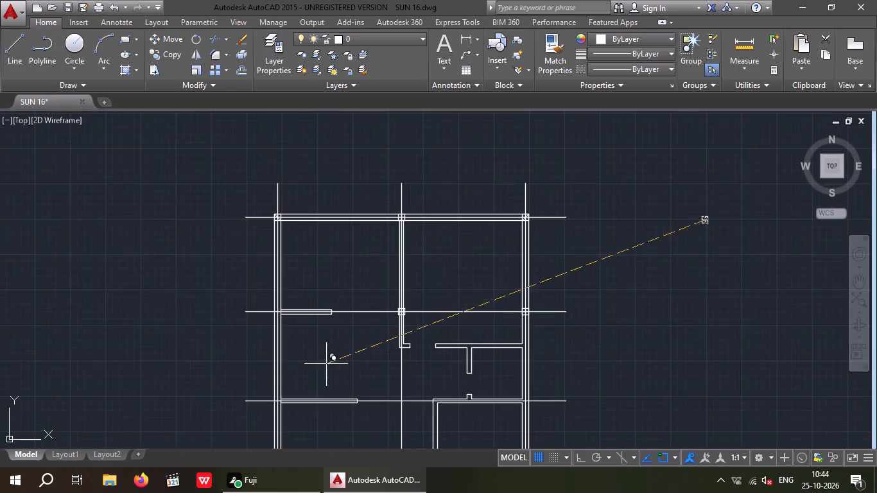
middle_drag(345, 356, 460, 362)
scroll(392, 318, up, 4)
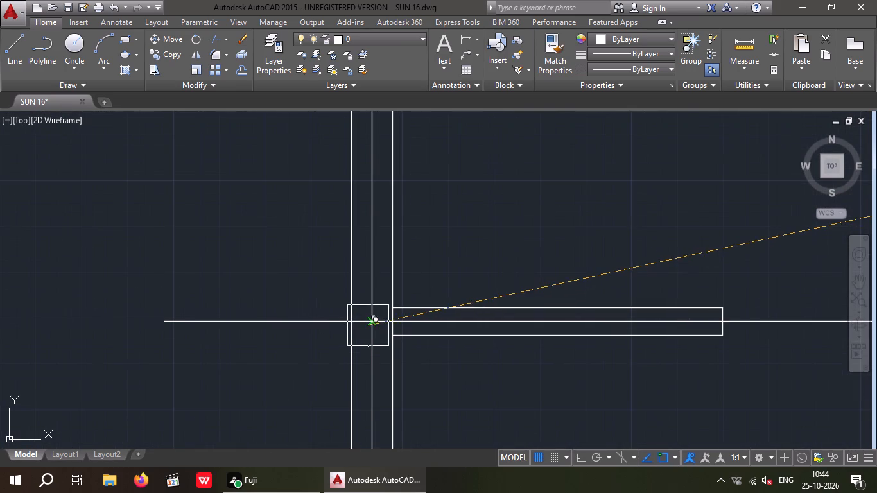
key(Escape)
Delete the inner wall line segment closing the junction of the upper-left partition with the left outer wall.
scroll(390, 319, up, 4)
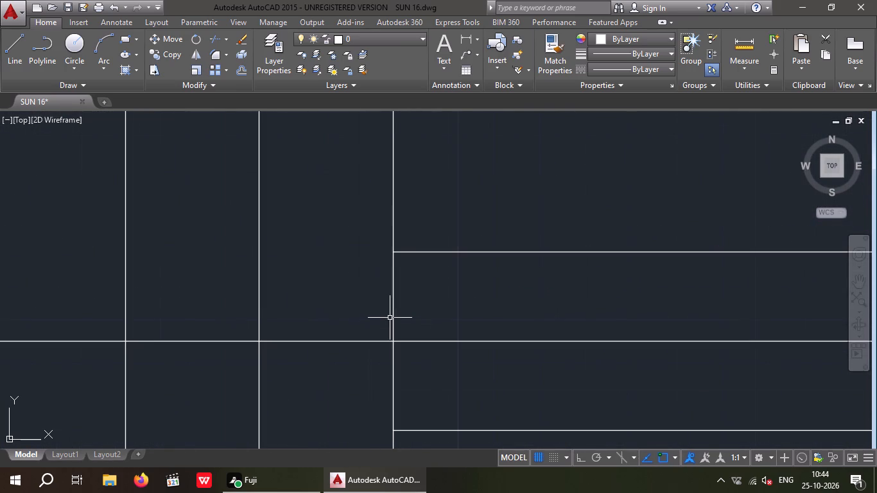
drag(422, 298, 370, 321)
click(368, 322)
key(Delete)
Delete the top-middle square's bottom side and the wall line segment crossing the middle wall's junction with the top wall.
scroll(378, 323, down, 4)
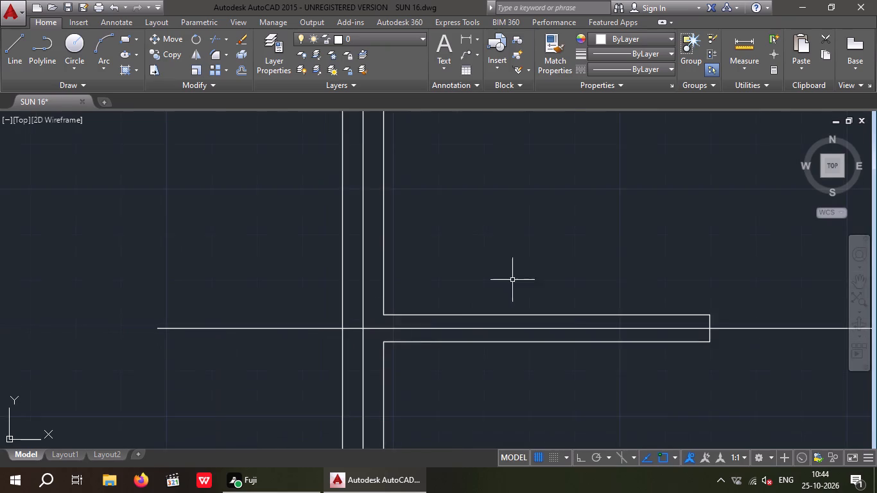
scroll(525, 258, down, 4)
scroll(589, 227, up, 5)
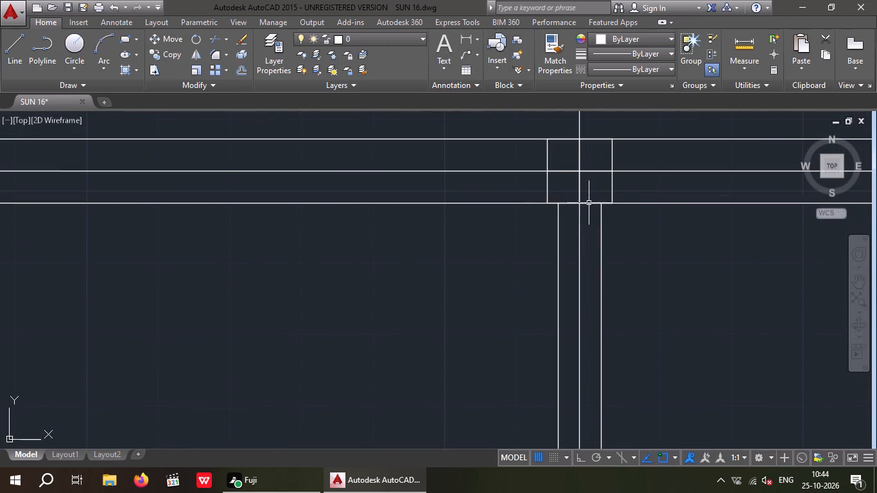
scroll(588, 200, up, 3)
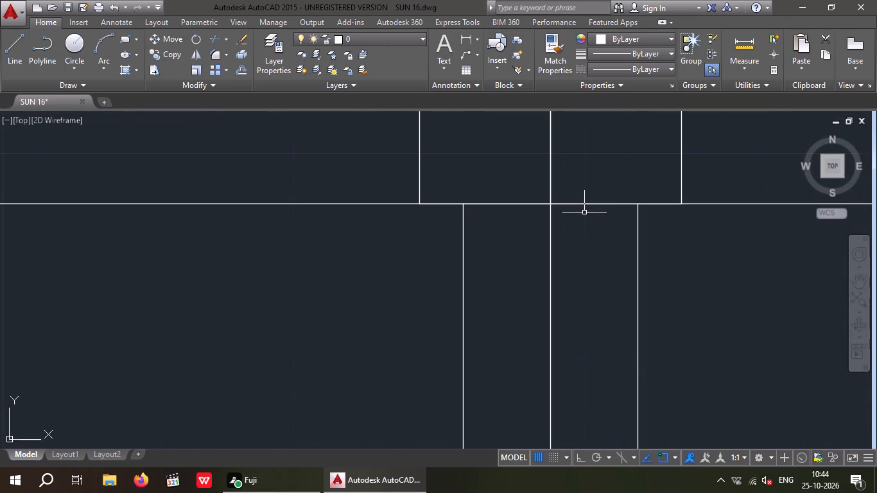
click(587, 221)
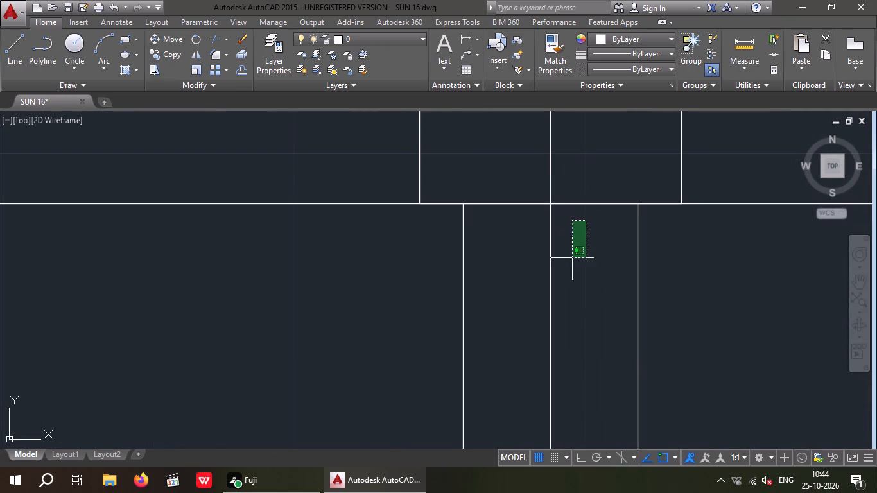
drag(573, 258, 562, 260)
click(509, 203)
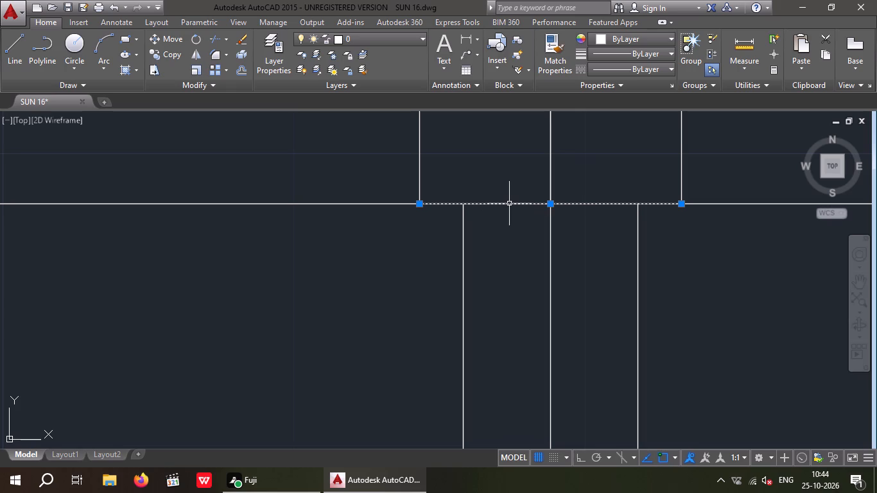
key(Delete)
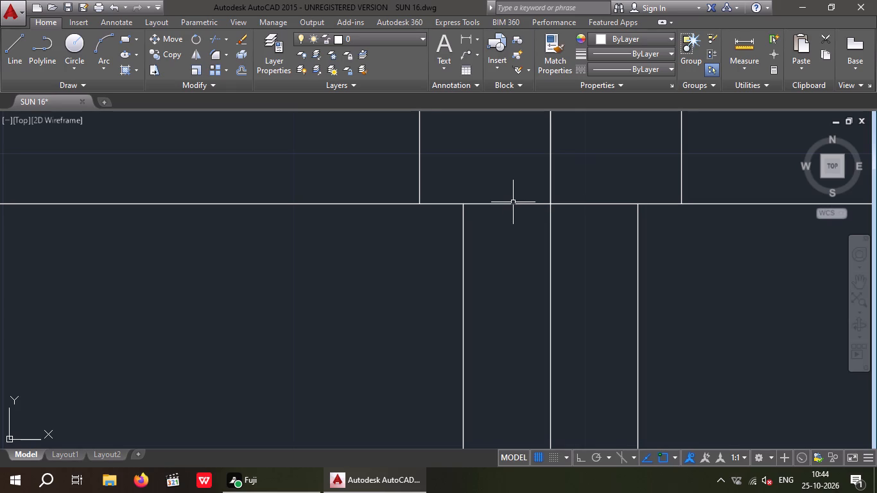
click(513, 202)
key(Delete)
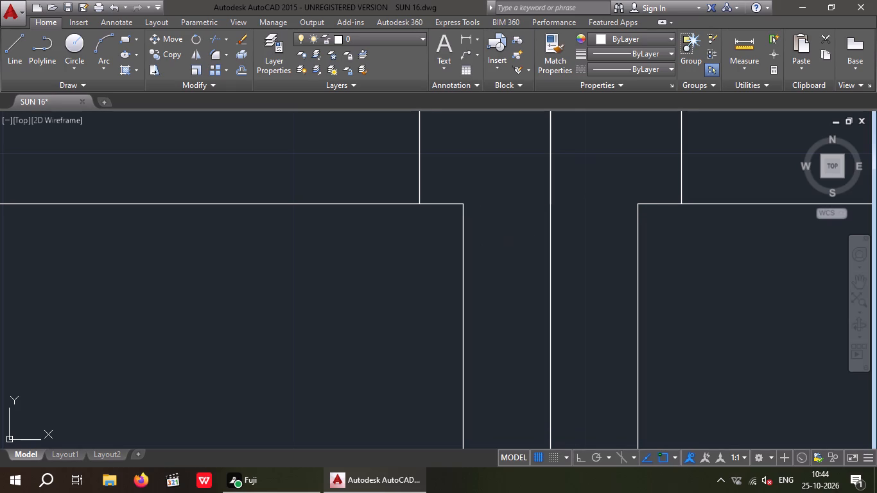
Redraw the bottom side of the top-middle square with a line between its two lower corners.
key(Escape)
key(Escape)
key(l)
key(space)
drag(417, 206, 426, 209)
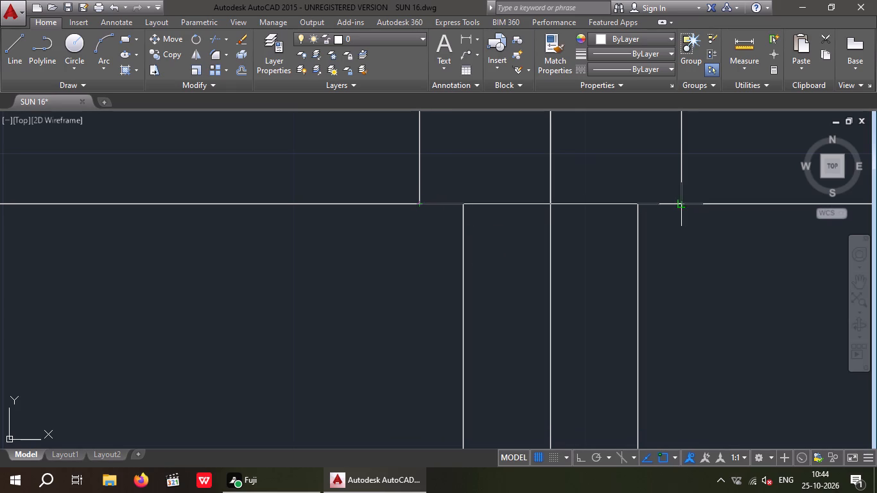
click(682, 205)
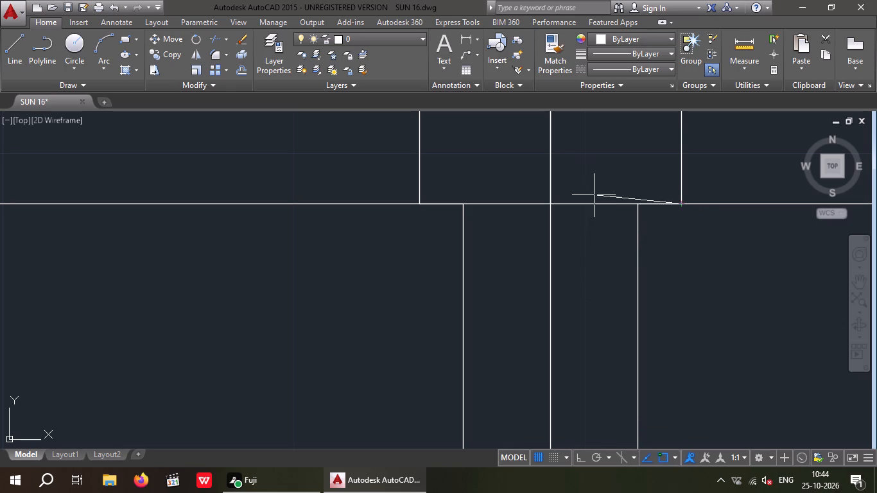
key(Escape)
Delete the inner wall line segment where the lowest right-hand partition meets the right outer wall.
scroll(594, 206, down, 5)
middle_drag(608, 264, 611, 225)
scroll(605, 222, down, 2)
middle_drag(638, 269, 565, 215)
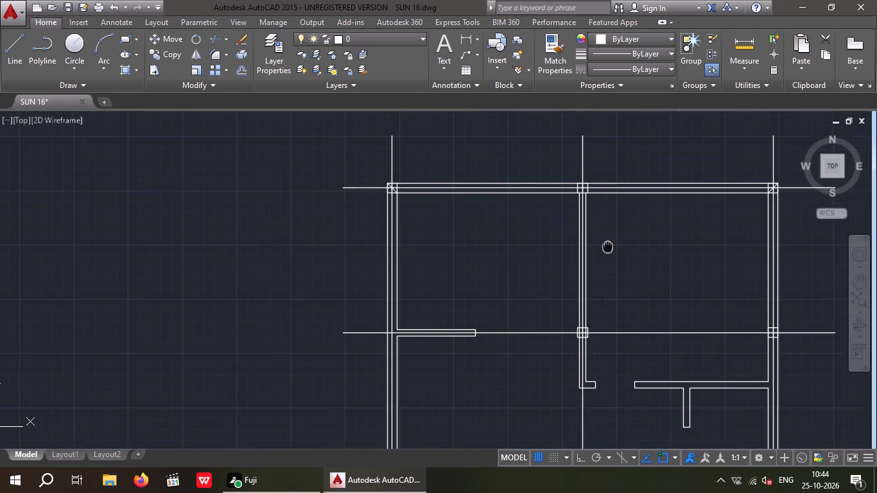
scroll(575, 209, down, 2)
scroll(635, 370, up, 4)
scroll(602, 299, up, 4)
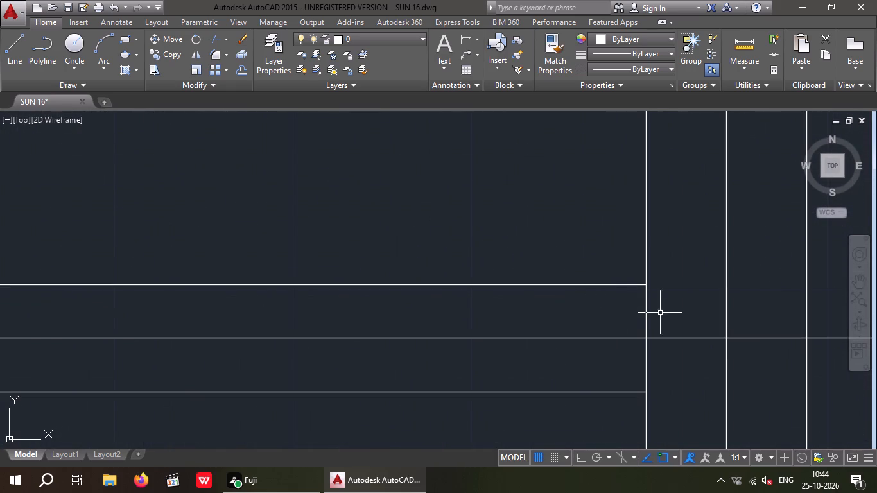
drag(660, 309, 630, 320)
click(627, 320)
key(Delete)
Delete the inner wall line segment where the lower-left partition meets the left outer wall.
scroll(611, 330, down, 8)
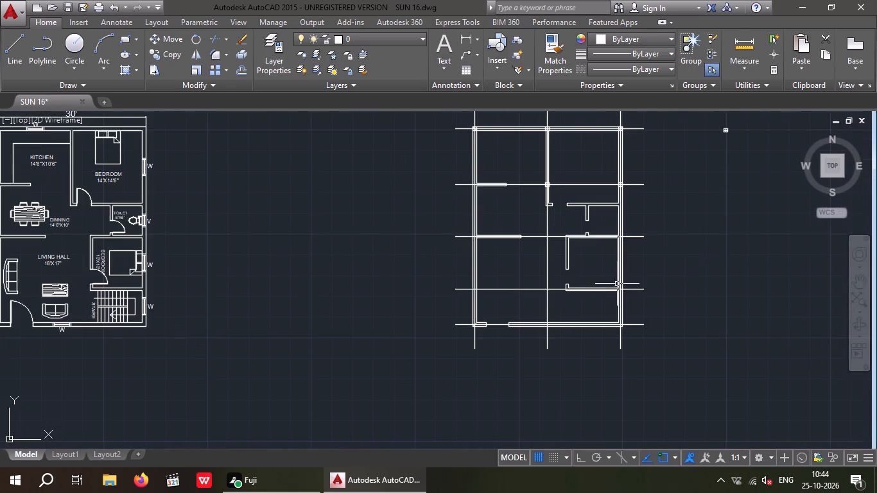
scroll(621, 230, up, 4)
scroll(510, 292, down, 3)
scroll(308, 288, up, 9)
drag(381, 279, 296, 316)
click(300, 316)
key(Delete)
scroll(320, 286, down, 6)
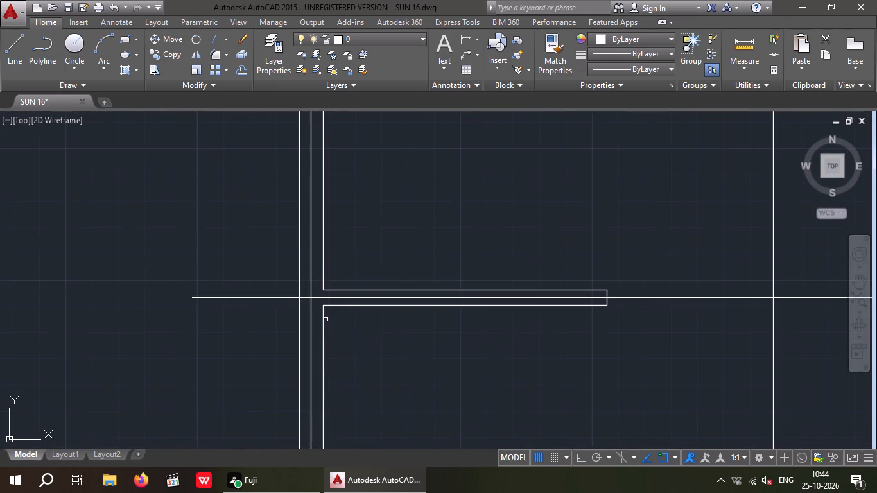
Copy the original 9" square by its centre onto the left outer wall's intersection with the second horizontal centre line.
scroll(304, 367, down, 1)
middle_drag(354, 379, 278, 383)
scroll(310, 354, down, 2)
middle_drag(353, 367, 342, 292)
middle_drag(496, 329, 438, 375)
drag(631, 129, 591, 155)
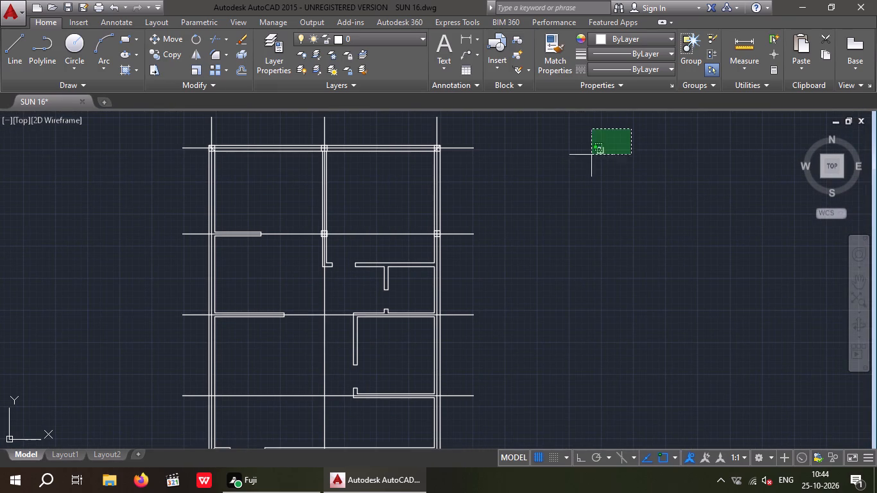
drag(591, 155, 576, 164)
click(574, 166)
click(175, 55)
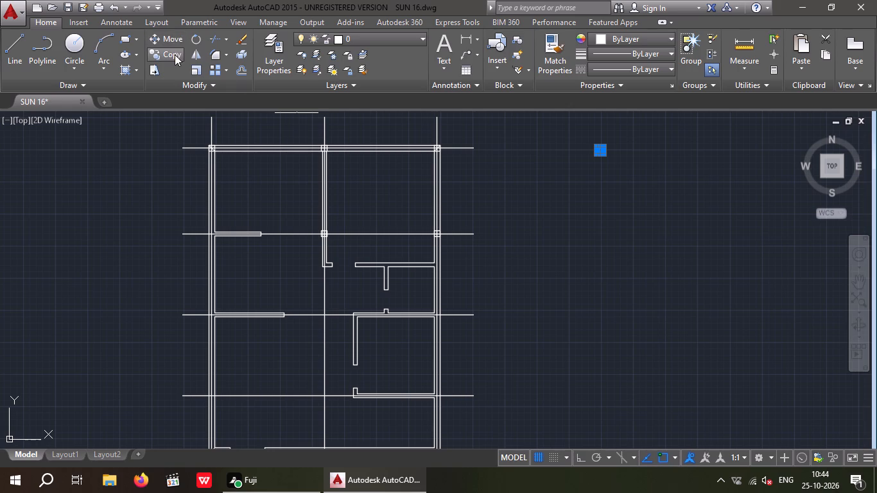
scroll(607, 152, up, 4)
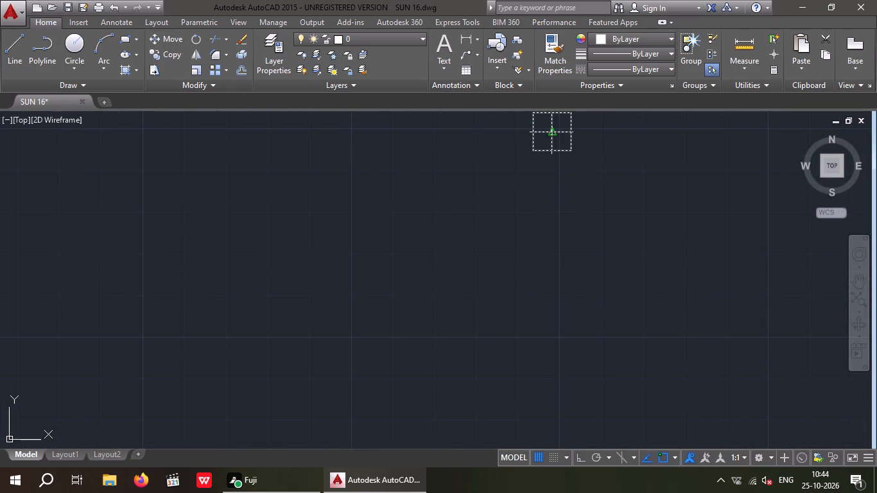
click(551, 133)
scroll(552, 138, down, 4)
middle_drag(495, 215, 625, 216)
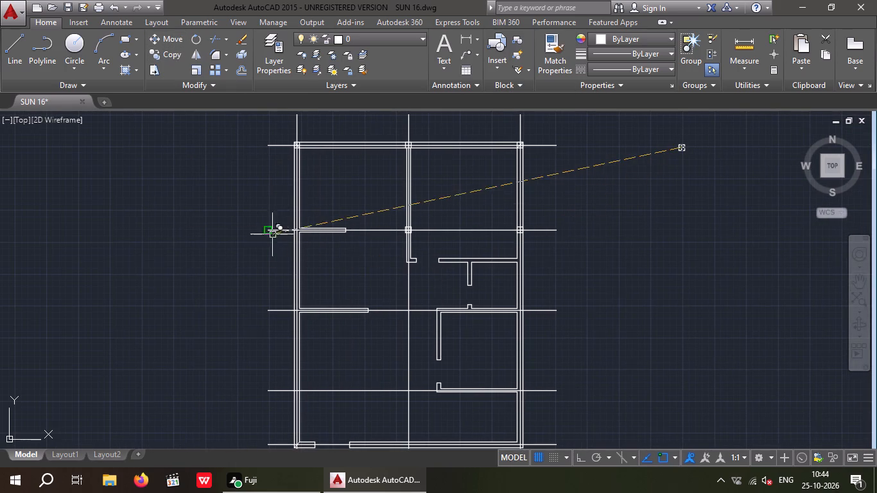
scroll(293, 229, up, 5)
click(311, 231)
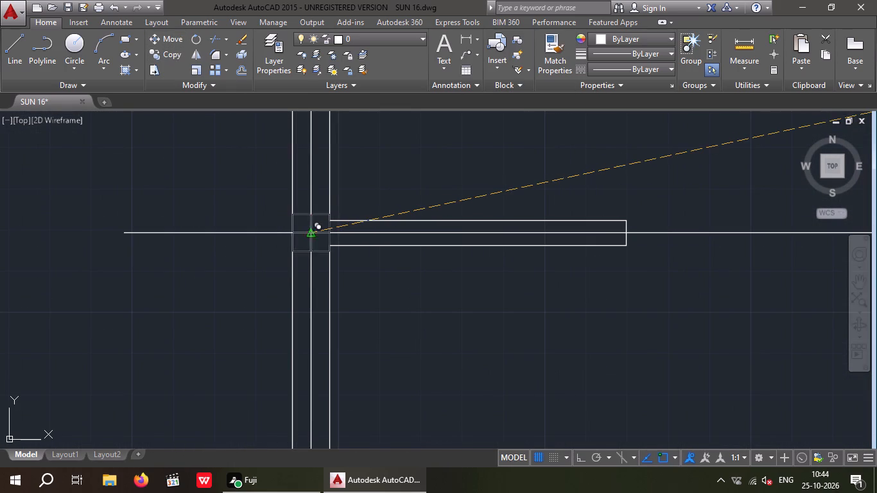
Place copies of the 9" square where the third horizontal centre line crosses the left and right outer walls.
scroll(338, 186, down, 5)
scroll(331, 249, up, 4)
scroll(365, 209, up, 3)
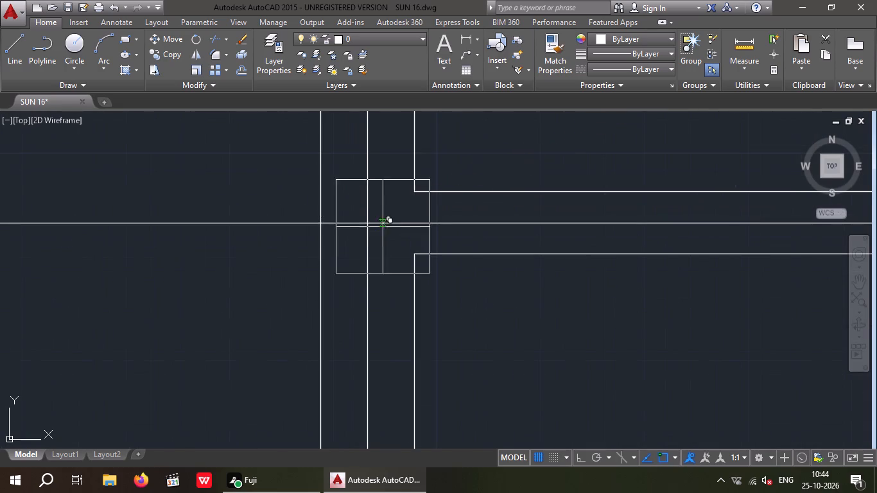
click(367, 223)
scroll(370, 218, down, 5)
middle_drag(490, 250, 248, 273)
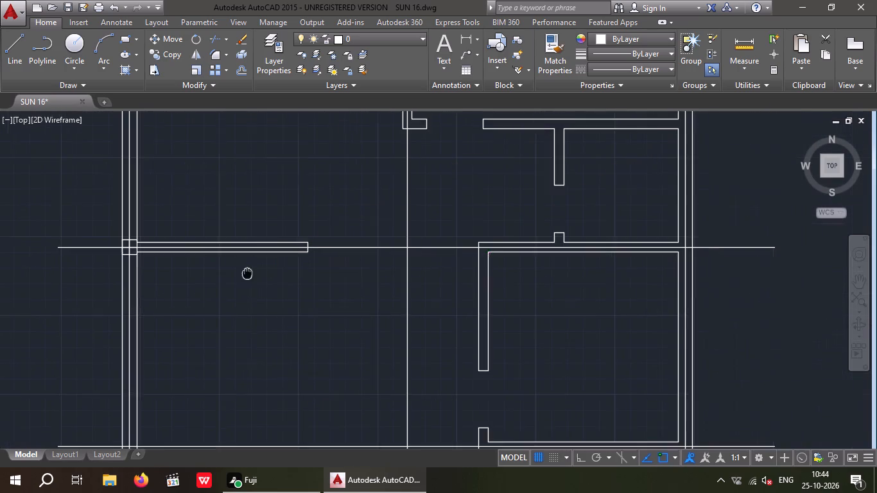
scroll(462, 261, down, 2)
scroll(553, 252, up, 4)
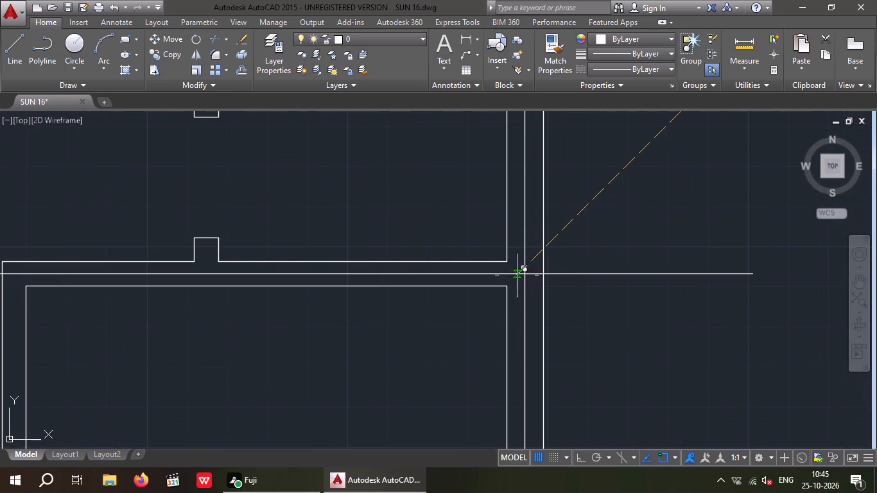
click(524, 277)
Place copies of the 9" square where the fourth horizontal centre line crosses the right and left outer walls.
scroll(526, 241, down, 4)
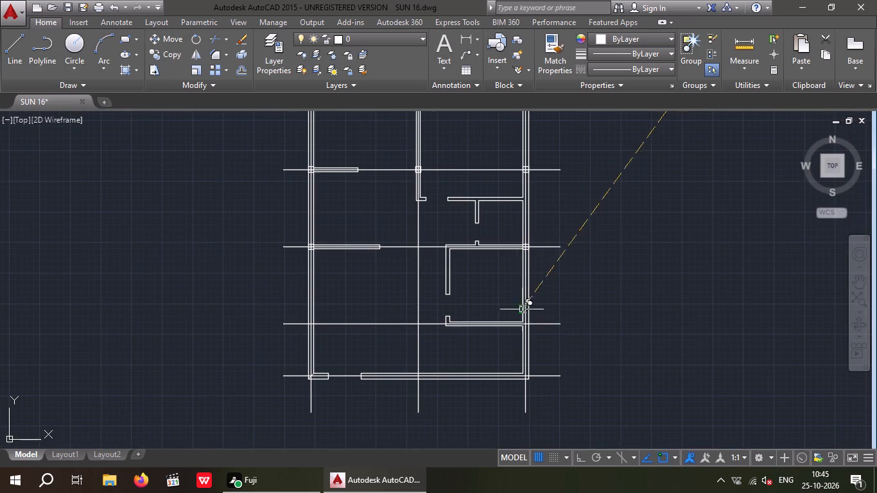
scroll(524, 336, up, 4)
scroll(537, 261, up, 2)
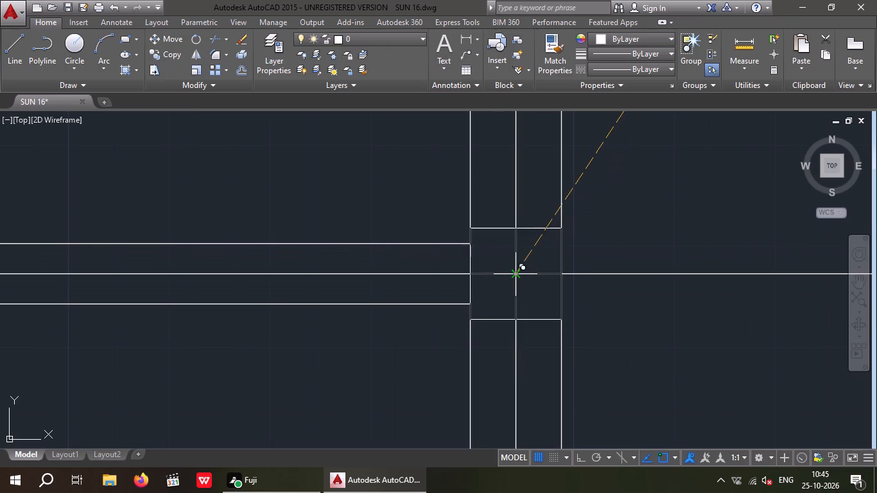
click(516, 277)
scroll(524, 266, down, 5)
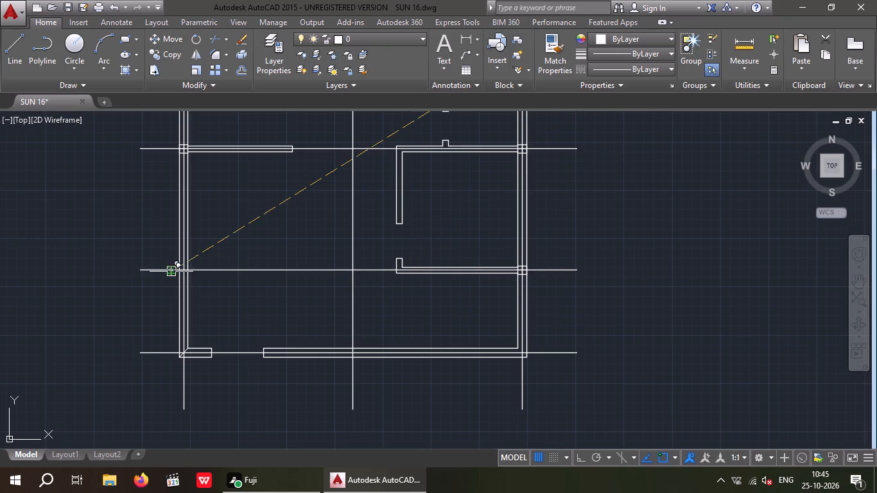
scroll(190, 268, up, 5)
click(113, 293)
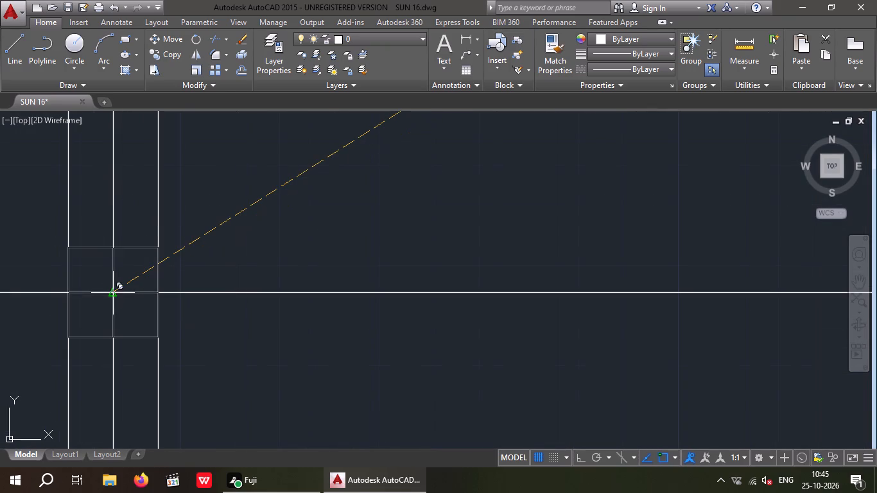
Place copies of the 9" square on the bottom wall's centre line at the left corner, middle vertical centre line and right corner.
scroll(152, 221, down, 5)
scroll(150, 319, up, 4)
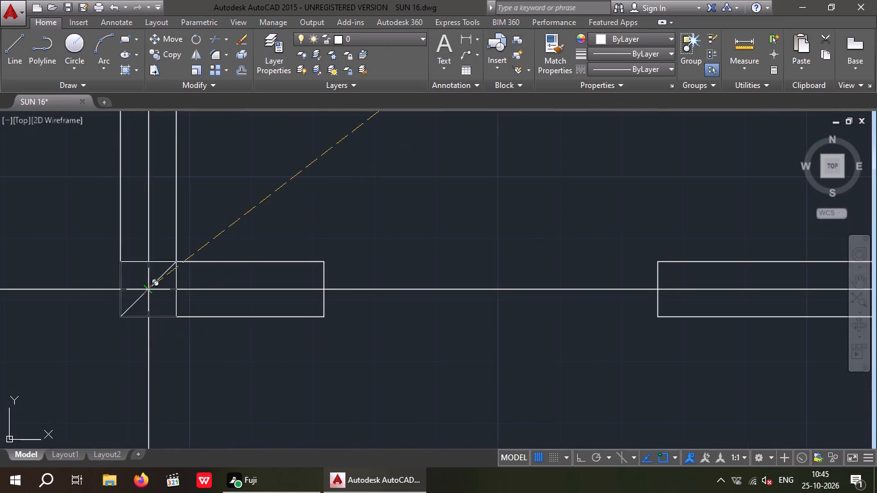
click(149, 287)
scroll(169, 268, down, 4)
scroll(353, 270, up, 4)
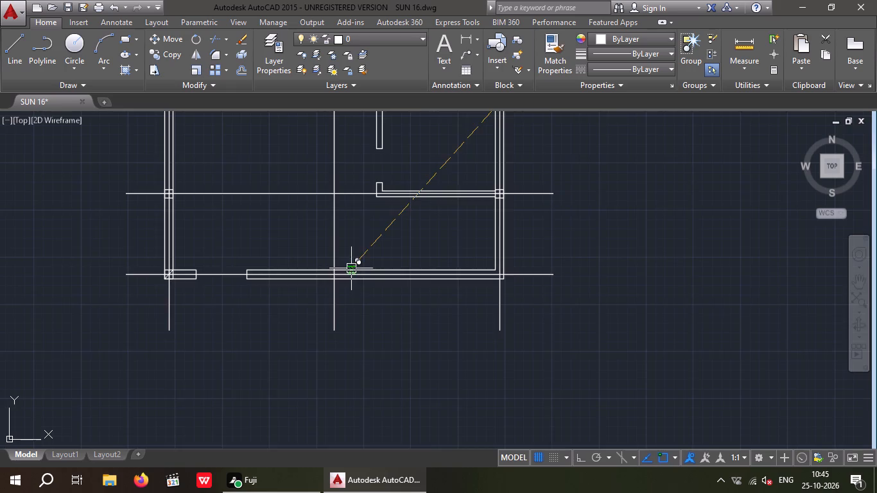
click(238, 274)
scroll(269, 264, down, 4)
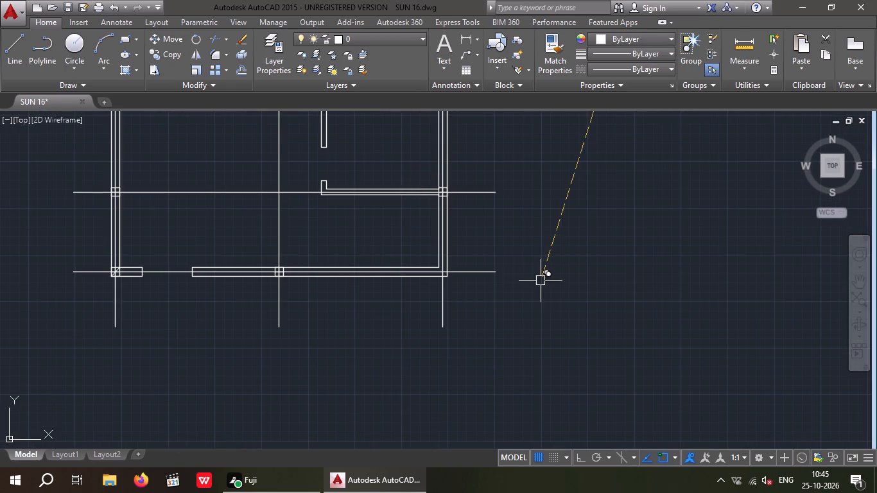
scroll(441, 276, up, 5)
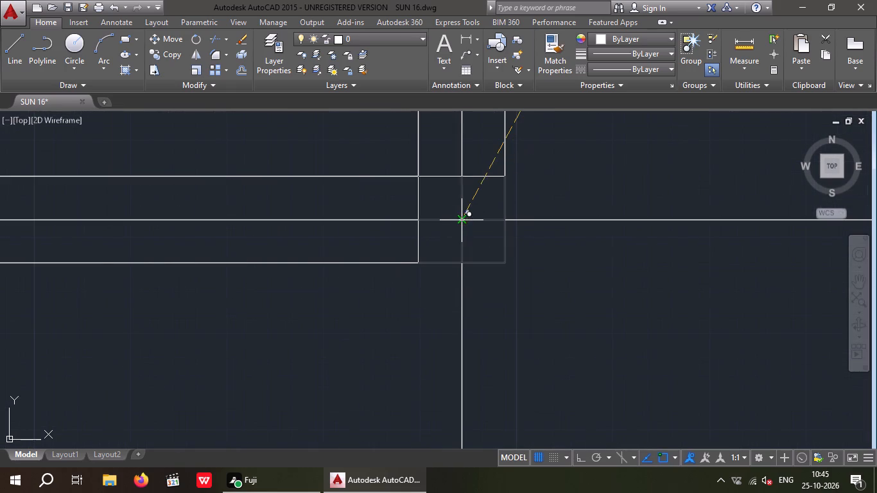
click(463, 217)
Place copies of the 9" square where the middle vertical centre line crosses the fourth and third horizontal centre lines, and finish copying.
scroll(462, 223, down, 4)
scroll(505, 304, down, 3)
middle_drag(519, 385, 519, 395)
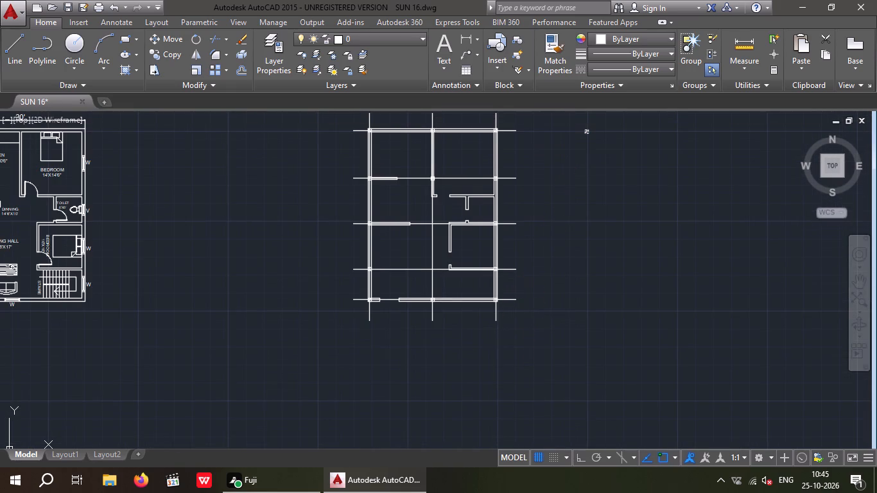
middle_drag(519, 395, 518, 396)
scroll(426, 264, up, 3)
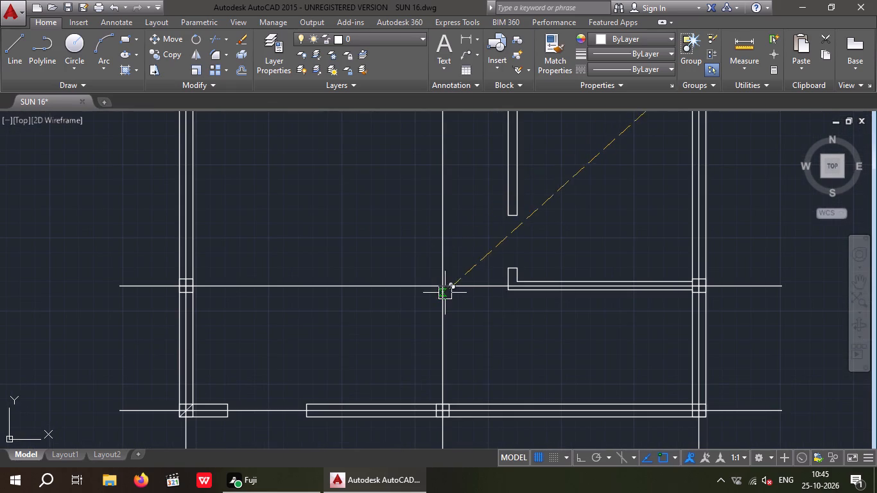
click(443, 284)
scroll(515, 242, down, 1)
middle_drag(506, 277, 481, 354)
scroll(485, 350, down, 1)
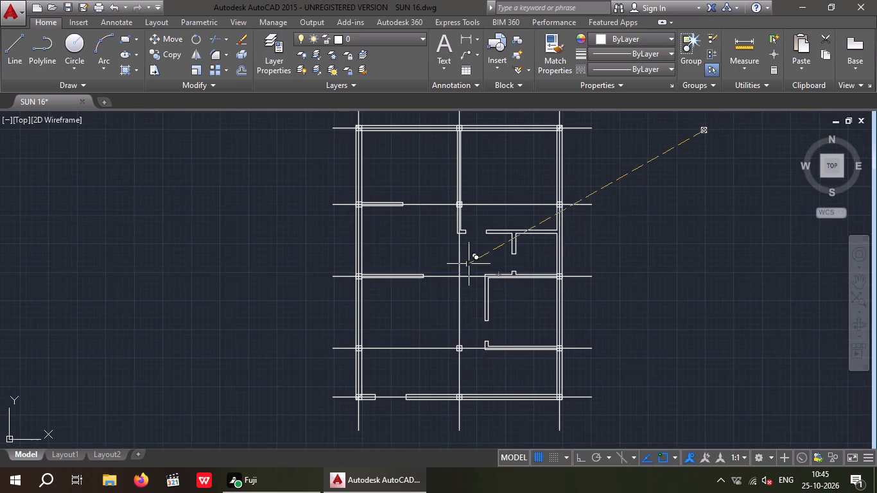
scroll(463, 271, up, 3)
click(448, 282)
scroll(452, 283, down, 5)
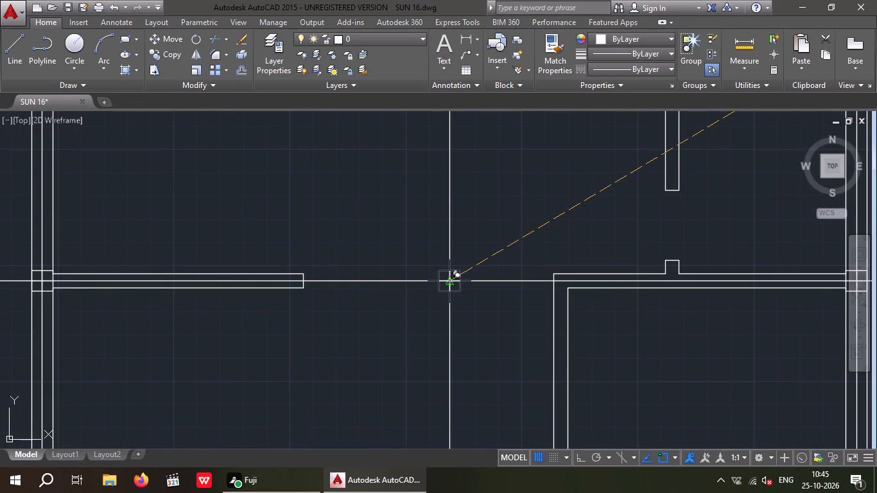
key(Escape)
key(Escape)
key(Escape)
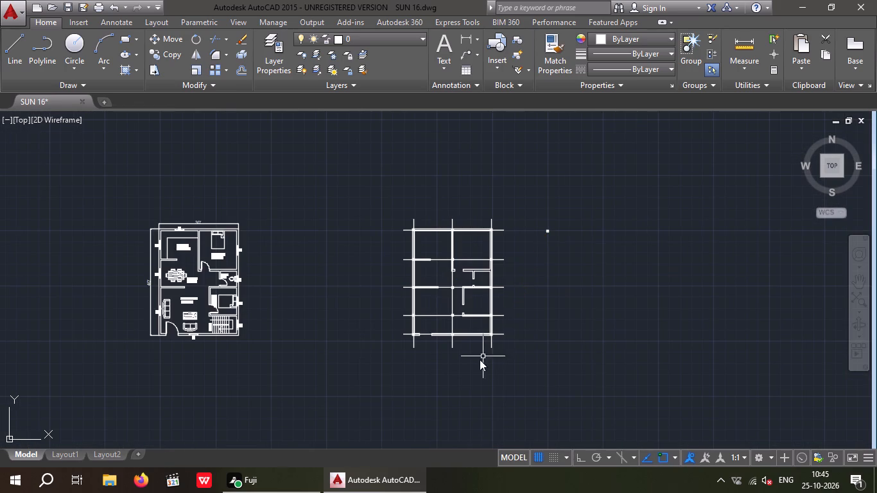
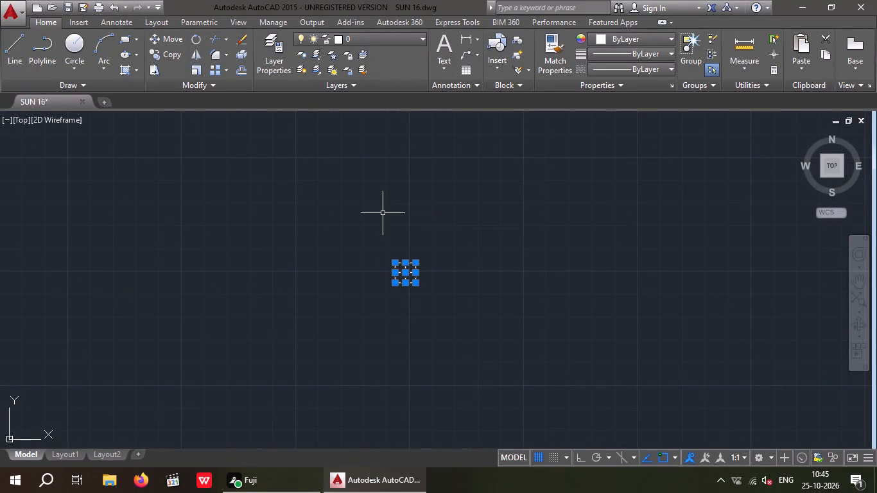
Delete the selected leftover 9" square outside the plan.
key(Delete)
Delete the diagonal line across the column square at the plan's top-left corner.
scroll(388, 220, down, 2)
scroll(299, 261, down, 1)
middle_drag(325, 290, 582, 290)
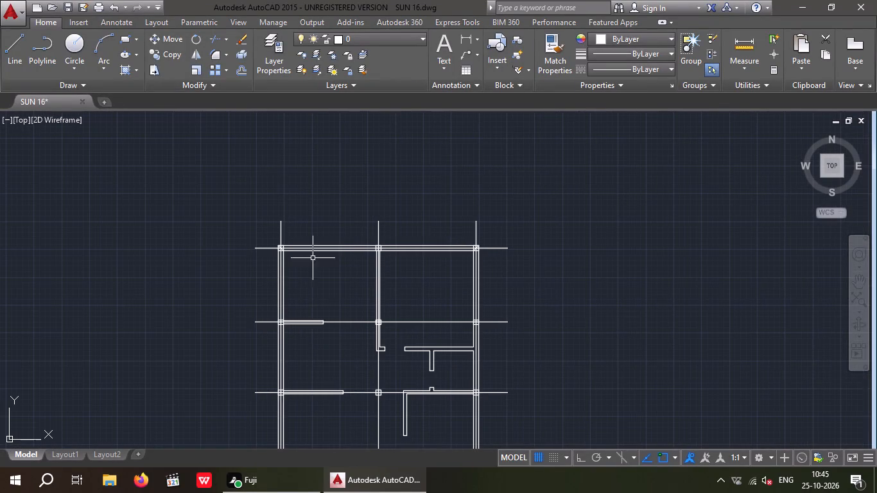
scroll(263, 242, up, 5)
scroll(414, 250, up, 4)
drag(295, 229, 232, 288)
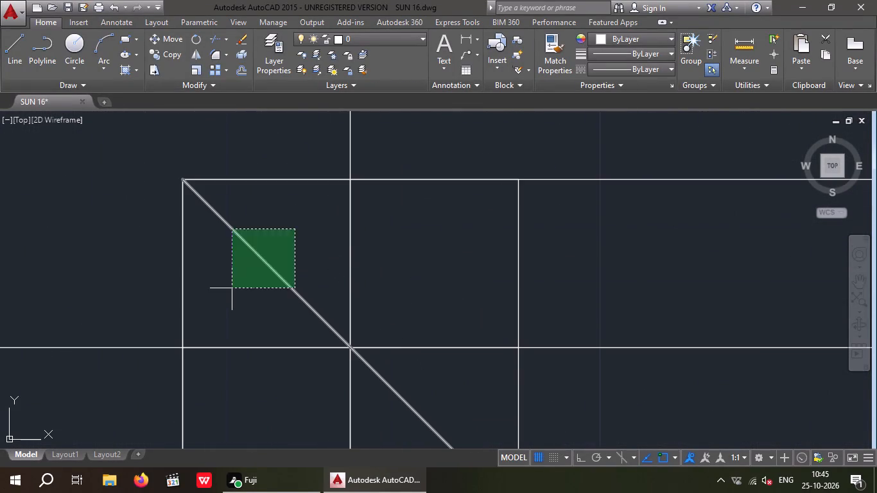
click(232, 288)
key(Delete)
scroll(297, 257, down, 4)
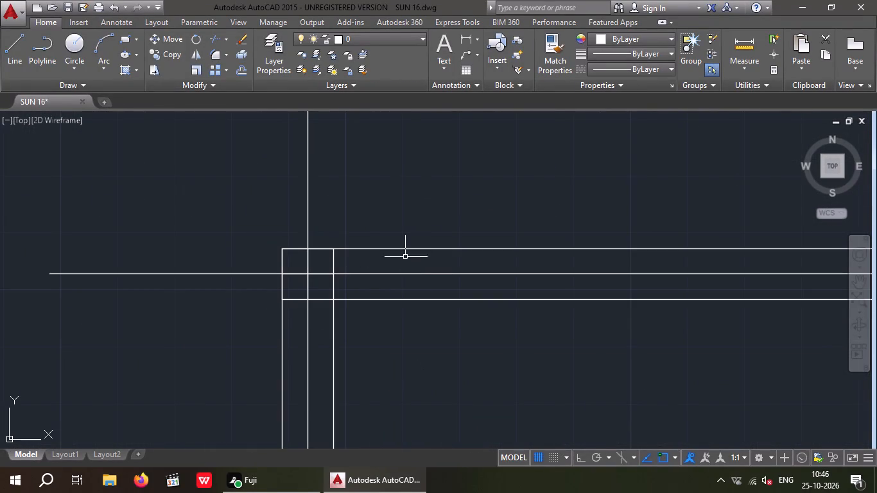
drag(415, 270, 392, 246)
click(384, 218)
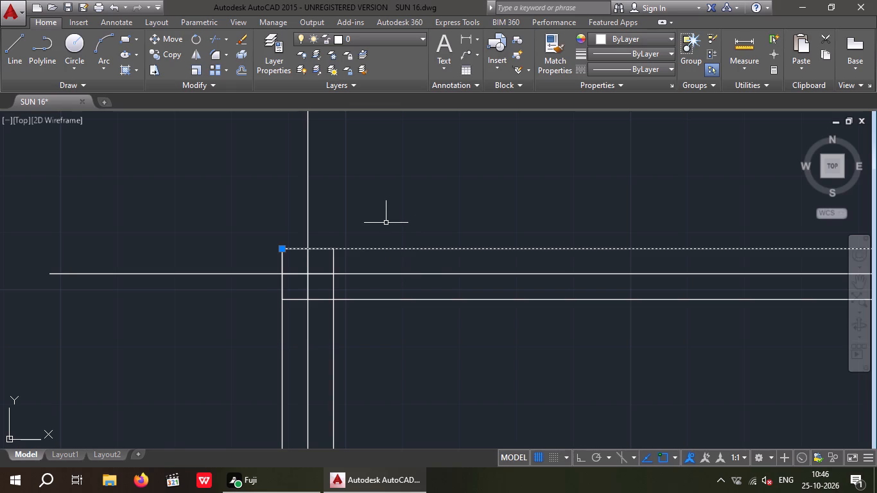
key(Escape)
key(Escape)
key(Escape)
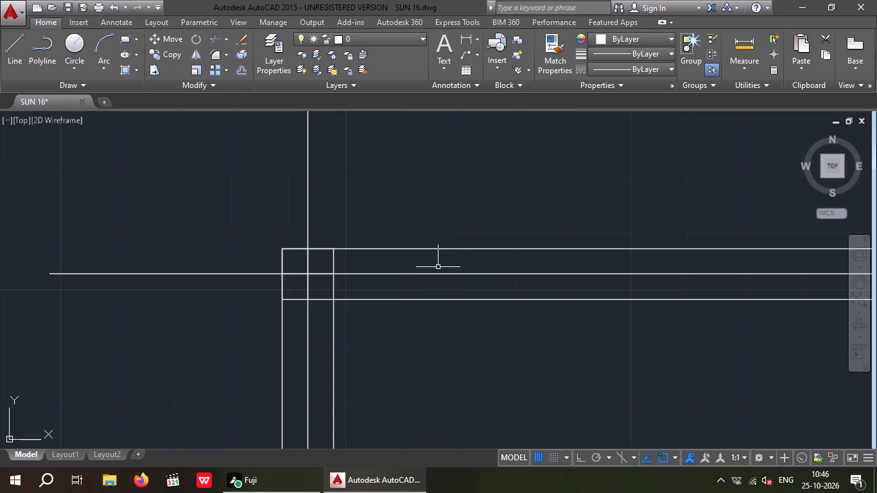
Delete the top wall's outer line and its inner line between the left and middle columns.
drag(499, 263, 468, 246)
click(458, 232)
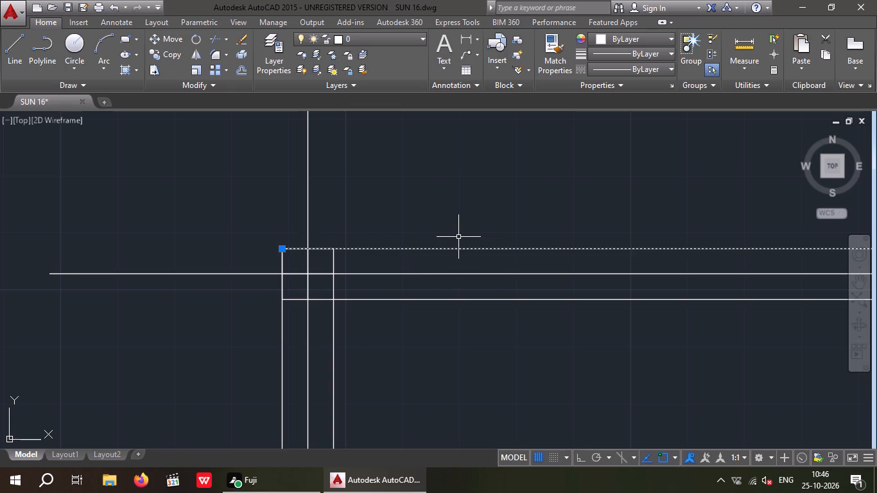
key(Delete)
scroll(413, 312, up, 2)
drag(428, 315, 385, 290)
click(375, 268)
key(Delete)
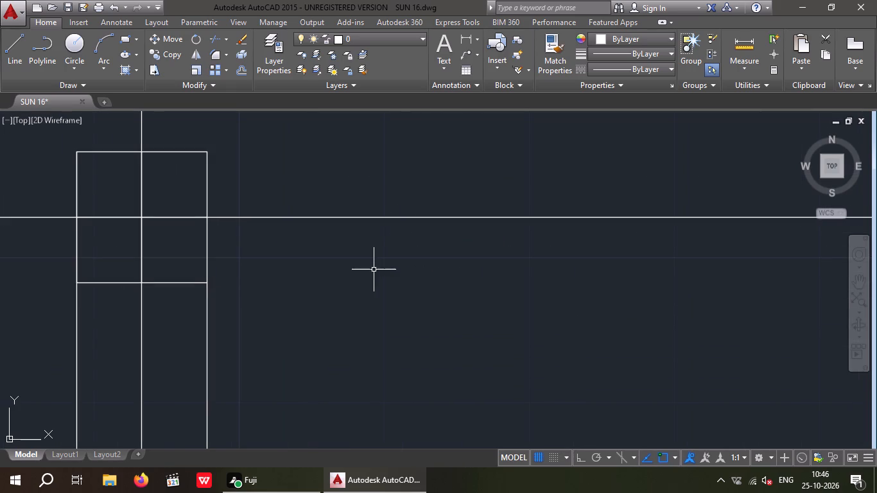
Delete the left outer wall's inner and outer lines below the top-left column, keeping the centre line.
scroll(322, 336, down, 3)
middle_drag(312, 379, 401, 307)
scroll(388, 301, up, 2)
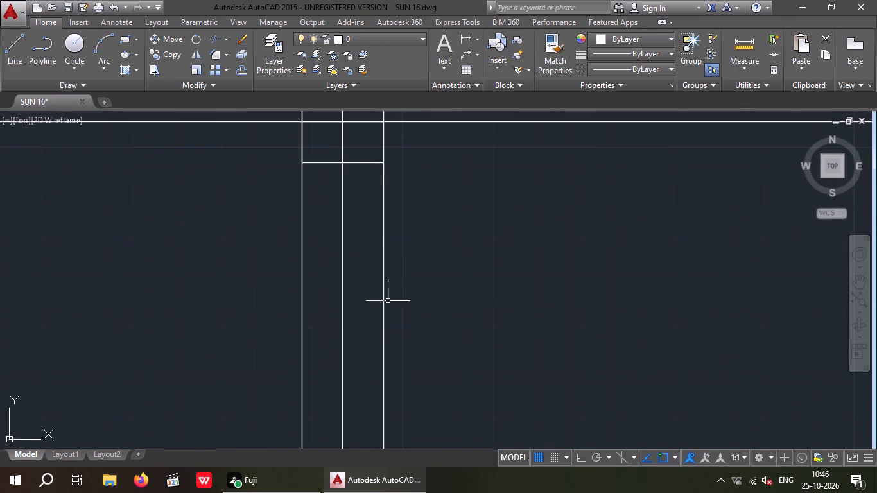
drag(414, 268, 359, 323)
click(359, 323)
key(Delete)
drag(322, 261, 268, 304)
click(261, 307)
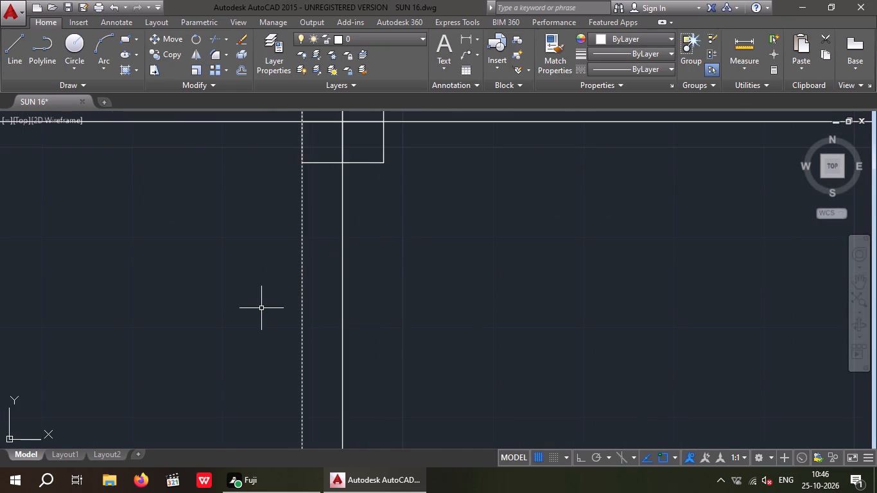
key(Delete)
Delete the top wall's remaining inner line between the middle and right columns.
scroll(266, 307, down, 4)
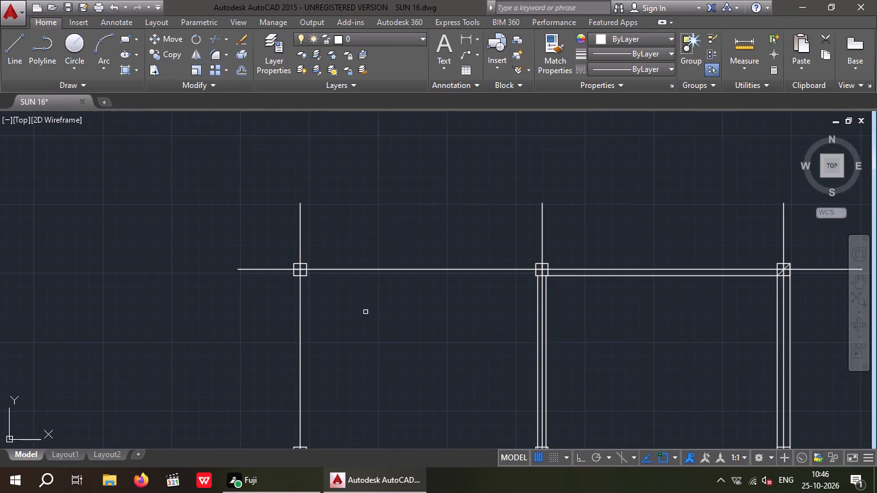
middle_drag(363, 312, 181, 272)
scroll(379, 249, up, 3)
drag(379, 248, 352, 233)
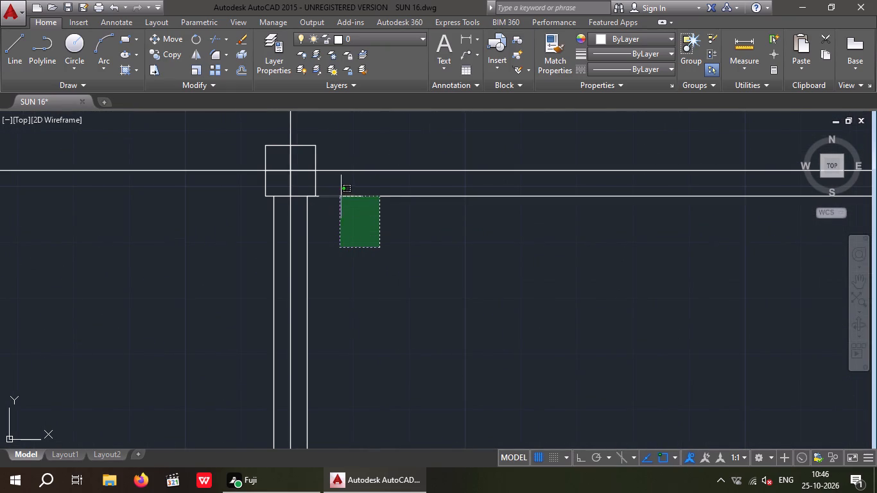
click(351, 191)
key(Delete)
Delete both face lines of the middle wall below the top-middle column, keeping the centre line.
drag(341, 240, 310, 265)
click(291, 281)
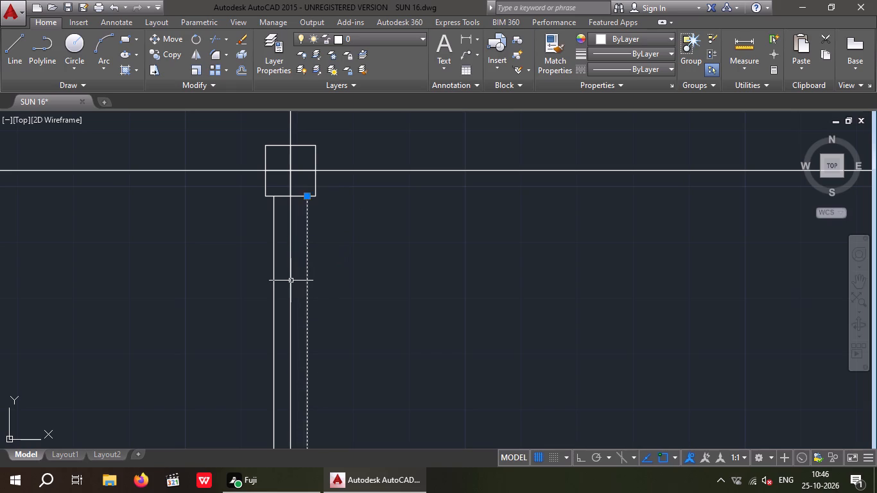
key(Delete)
scroll(282, 265, up, 2)
drag(274, 262, 186, 322)
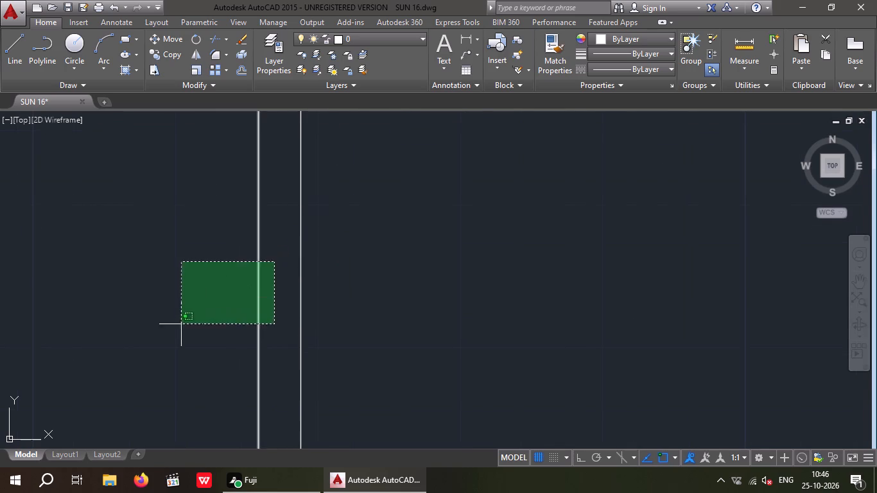
click(180, 325)
key(Delete)
Delete the diagonal line across the column square at the plan's top-right corner.
scroll(208, 284, down, 4)
middle_drag(334, 290, 116, 264)
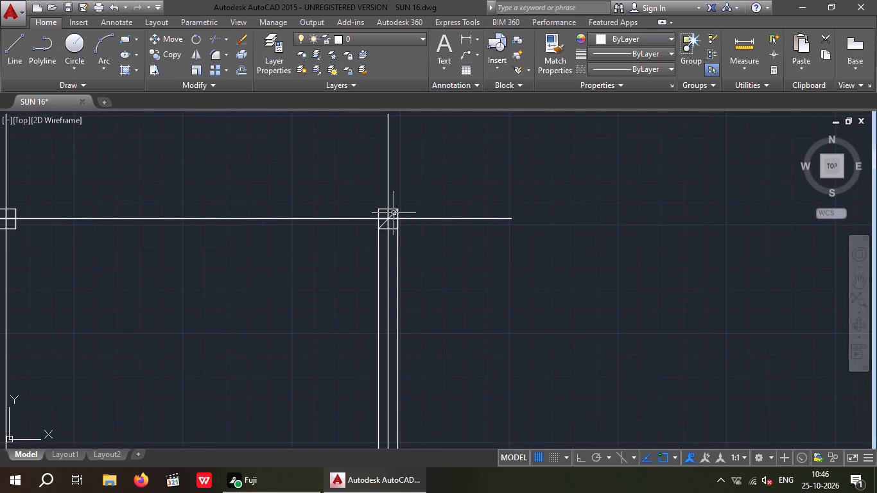
scroll(393, 215, up, 6)
drag(396, 219, 374, 209)
click(348, 190)
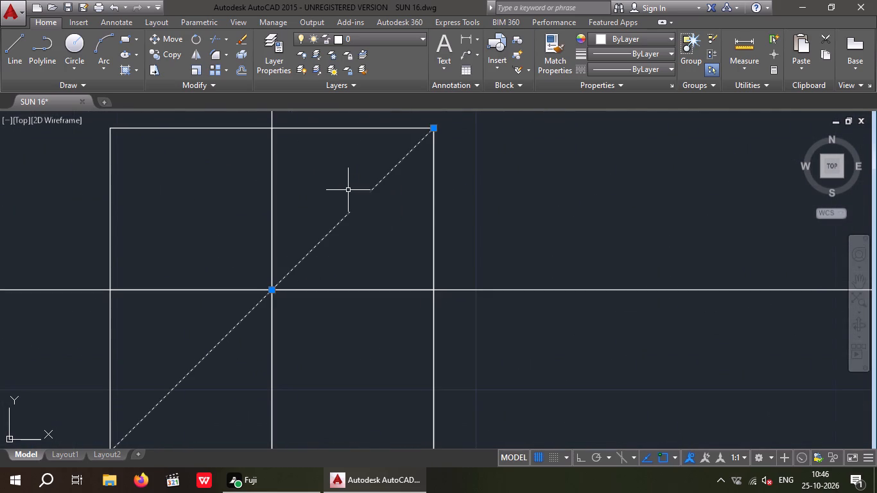
key(Delete)
Delete the right outer wall's outer and inner lines below the top-right column, keeping the centre line.
scroll(349, 240, down, 2)
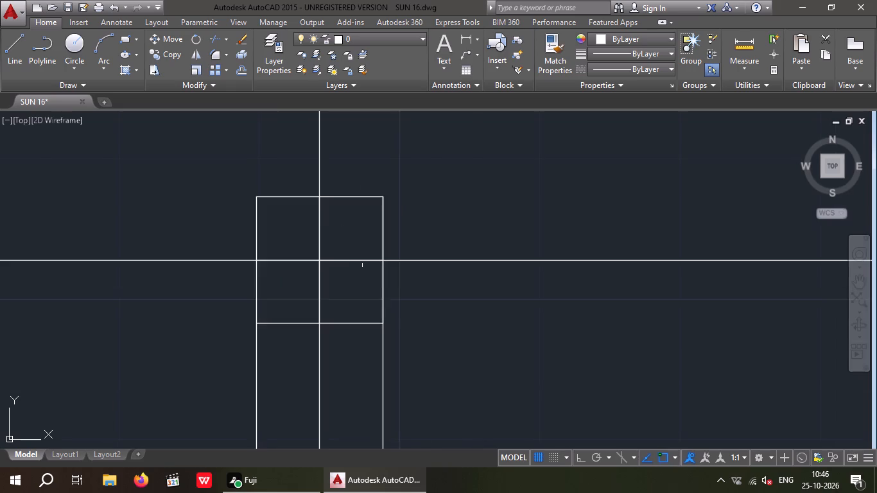
scroll(408, 298, down, 2)
middle_drag(453, 324, 492, 234)
drag(476, 276, 440, 320)
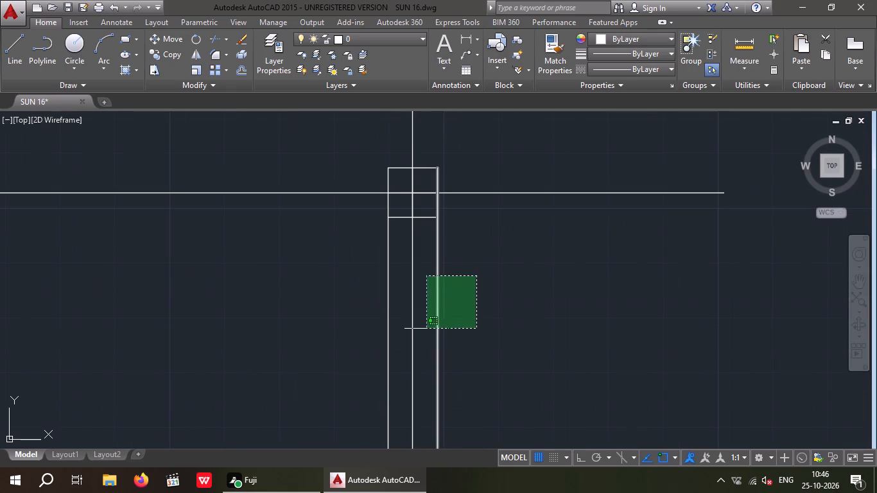
click(426, 329)
key(Delete)
drag(400, 314, 374, 330)
click(354, 343)
key(Delete)
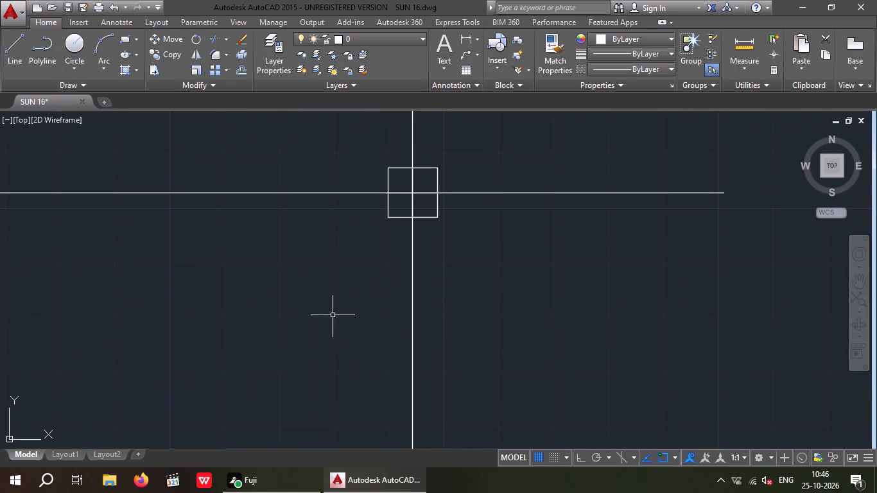
Delete the outline of the short wall extending from the left column on the second horizontal centre line.
scroll(318, 285, down, 3)
middle_drag(310, 302, 438, 207)
scroll(437, 209, down, 2)
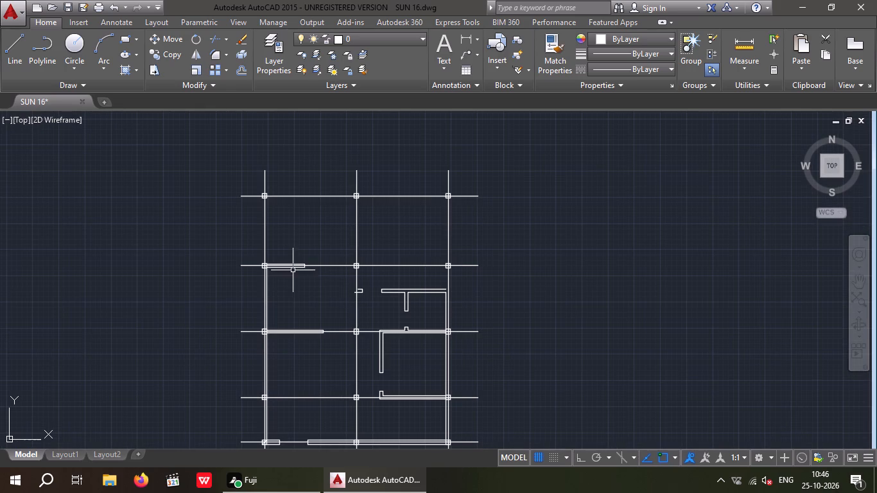
scroll(272, 264, up, 4)
scroll(325, 259, up, 3)
scroll(381, 249, down, 3)
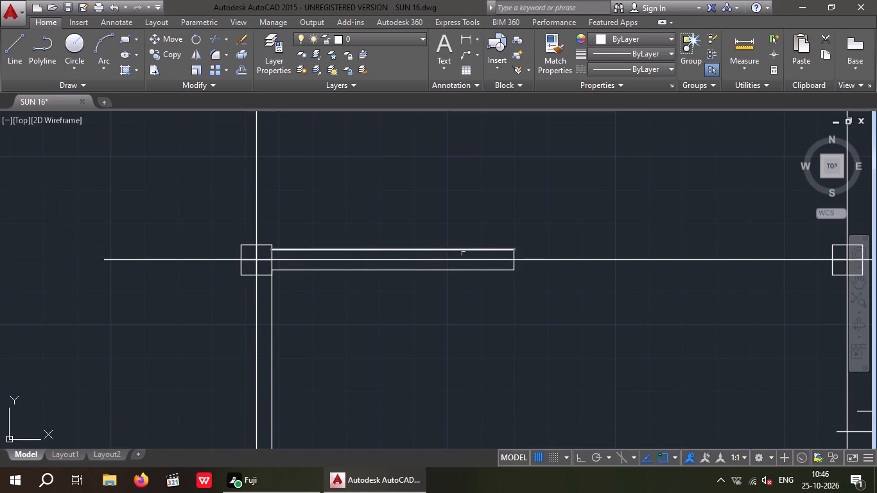
scroll(512, 250, up, 3)
drag(560, 202, 511, 262)
click(504, 267)
key(Delete)
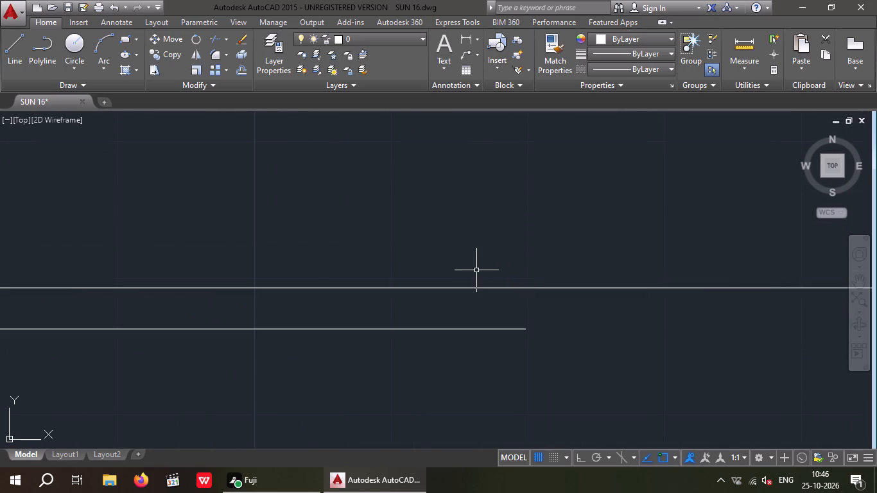
scroll(474, 270, down, 3)
scroll(286, 284, up, 3)
drag(301, 332, 257, 305)
click(241, 270)
key(Delete)
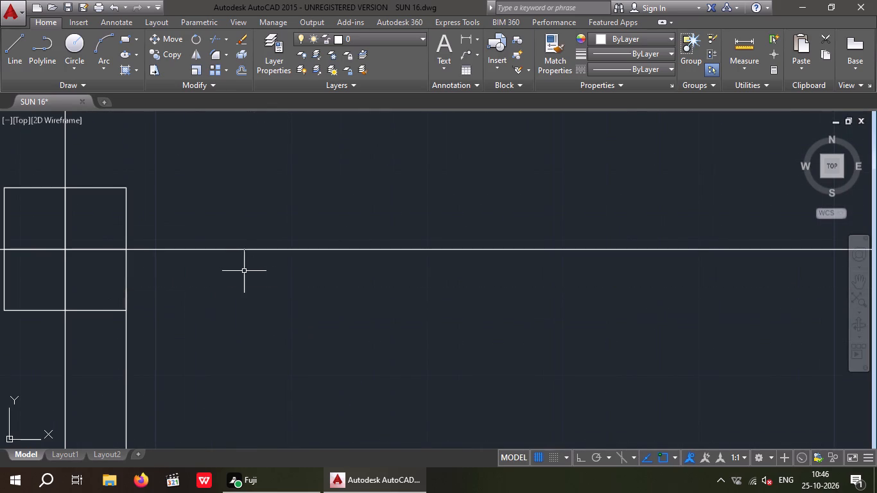
Delete the left outer wall's inner line between the second and third horizontal centre lines.
scroll(252, 281, down, 2)
middle_click(352, 253)
middle_drag(289, 336, 367, 270)
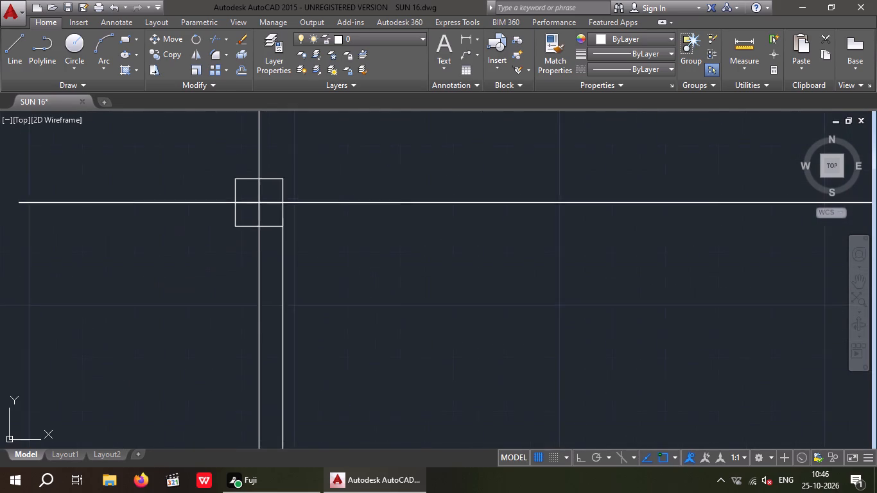
scroll(360, 268, down, 2)
scroll(340, 283, up, 2)
drag(344, 266, 293, 300)
click(290, 308)
key(Delete)
Delete the short wall stub crossing the middle vertical centre line below the second horizontal centre line.
scroll(327, 261, down, 3)
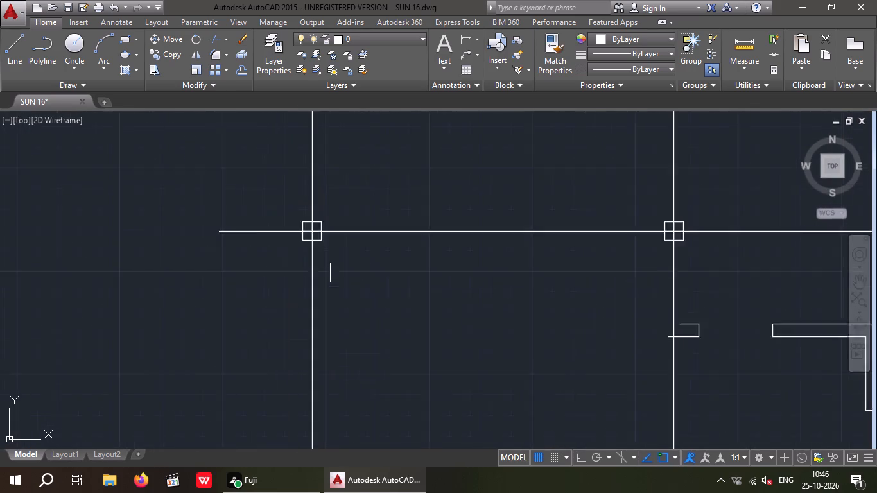
scroll(332, 261, down, 1)
middle_drag(401, 303, 363, 264)
scroll(442, 256, up, 4)
drag(452, 274, 439, 257)
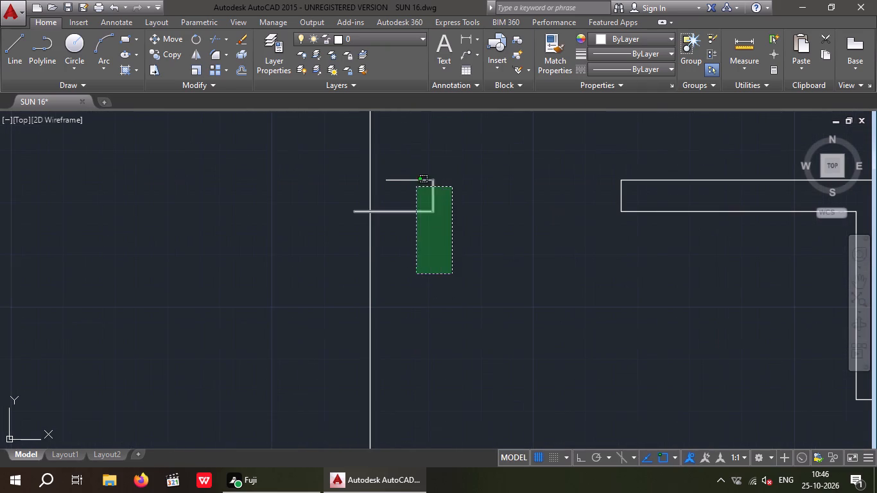
click(411, 167)
key(Delete)
Delete the T-shaped partition walls between the second and third horizontal centre lines in the right bay.
scroll(422, 207, down, 4)
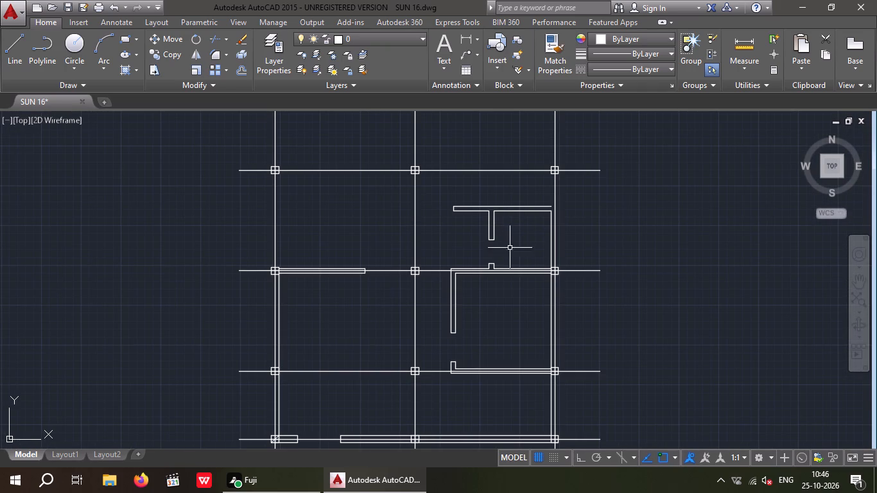
drag(515, 251, 494, 248)
click(444, 196)
key(Delete)
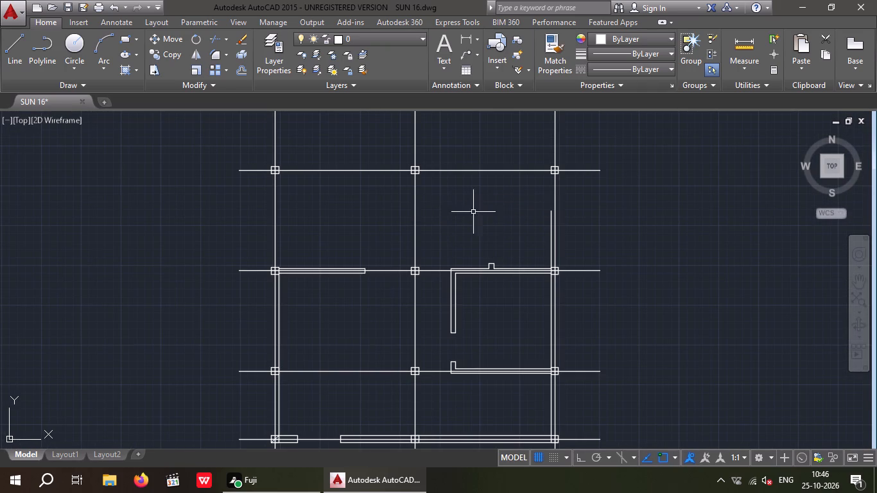
Delete the right outer wall's inner line between the second and third horizontal centre lines.
scroll(543, 252, up, 4)
drag(598, 254, 547, 296)
click(545, 296)
key(Delete)
Delete the upper face lines and the small door-jamb notch of the right-bay wall on the third horizontal centre line.
scroll(525, 250, down, 1)
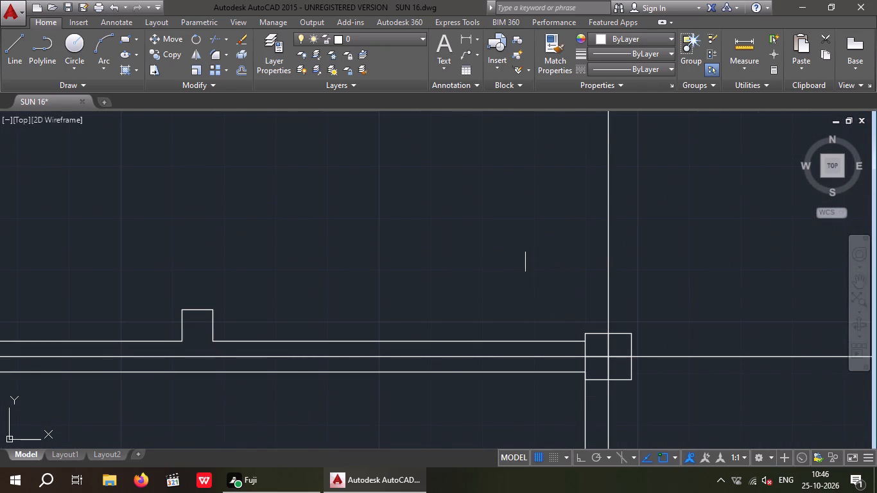
scroll(525, 250, down, 1)
scroll(540, 289, up, 4)
drag(548, 290, 519, 276)
click(513, 239)
key(Delete)
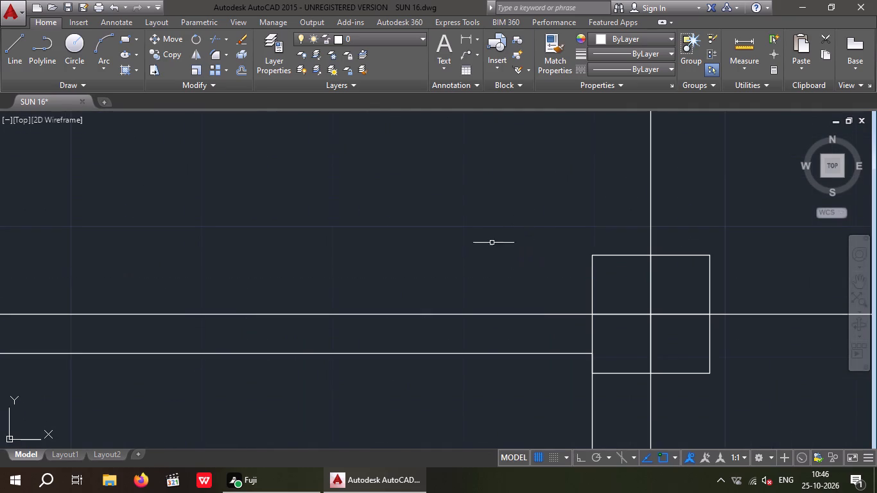
scroll(508, 243, down, 3)
middle_drag(526, 236, 614, 221)
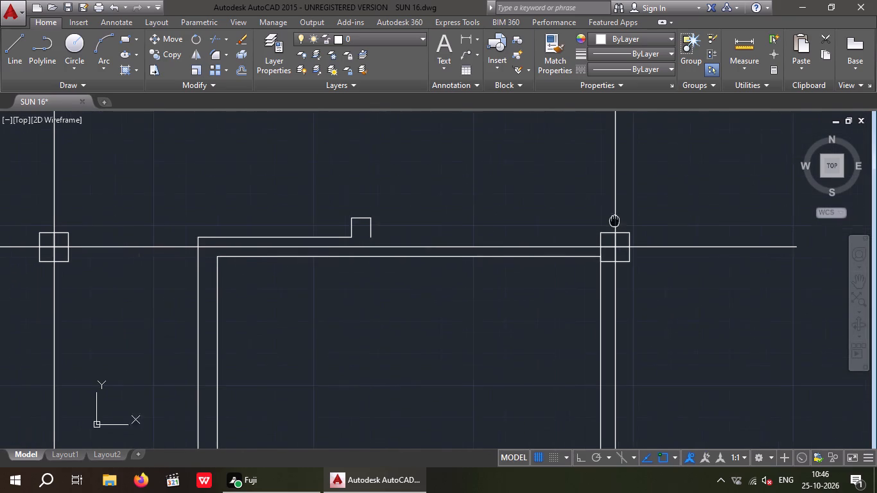
middle_drag(614, 221, 611, 221)
scroll(331, 229, up, 2)
drag(468, 186, 412, 215)
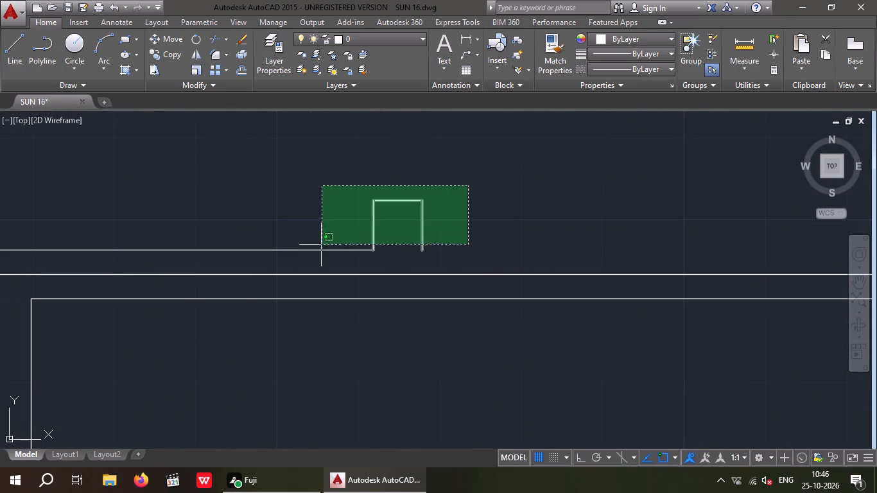
click(311, 255)
key(Delete)
Delete the two side lines of the partition below the third horizontal centre line and the adjoining wall's lower line.
middle_drag(261, 276, 417, 243)
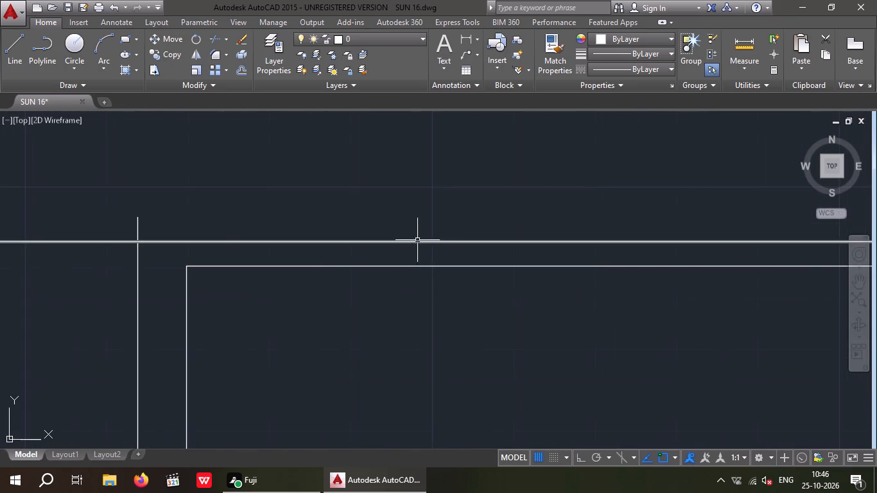
scroll(399, 248, down, 2)
scroll(310, 279, up, 2)
drag(345, 254, 205, 313)
drag(197, 318, 203, 319)
key(Delete)
drag(358, 264, 356, 268)
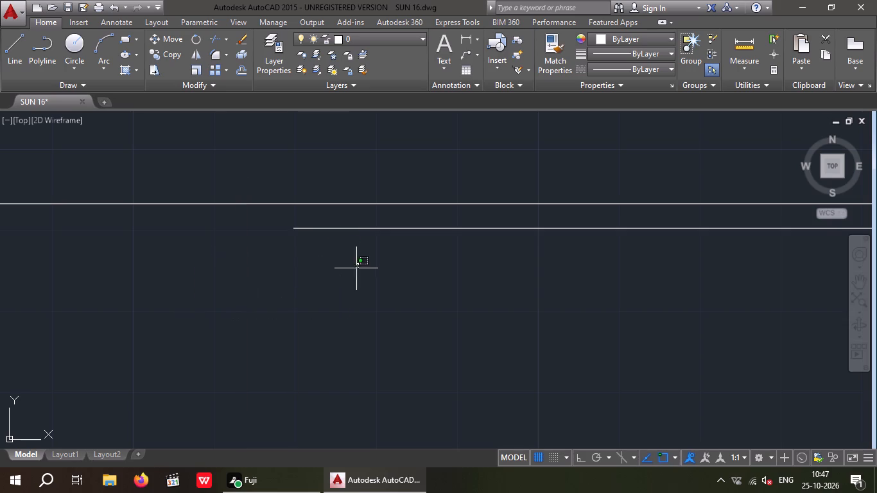
drag(356, 268, 336, 254)
click(327, 219)
key(Delete)
Delete the right outer wall's inner line between the third and fourth horizontal centre lines.
scroll(328, 255, down, 4)
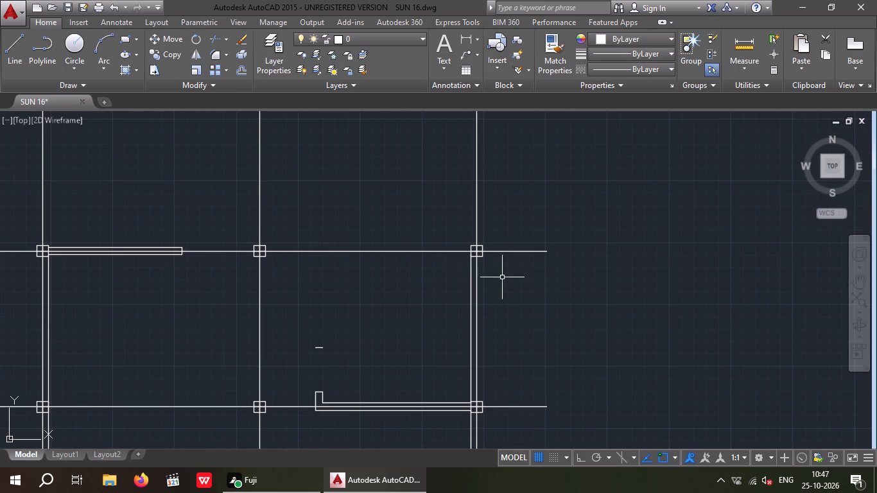
scroll(474, 277, up, 3)
drag(482, 255, 437, 315)
drag(437, 315, 437, 321)
key(Delete)
scroll(412, 320, down, 4)
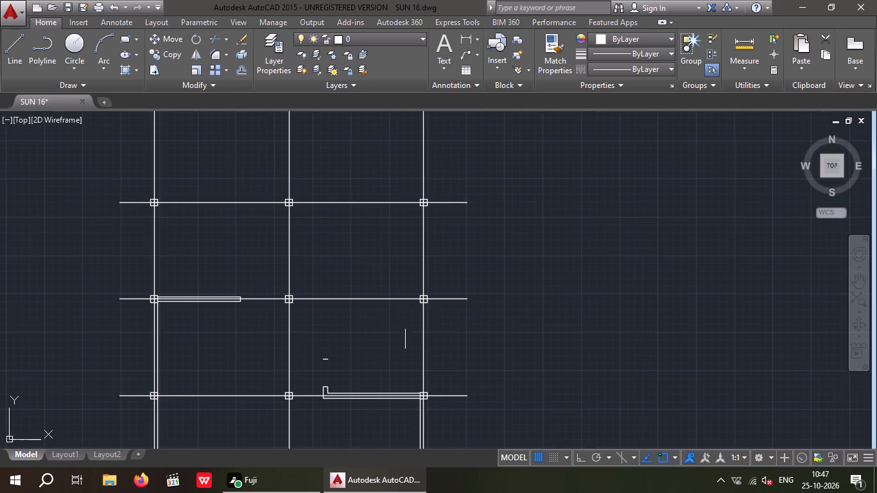
Delete the stray short line in the right bay between the third and fourth horizontal centre lines.
middle_drag(383, 340, 595, 336)
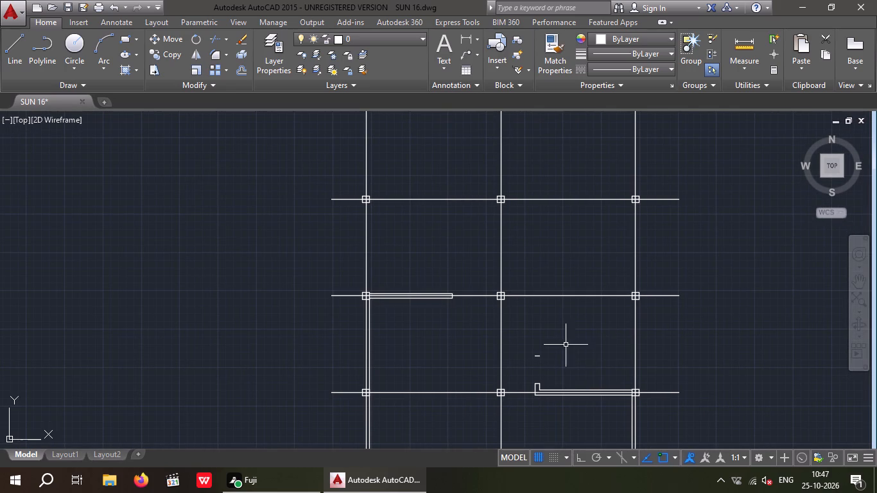
drag(568, 342, 535, 371)
click(529, 365)
key(Delete)
Delete the upper face, end and lower face lines of the left-bay wall on the third horizontal centre line.
scroll(440, 298, up, 4)
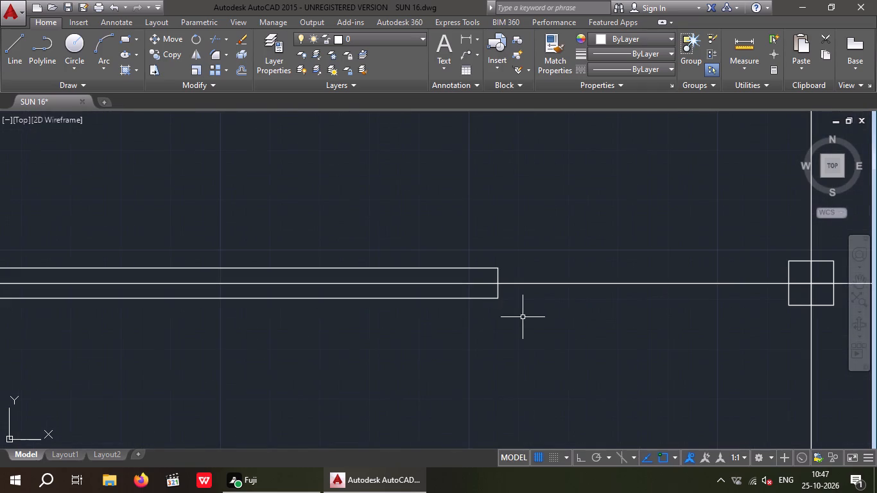
scroll(510, 273, up, 2)
drag(516, 220, 473, 264)
click(455, 272)
key(Delete)
scroll(494, 245, down, 4)
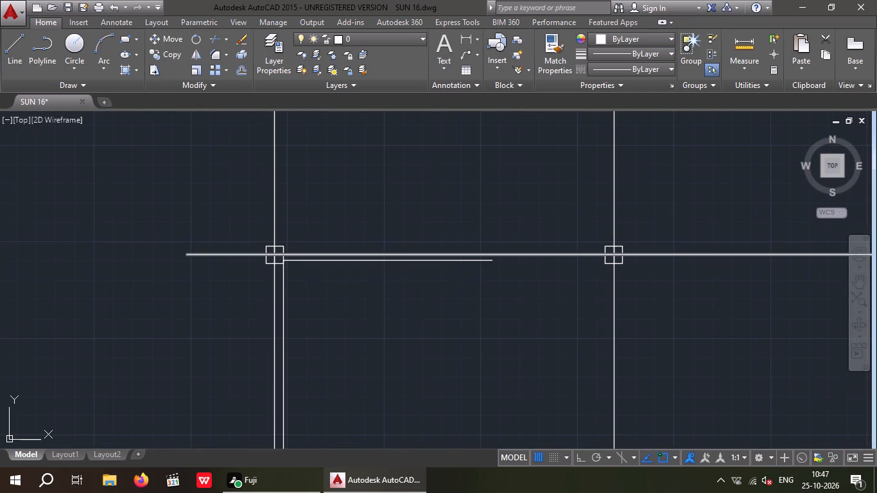
scroll(277, 263, up, 3)
scroll(353, 282, up, 1)
drag(379, 302, 363, 298)
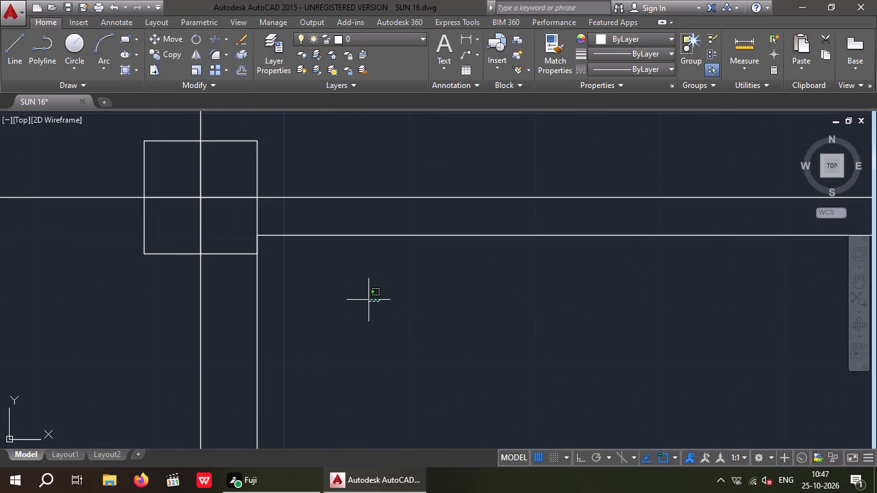
drag(363, 298, 352, 293)
click(311, 221)
key(Delete)
Delete the left outer wall's inner line below the third horizontal centre line.
drag(318, 292, 259, 356)
click(248, 364)
key(Delete)
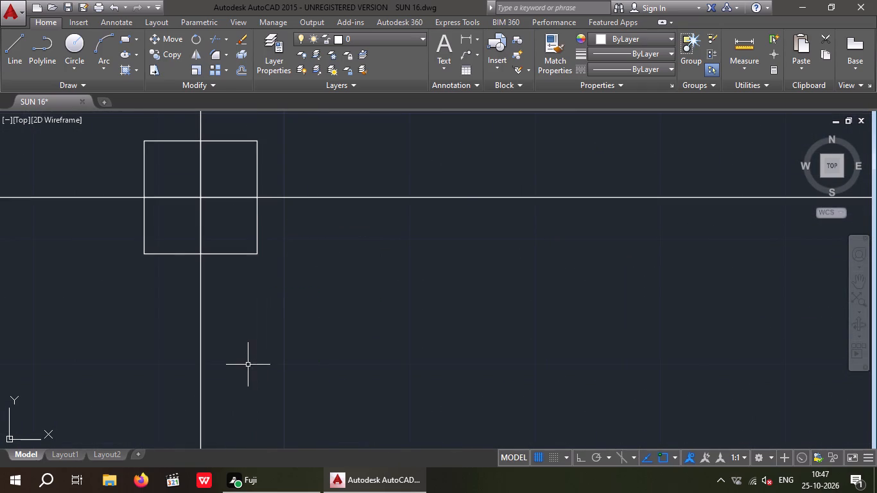
Delete the door-jamb notch and upper face line of the right-bay wall on the fourth horizontal centre line.
scroll(276, 344, down, 4)
scroll(334, 362, down, 1)
middle_drag(338, 349, 353, 324)
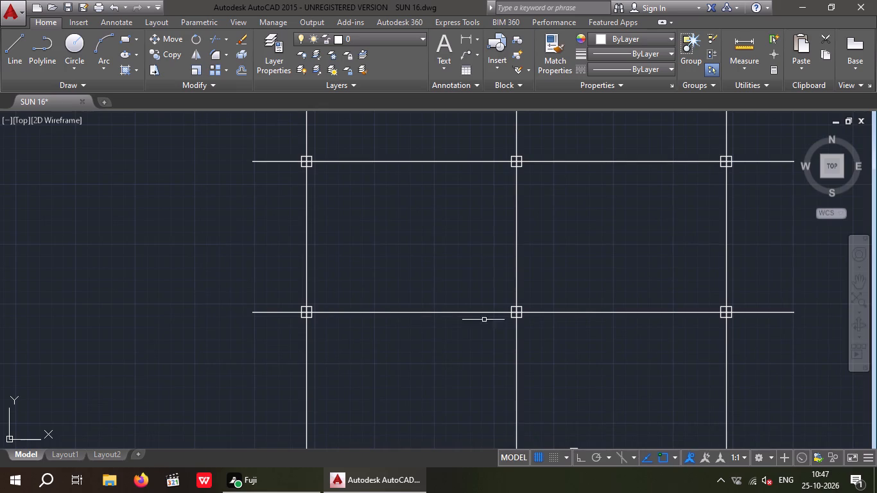
scroll(490, 320, down, 3)
scroll(530, 360, up, 2)
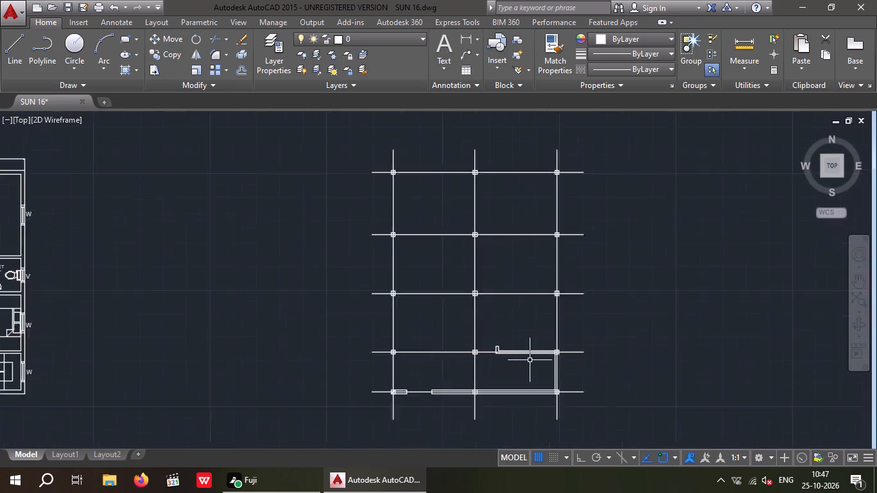
scroll(530, 360, up, 2)
scroll(386, 324, up, 3)
drag(456, 221, 456, 223)
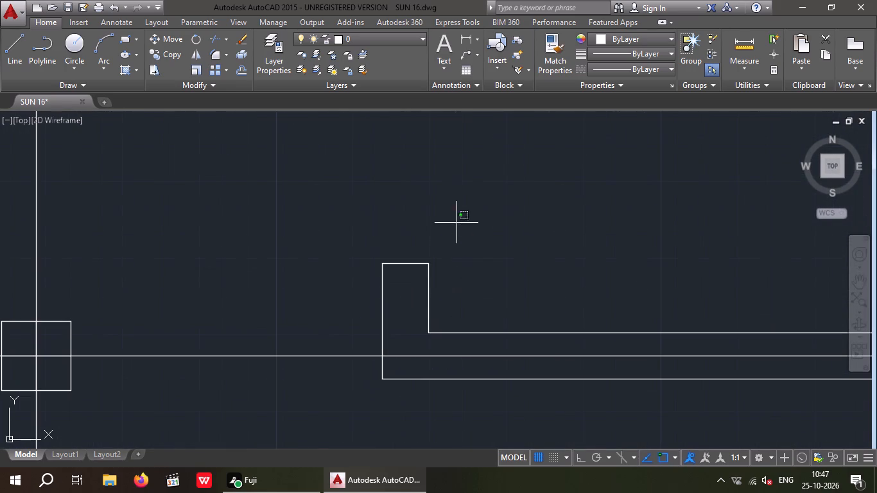
drag(456, 223, 415, 318)
key(Delete)
drag(478, 224, 395, 295)
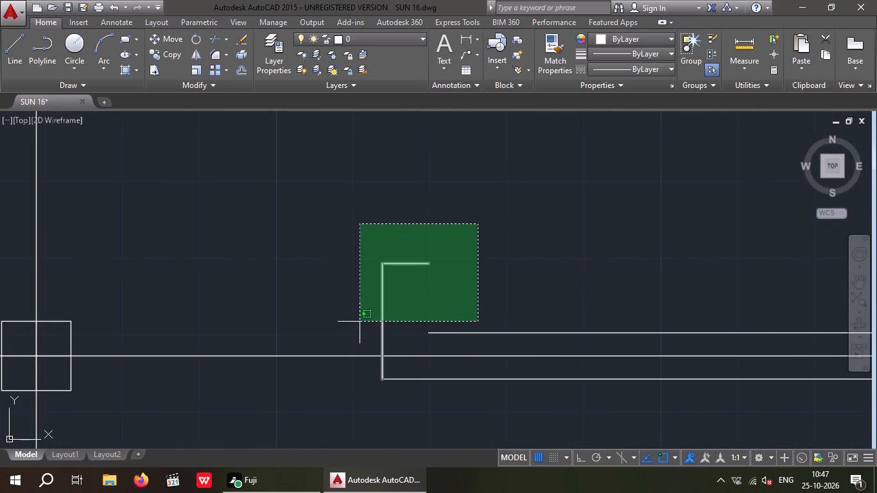
click(347, 345)
key(Delete)
Delete the lower face line of the right-bay wall on the fourth horizontal centre line.
scroll(363, 332, down, 3)
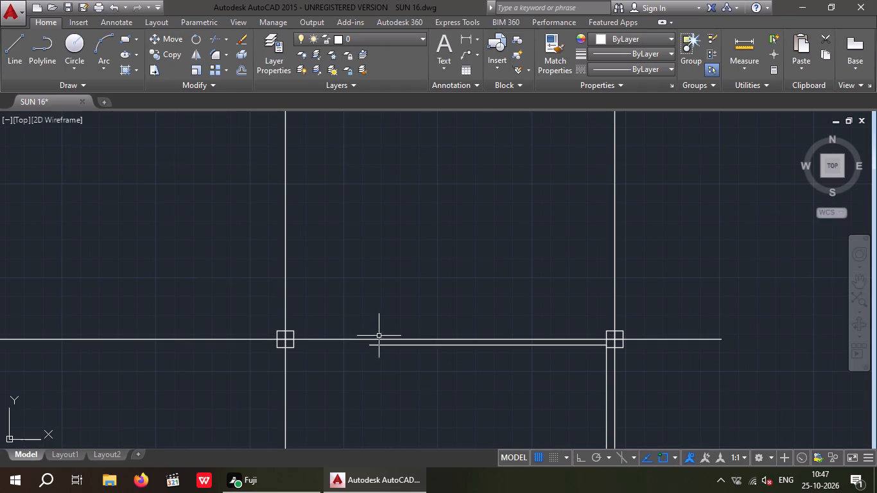
scroll(479, 374, up, 3)
drag(496, 372, 452, 347)
click(421, 253)
key(Delete)
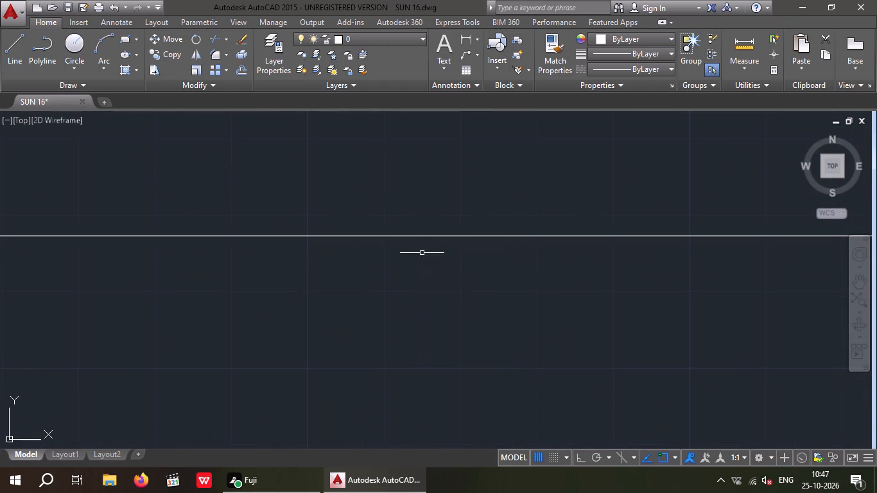
Delete the right outer wall's inner line between the fourth and fifth horizontal centre lines.
scroll(426, 264, down, 4)
scroll(517, 282, up, 3)
drag(513, 282, 484, 316)
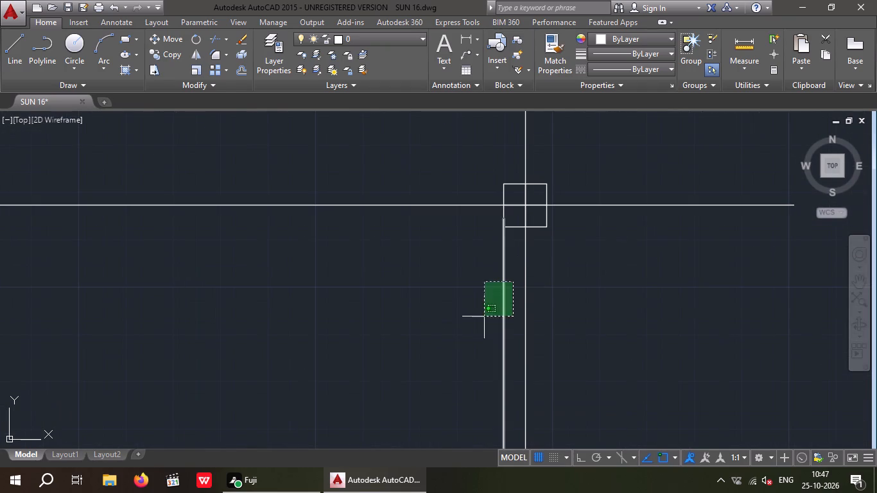
drag(484, 316, 478, 322)
click(473, 324)
key(Delete)
Delete the diagonal line across the bottom-left column square.
scroll(464, 324, down, 4)
middle_drag(453, 338, 516, 315)
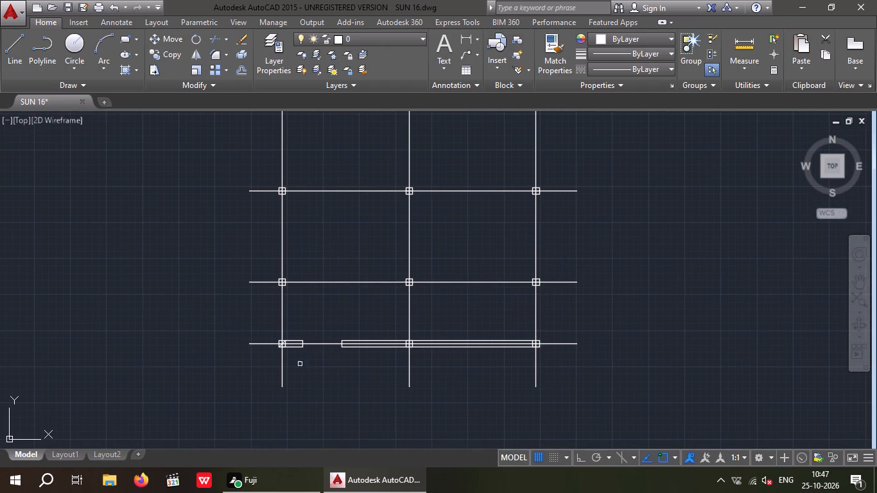
scroll(291, 340, up, 4)
scroll(242, 356, up, 3)
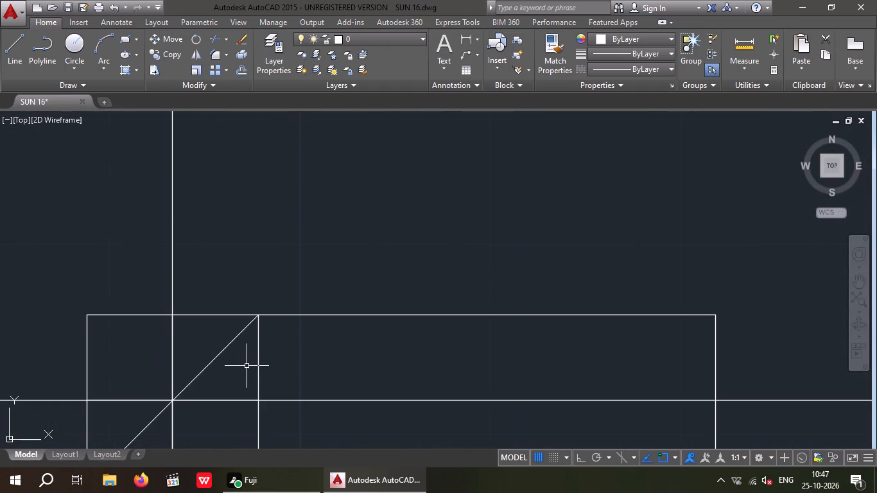
drag(247, 366, 216, 351)
click(191, 325)
key(Delete)
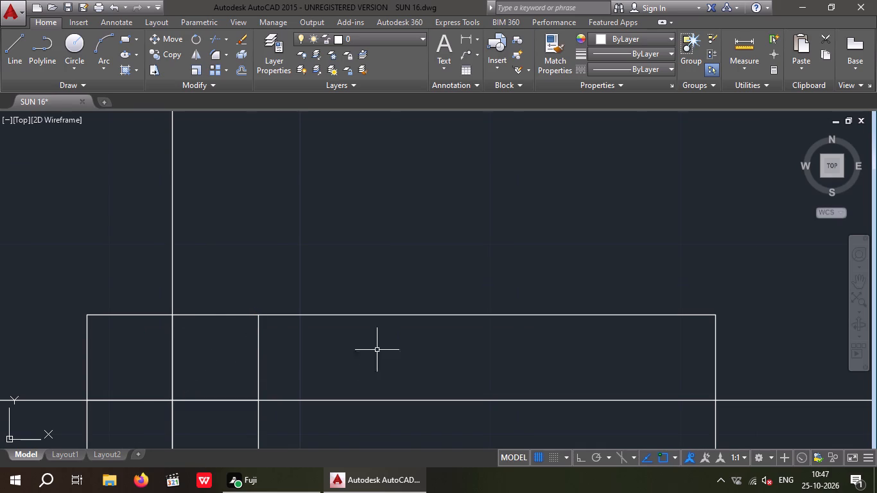
Delete the outline of the short wall stub beside the bottom-left column square.
scroll(384, 334, down, 4)
scroll(444, 330, up, 2)
drag(446, 293, 397, 339)
click(391, 345)
key(Delete)
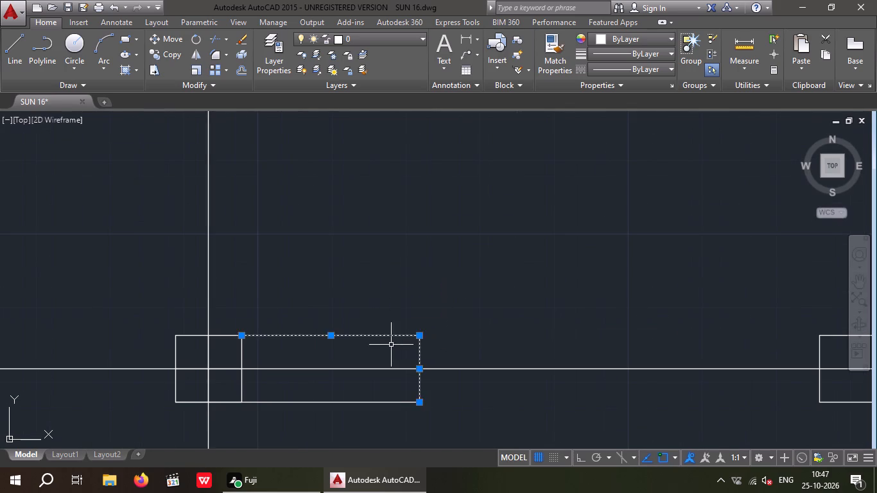
drag(372, 417, 350, 401)
click(343, 390)
key(Delete)
Delete the end, upper and lower lines of the long wall on the bottom horizontal centre line.
scroll(343, 390, down, 2)
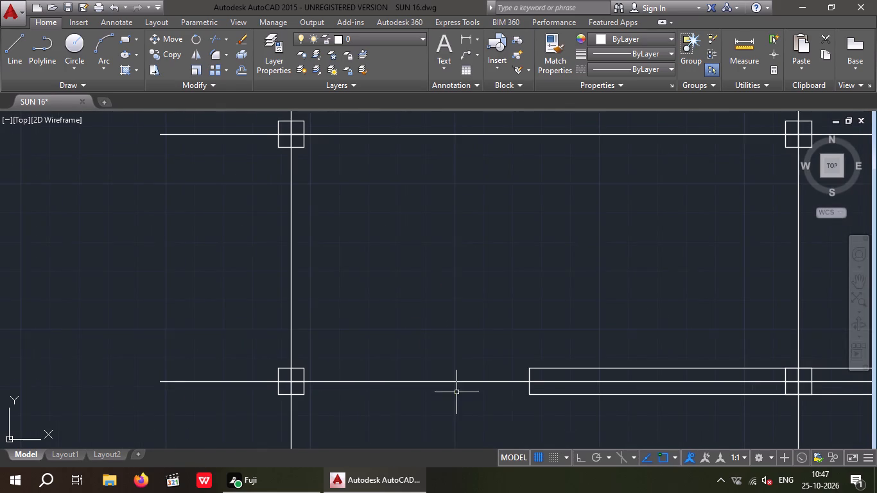
middle_drag(379, 392, 251, 363)
scroll(412, 347, up, 3)
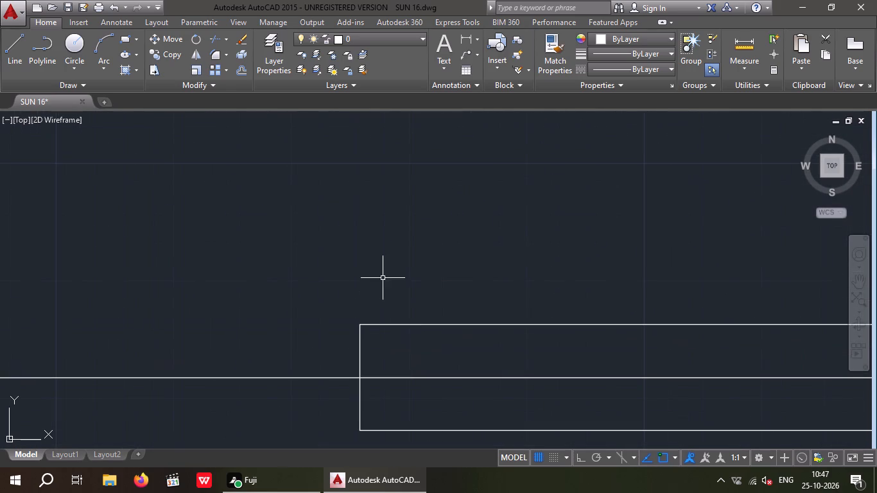
drag(383, 278, 345, 332)
click(333, 338)
key(Delete)
scroll(347, 324, down, 4)
scroll(484, 356, up, 1)
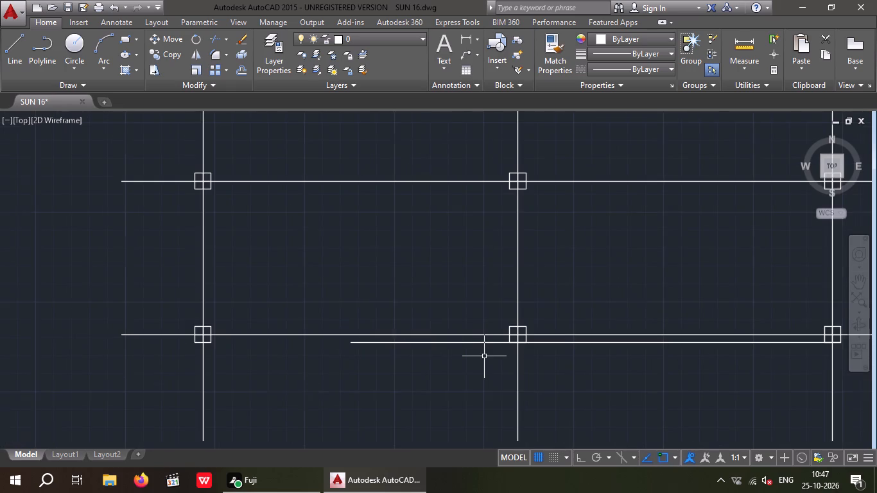
scroll(484, 356, up, 1)
drag(478, 359, 428, 334)
click(412, 313)
key(Delete)
scroll(413, 324, down, 4)
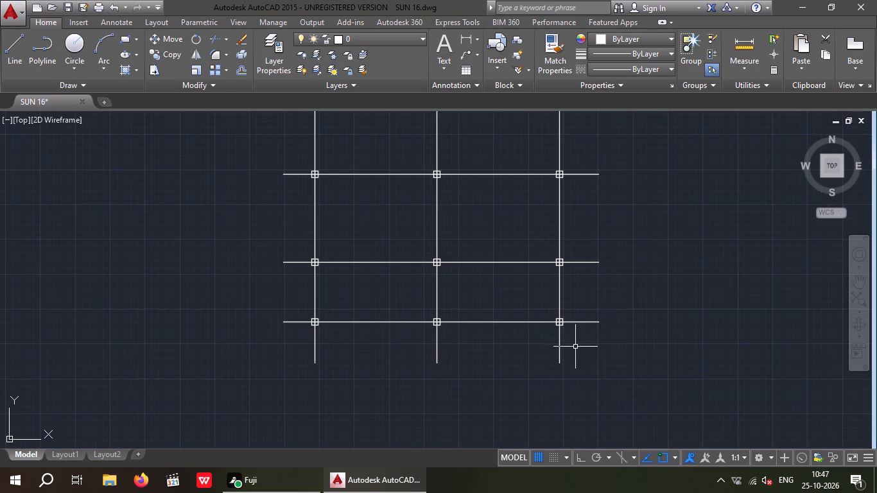
scroll(647, 372, down, 1)
middle_drag(645, 372, 585, 433)
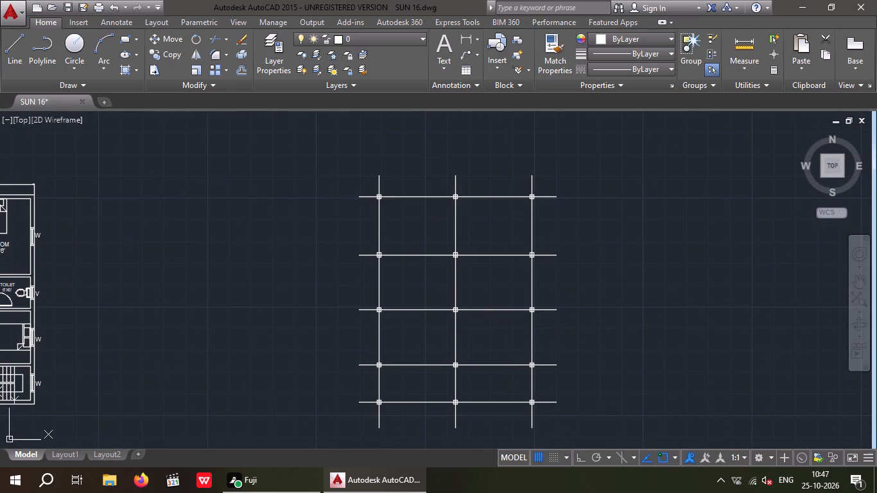
key(Escape)
key(Escape)
key(Escape)
Move the whole column grid with Ortho on, about 58' horizontally toward the house plan, placing it just beside the plan.
scroll(617, 256, down, 2)
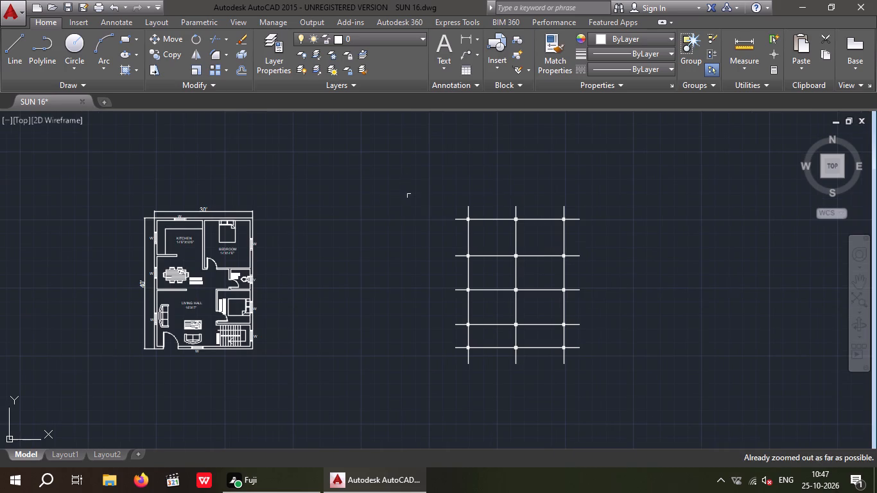
drag(410, 192, 430, 195)
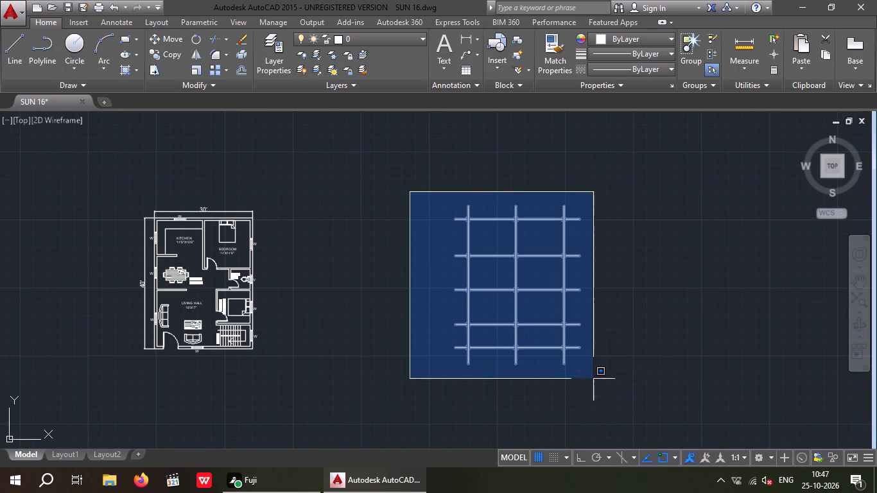
click(596, 379)
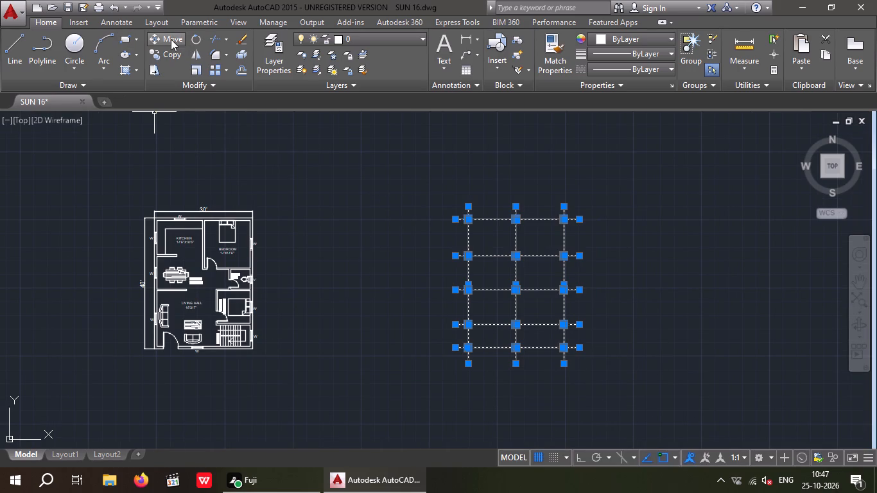
click(170, 39)
scroll(449, 218, up, 1)
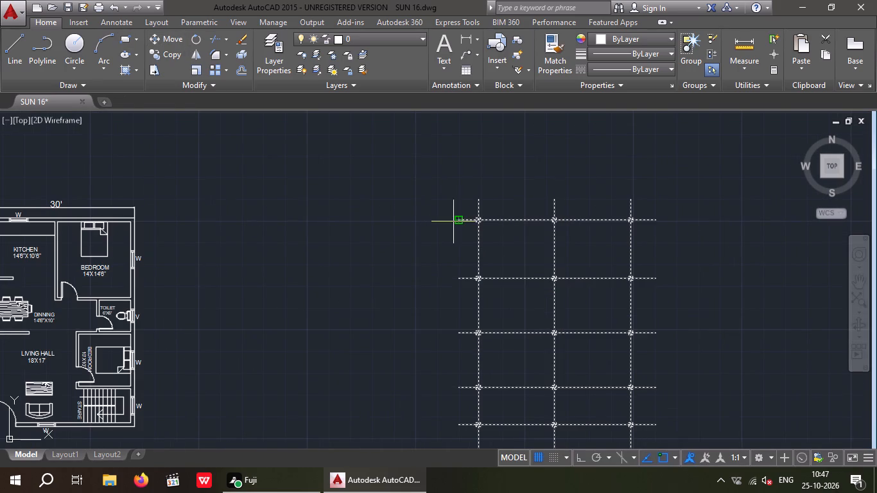
click(454, 220)
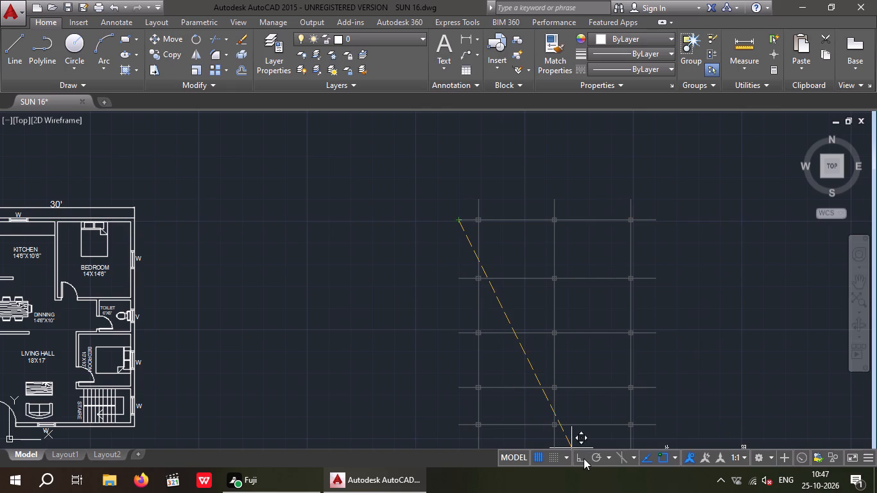
click(582, 460)
middle_drag(184, 222, 379, 234)
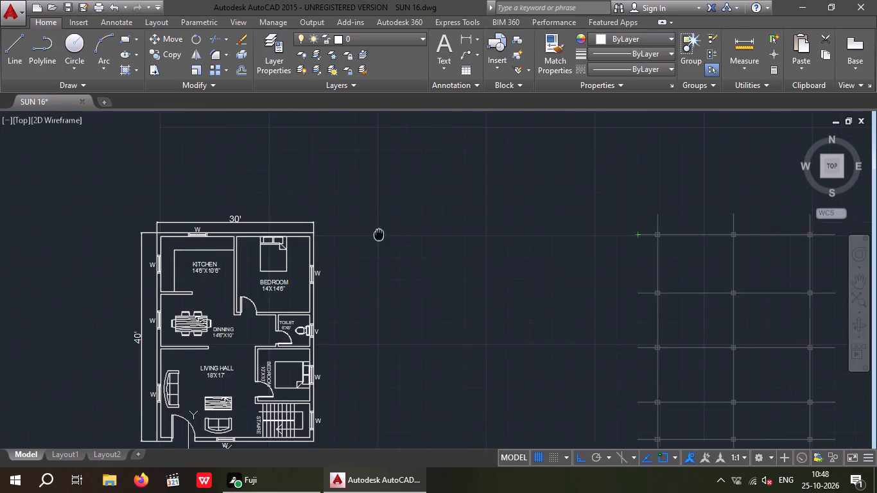
middle_drag(379, 234, 397, 232)
scroll(381, 236, up, 1)
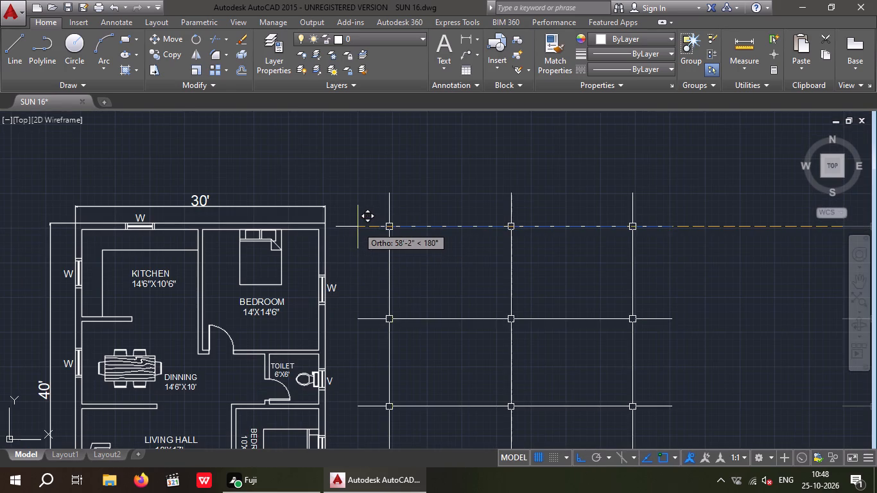
click(355, 227)
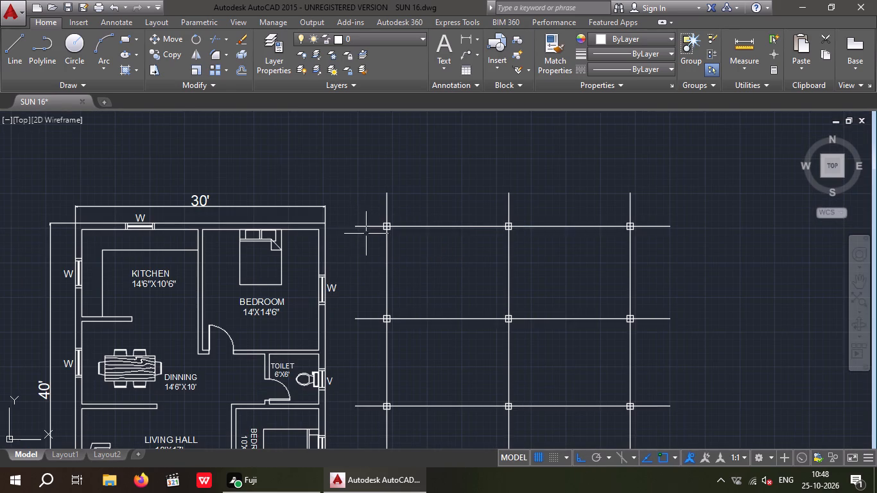
scroll(367, 233, down, 2)
key(Escape)
key(Escape)
Trim the lower and left centre-line segments inside the top-left column square.
scroll(370, 242, up, 1)
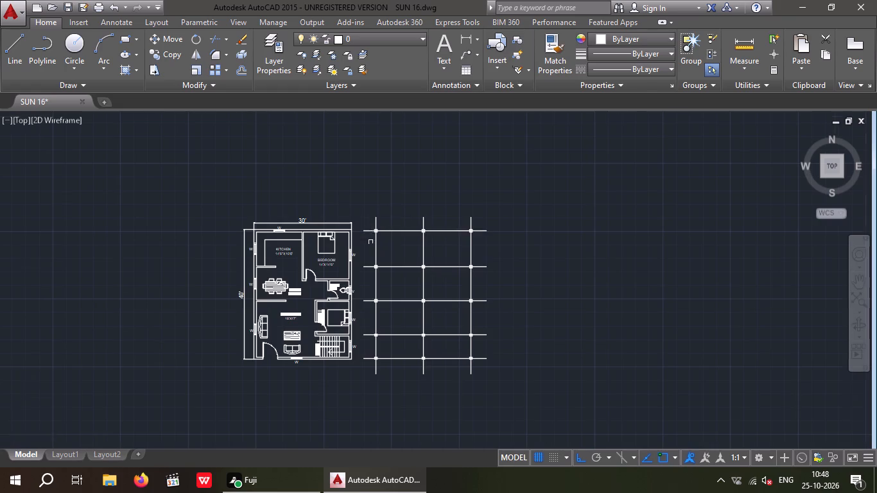
scroll(370, 242, up, 3)
middle_drag(411, 259, 404, 342)
key(t)
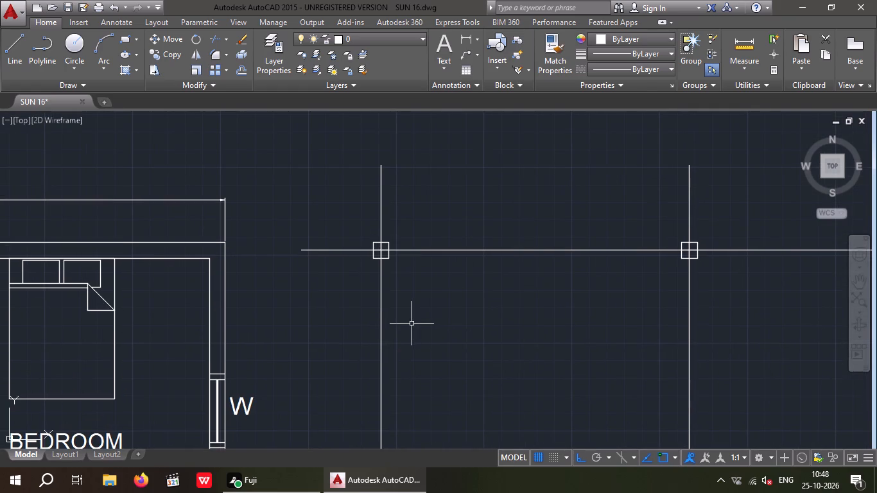
key(r)
key(space)
key(space)
scroll(382, 252, up, 4)
drag(385, 270, 373, 257)
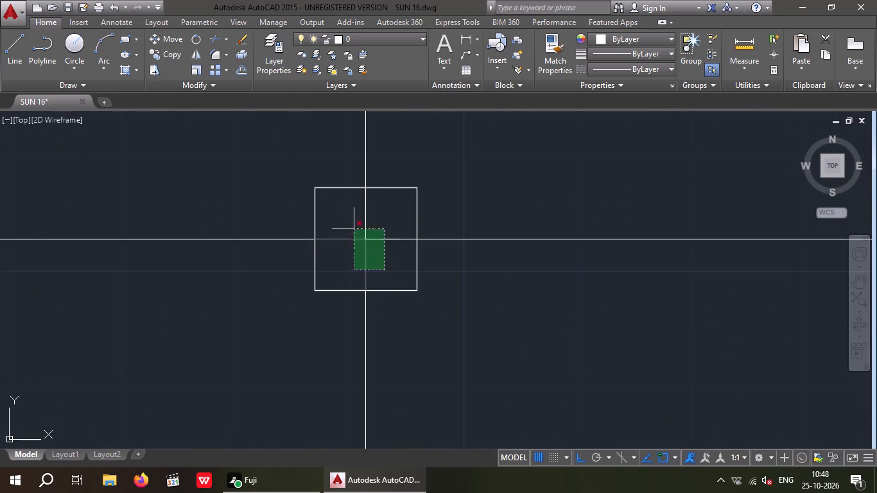
click(351, 226)
Trim the lower and left centre-line segments inside the middle and right column squares of the top row.
scroll(356, 224, down, 4)
middle_drag(620, 259, 451, 290)
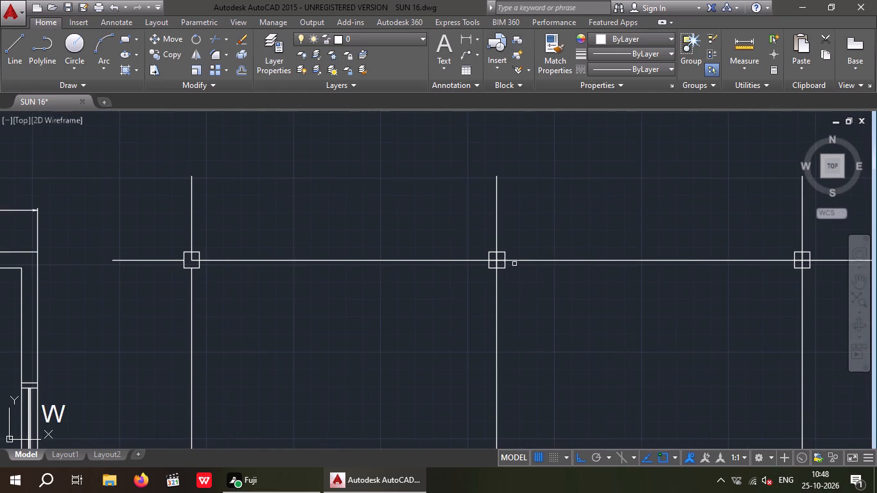
scroll(505, 262, up, 4)
drag(476, 268, 453, 263)
click(435, 236)
scroll(441, 234, down, 5)
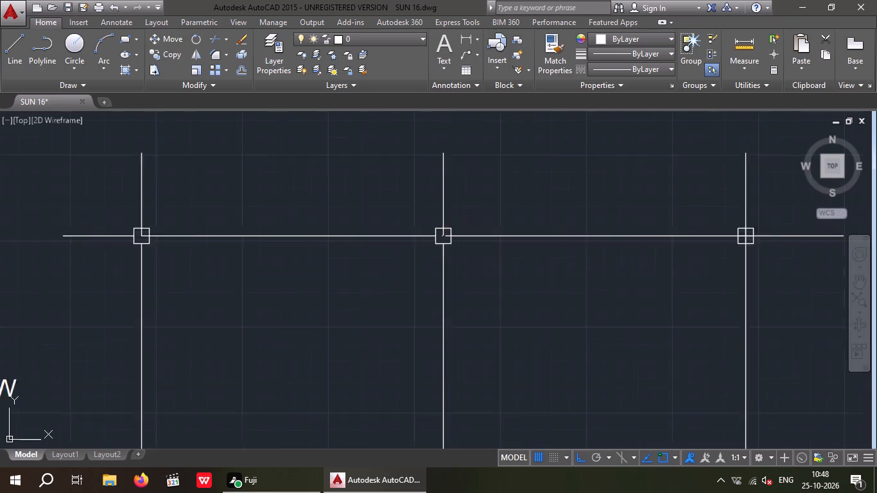
middle_drag(528, 287, 361, 348)
scroll(466, 299, up, 4)
drag(477, 311, 449, 300)
click(442, 282)
Trim the lower and left centre-line segments inside the left and middle column squares of the second row.
scroll(459, 279, down, 5)
middle_drag(396, 345, 557, 261)
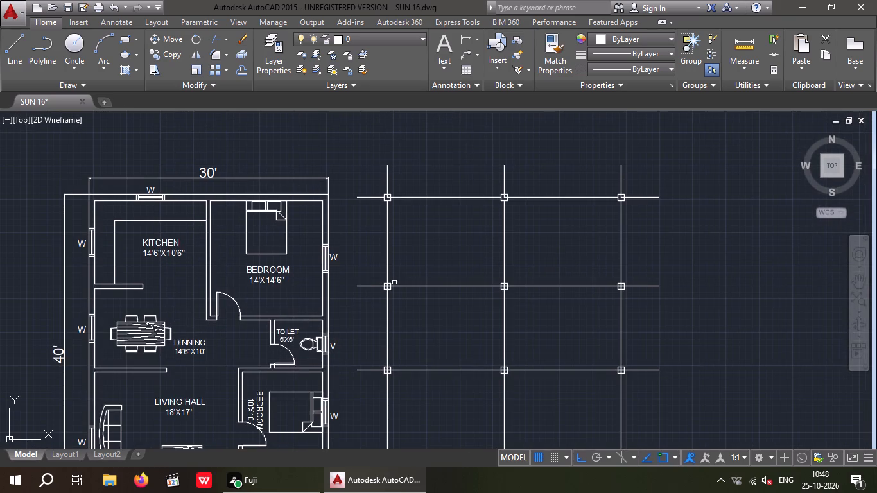
scroll(386, 293, up, 7)
drag(378, 290, 299, 231)
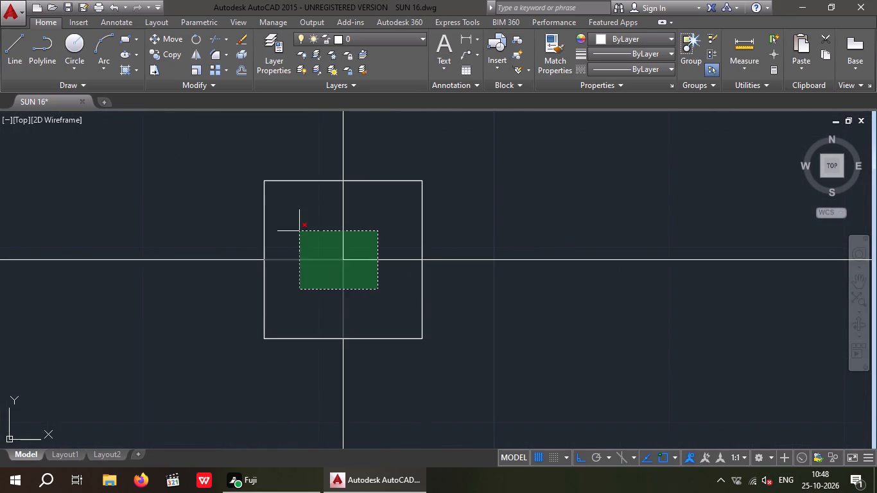
click(300, 232)
scroll(308, 236, down, 5)
middle_drag(503, 306, 345, 339)
scroll(449, 277, up, 2)
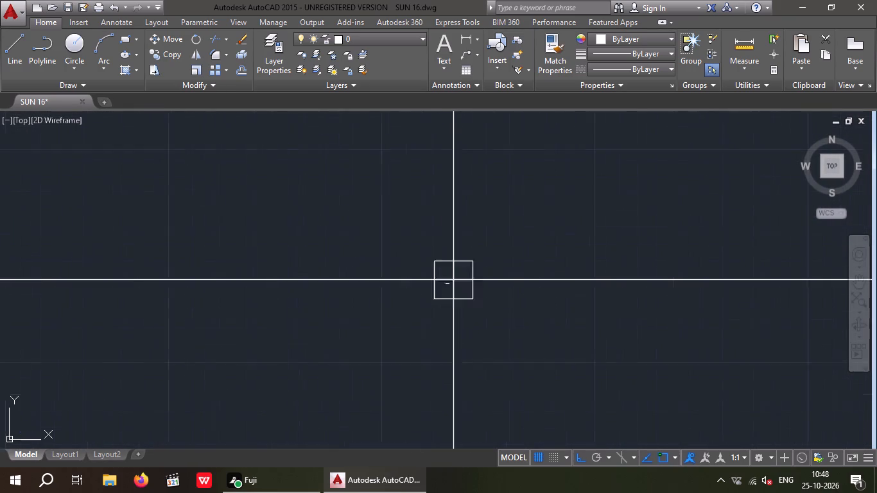
scroll(447, 282, up, 2)
drag(473, 288, 453, 294)
click(444, 254)
Trim the lower and left centre-line segments inside the right column square of the second row.
scroll(444, 258, down, 5)
middle_drag(548, 334, 376, 396)
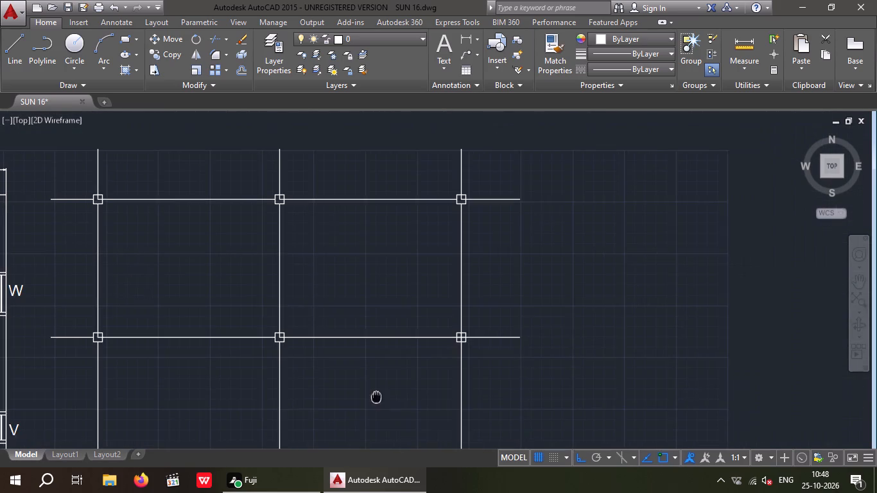
scroll(467, 341, up, 5)
scroll(405, 338, up, 1)
drag(437, 361, 412, 338)
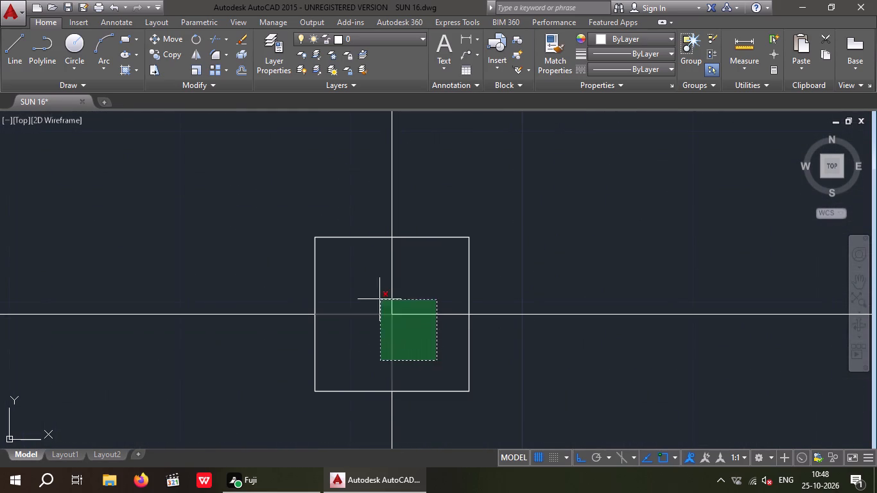
click(357, 293)
Trim the lower and left centre-line segments inside the left and middle column squares of the third row.
scroll(407, 284, down, 6)
middle_drag(378, 363, 510, 266)
scroll(510, 266, down, 2)
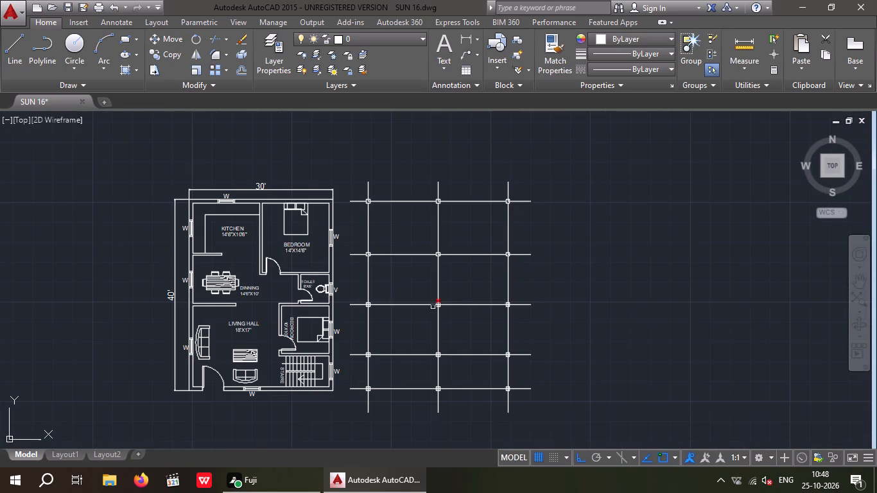
scroll(363, 310, up, 5)
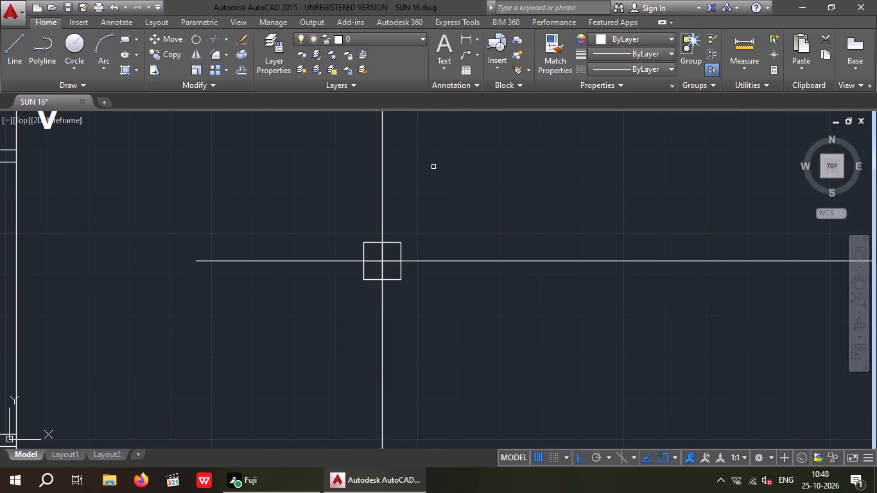
scroll(367, 258, up, 3)
drag(449, 290, 411, 273)
click(386, 226)
scroll(398, 214, down, 2)
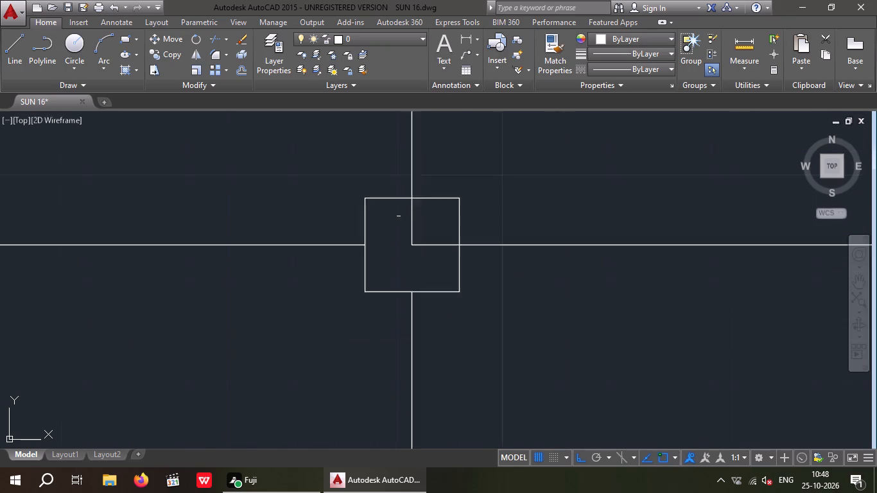
scroll(398, 214, down, 4)
scroll(585, 220, up, 5)
scroll(471, 218, up, 3)
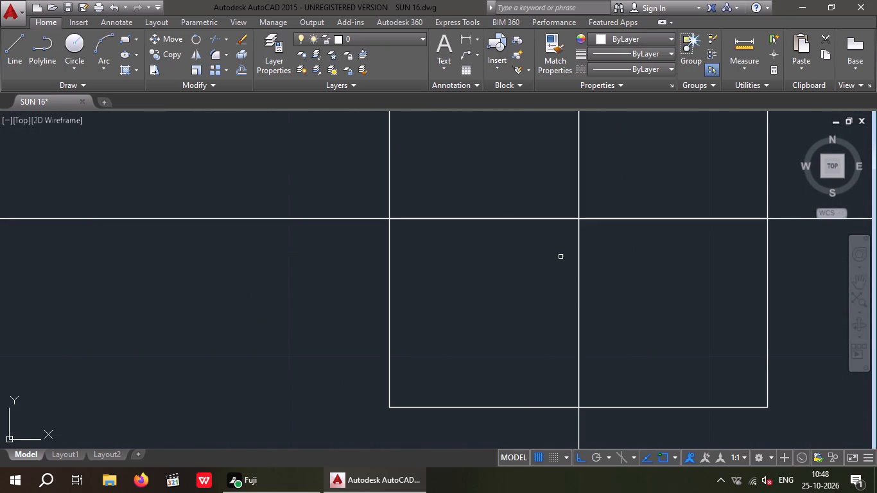
drag(612, 292, 569, 277)
click(506, 164)
Trim the lower and left centre-line segments inside the right column square of the third row.
scroll(507, 168, down, 5)
scroll(621, 221, down, 1)
middle_drag(620, 221, 332, 267)
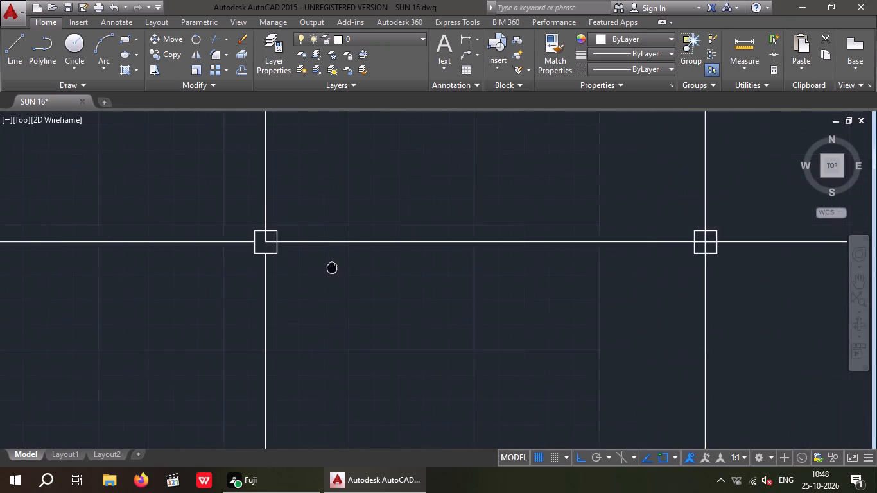
scroll(349, 253, down, 2)
scroll(491, 254, up, 5)
drag(523, 204, 476, 180)
drag(458, 135, 464, 153)
Trim the lower and left centre-line segments inside the left and middle column squares of the fourth row.
scroll(485, 164, down, 6)
scroll(272, 250, up, 5)
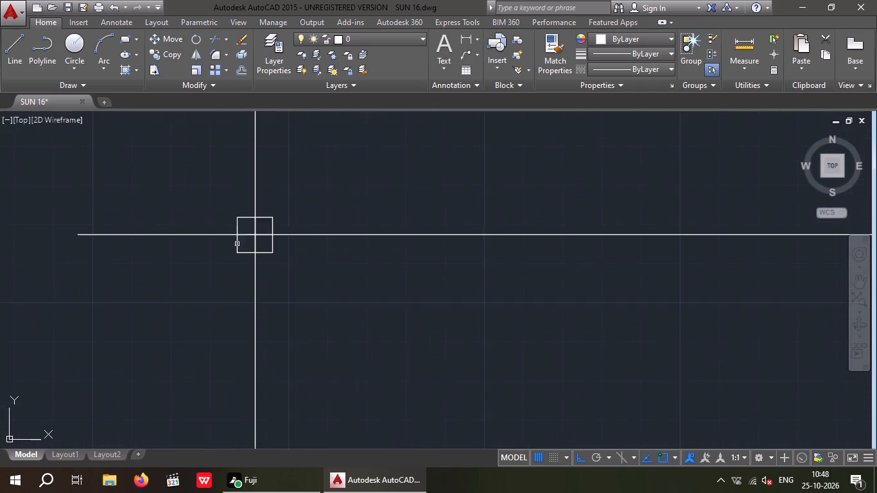
scroll(228, 230, up, 3)
drag(358, 272, 304, 263)
click(297, 229)
scroll(315, 222, down, 5)
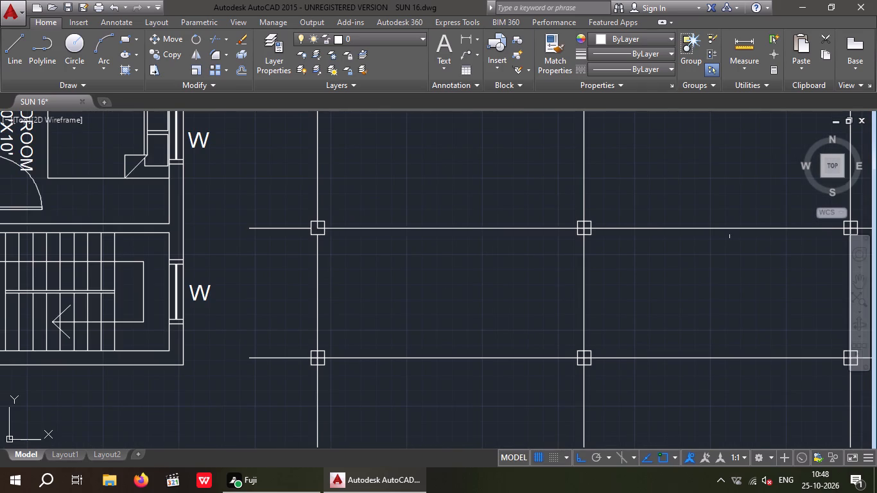
scroll(589, 230, up, 4)
scroll(522, 222, up, 2)
drag(629, 248, 581, 234)
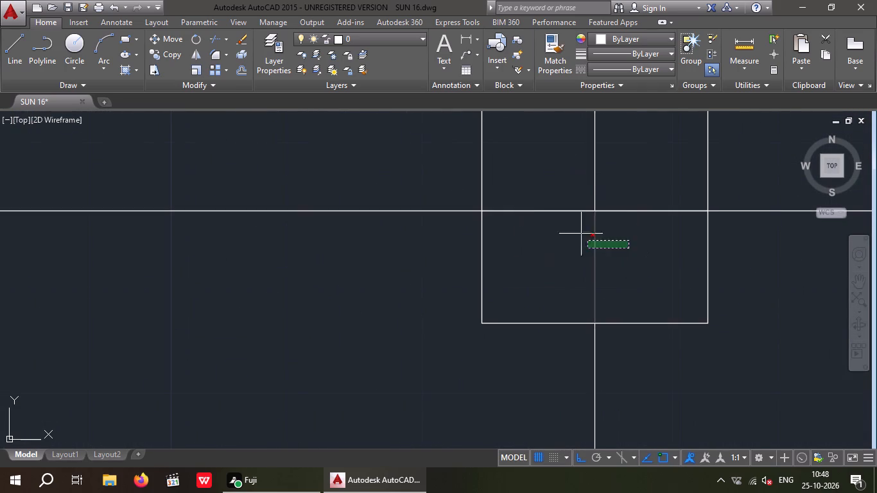
drag(581, 234, 585, 238)
click(566, 175)
Trim the lower and left centre-line segments inside the right column square of the fourth row.
scroll(566, 179, down, 5)
middle_drag(654, 240, 296, 280)
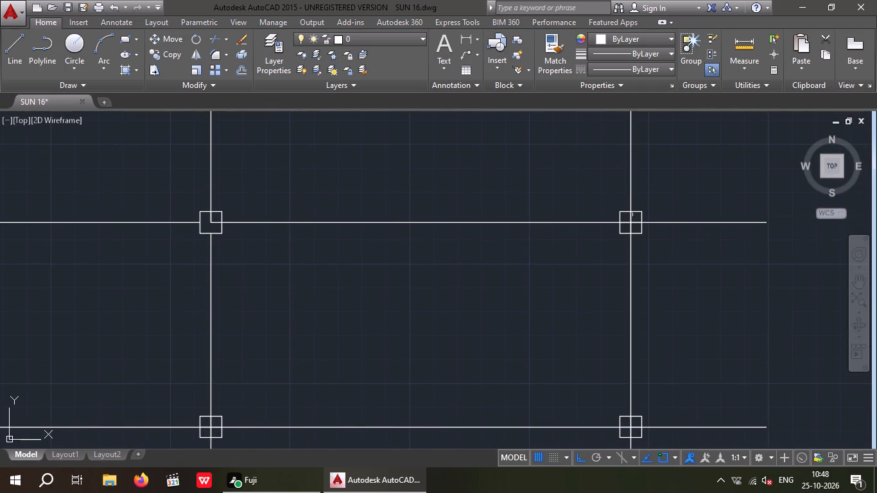
scroll(631, 224, up, 4)
drag(643, 238, 599, 232)
click(590, 187)
Trim the lower and left centre-line segments inside the left and middle column squares of the bottom row.
scroll(600, 179, down, 5)
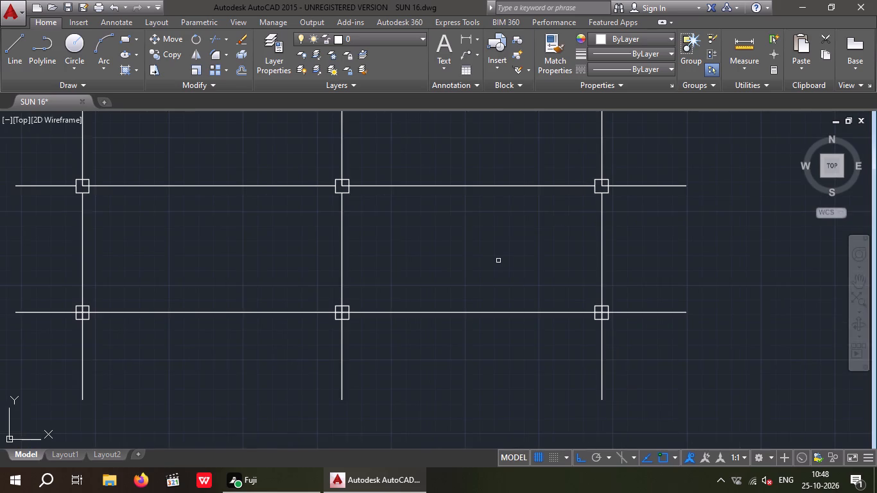
middle_drag(498, 261, 690, 183)
scroll(276, 236, up, 5)
drag(275, 247, 226, 234)
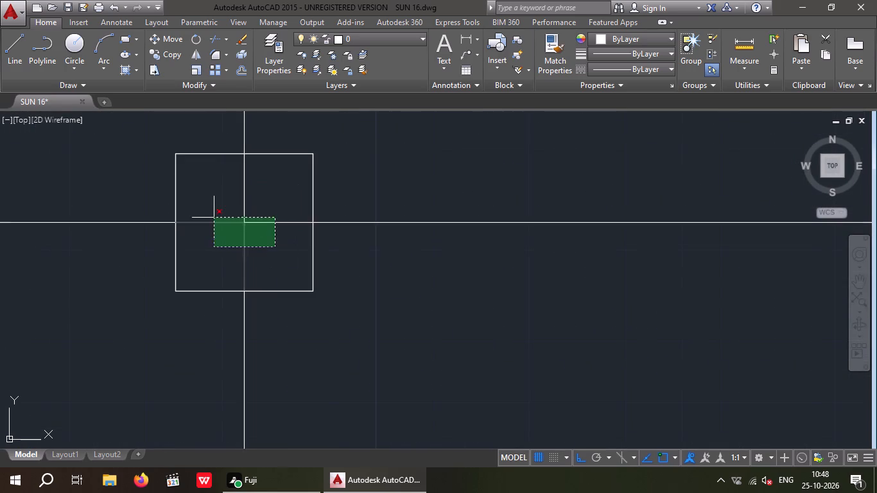
click(213, 213)
scroll(234, 184, down, 5)
scroll(497, 191, up, 4)
drag(485, 193, 480, 198)
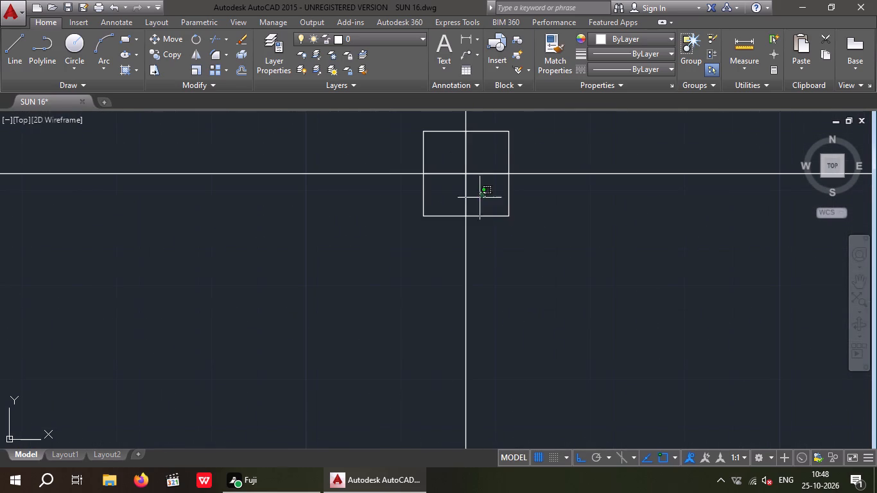
drag(480, 198, 463, 192)
click(448, 163)
Trim the lower and left centre-line segments inside the bottom-right column square and end the Trim command.
scroll(455, 157, down, 5)
middle_drag(503, 248, 413, 302)
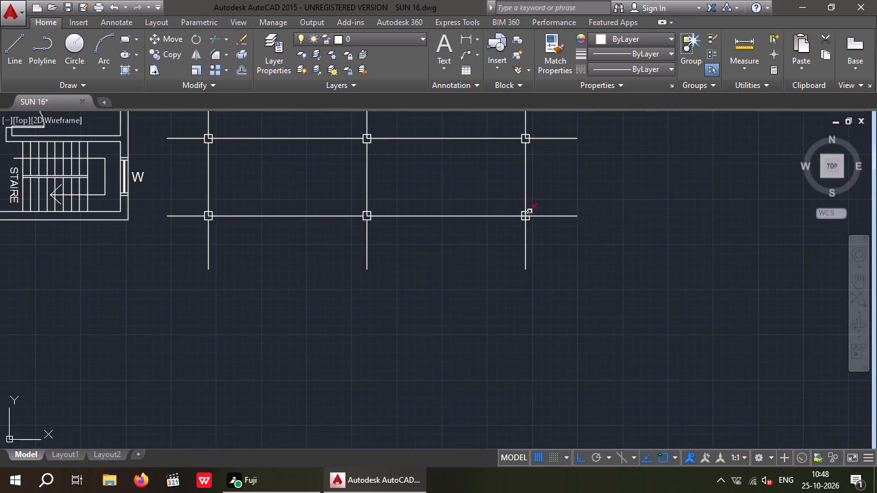
scroll(523, 218, up, 5)
drag(548, 208, 526, 202)
click(514, 173)
scroll(509, 201, down, 4)
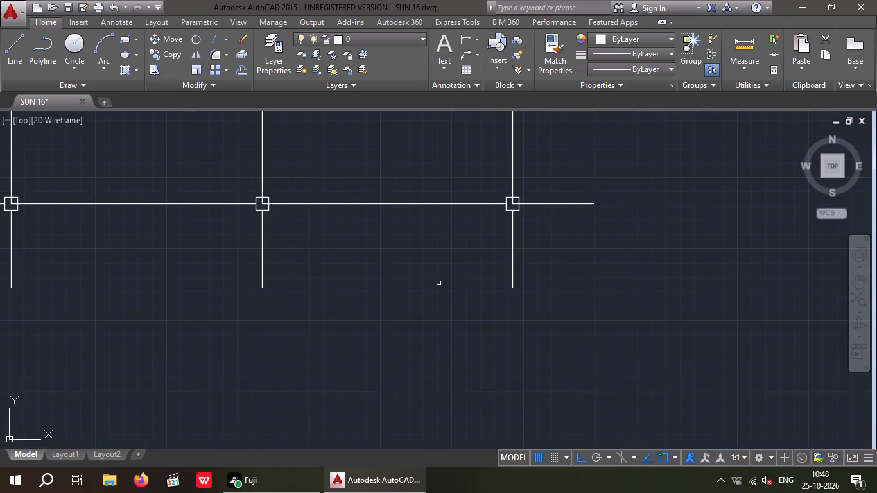
key(Escape)
key(Escape)
key(Escape)
key(Escape)
Delete the leftover upper and right centre-line segments inside the right and middle column squares of the bottom row.
scroll(518, 196, up, 5)
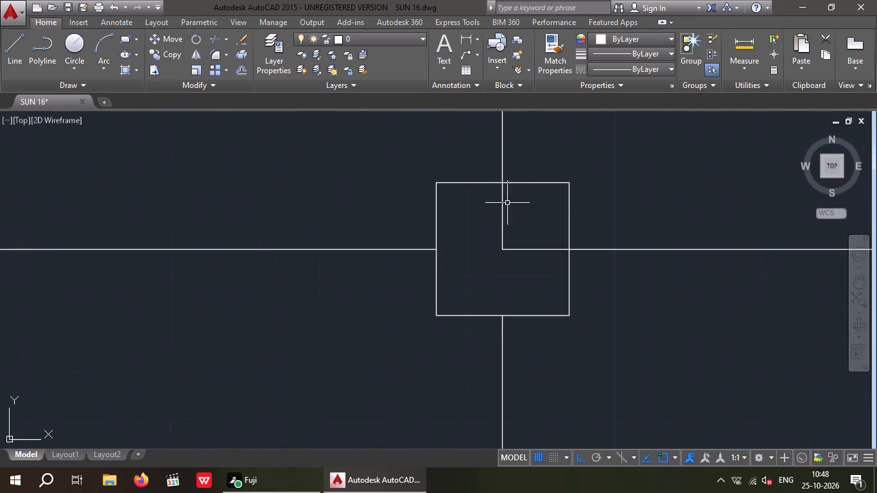
drag(518, 264, 501, 250)
click(492, 221)
key(Delete)
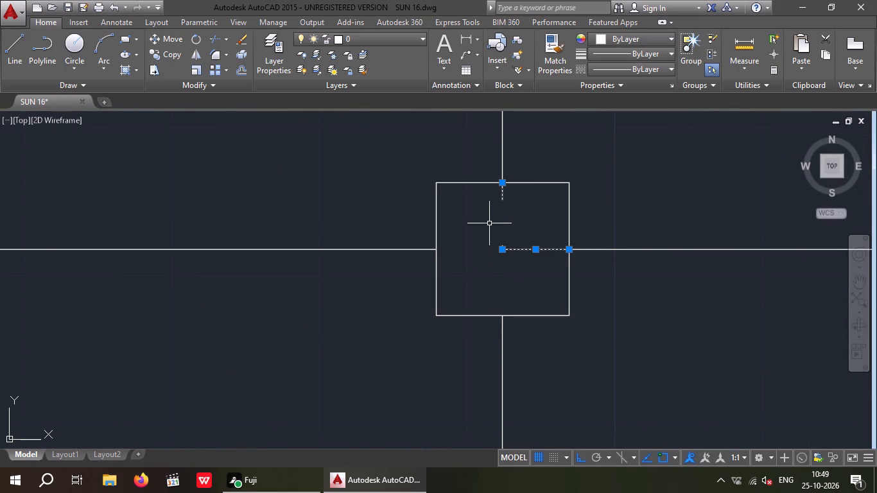
scroll(491, 222, down, 6)
middle_drag(369, 277, 544, 311)
scroll(512, 257, up, 5)
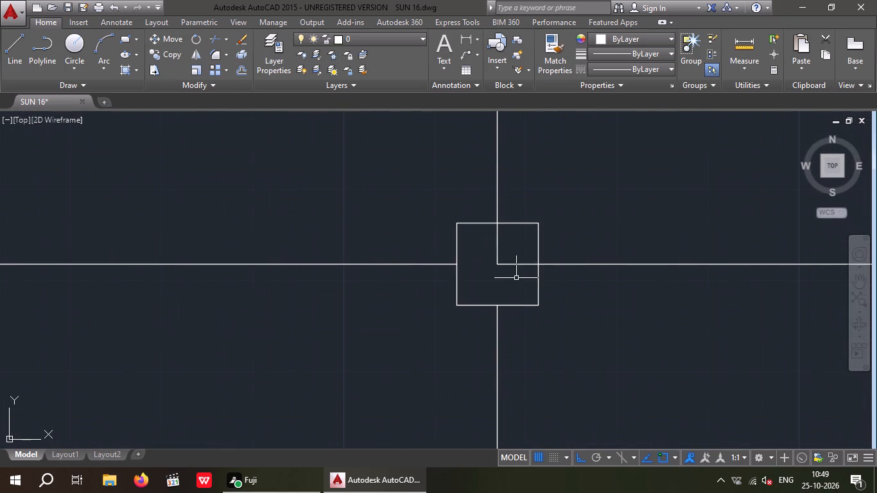
drag(516, 278, 496, 263)
click(488, 244)
key(Delete)
Delete the leftover upper and right centre-line segments inside the bottom-left column square.
scroll(487, 257, down, 5)
middle_drag(405, 310, 498, 323)
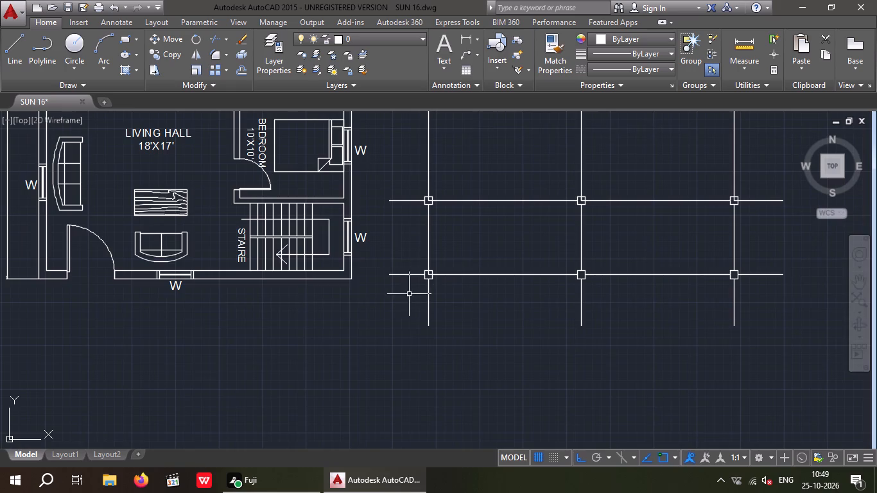
scroll(428, 273, up, 4)
drag(430, 293, 421, 282)
click(415, 267)
key(Delete)
Delete the leftover upper and right centre-line segments inside the left column square of the fourth row.
scroll(423, 270, down, 2)
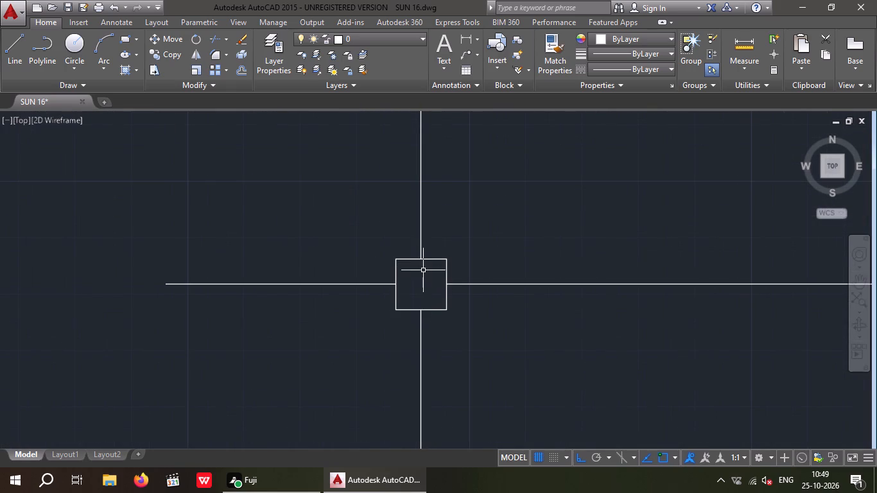
scroll(423, 270, down, 2)
middle_drag(494, 255, 498, 350)
scroll(428, 295, up, 5)
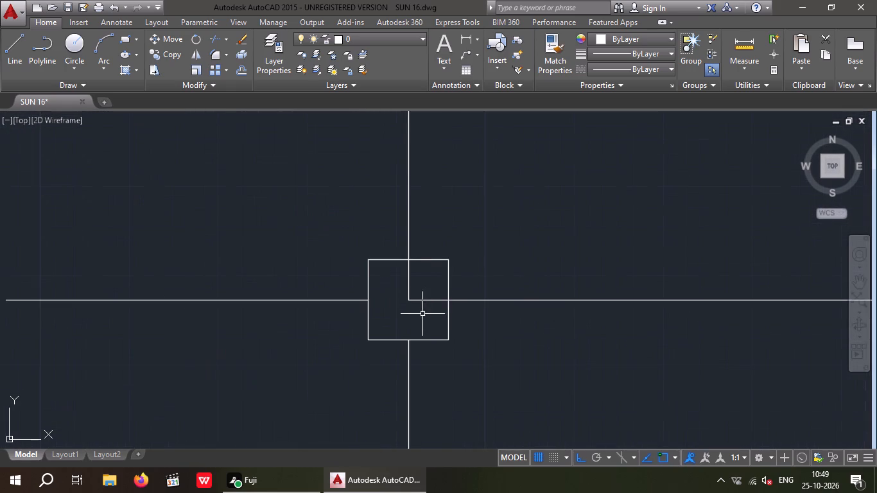
drag(422, 314, 408, 295)
click(401, 280)
key(Delete)
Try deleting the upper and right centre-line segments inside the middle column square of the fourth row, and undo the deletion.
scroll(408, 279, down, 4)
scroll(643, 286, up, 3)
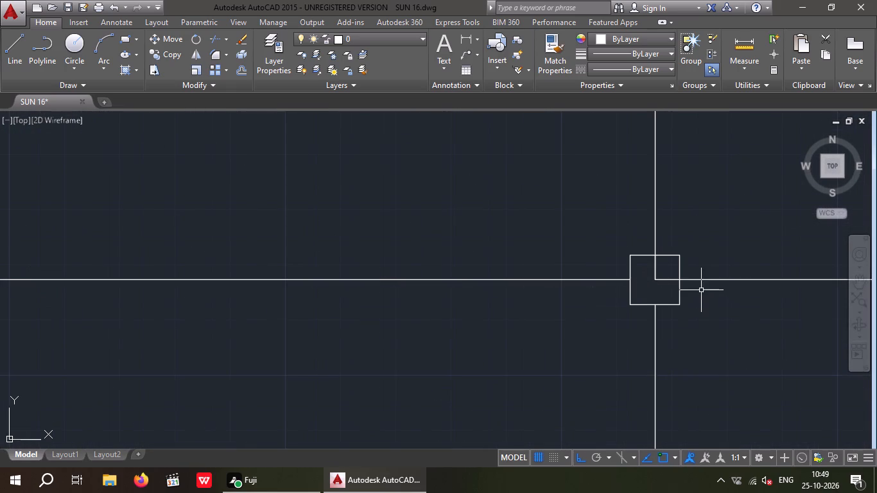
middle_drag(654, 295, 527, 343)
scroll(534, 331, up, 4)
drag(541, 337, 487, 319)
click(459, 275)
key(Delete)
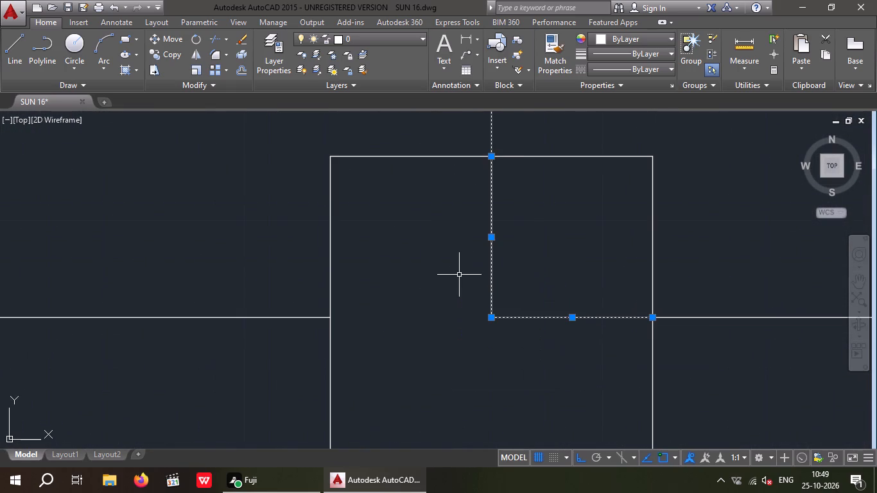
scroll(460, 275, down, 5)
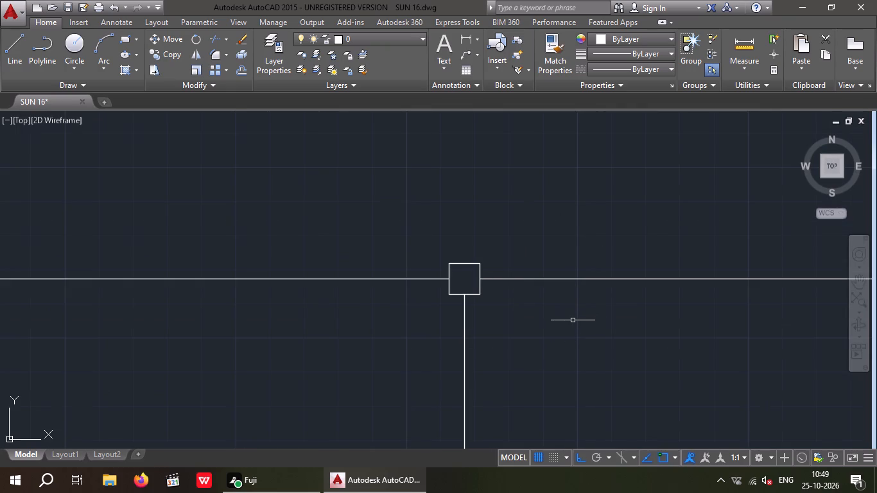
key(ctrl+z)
Delete the right segment and the short upper segment separately inside the middle column square of the fourth row.
drag(562, 358, 508, 326)
click(494, 277)
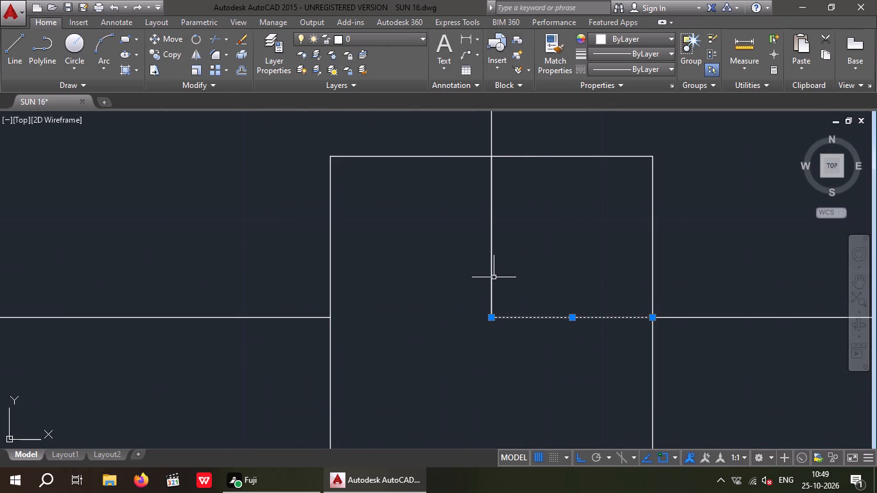
key(Delete)
click(492, 275)
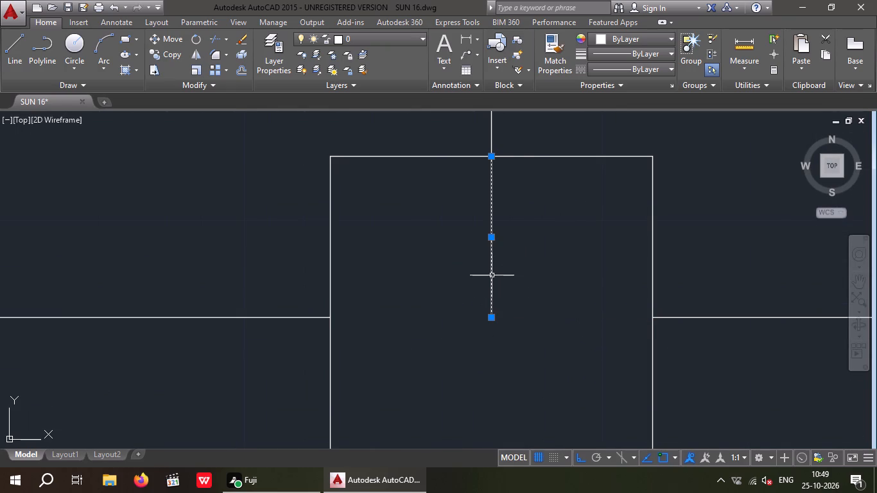
key(Delete)
key(Escape)
key(Escape)
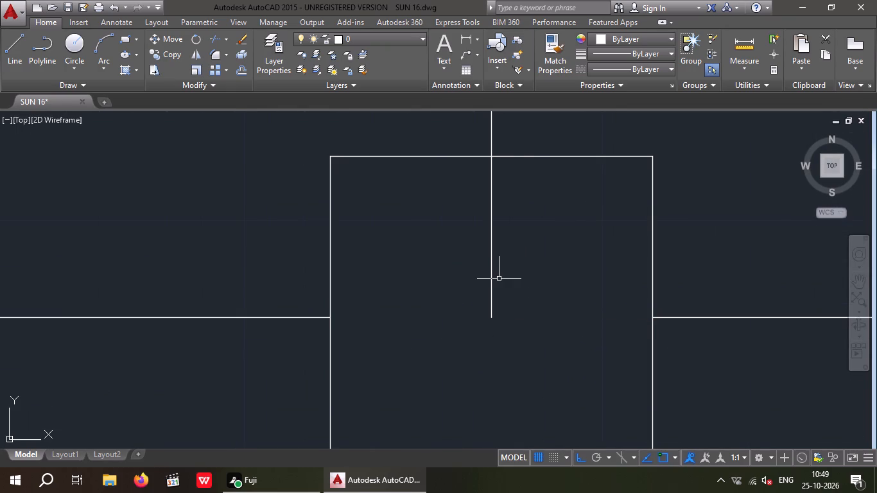
Trim the remaining vertical centre line inside the middle column square of the fourth row back to the square's upper edge.
text(TR)
key(space)
key(space)
drag(538, 230, 465, 279)
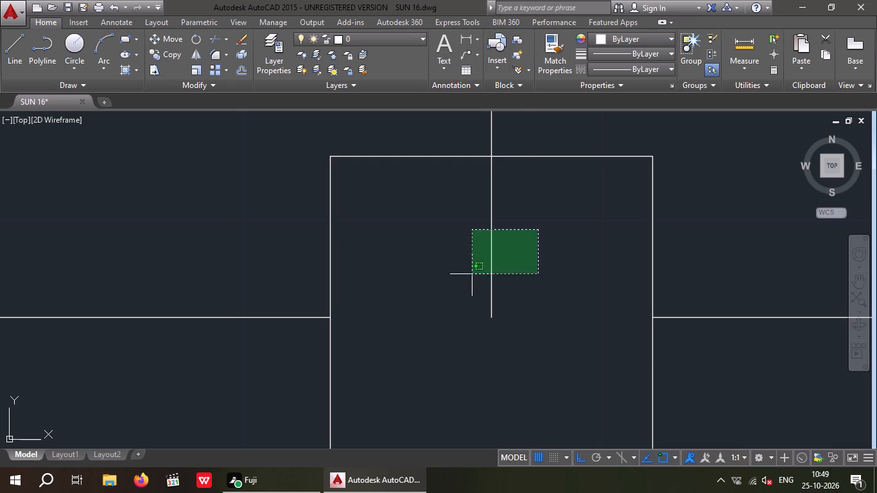
drag(465, 279, 449, 291)
click(448, 293)
scroll(466, 264, down, 4)
key(Escape)
key(Escape)
scroll(480, 277, down, 5)
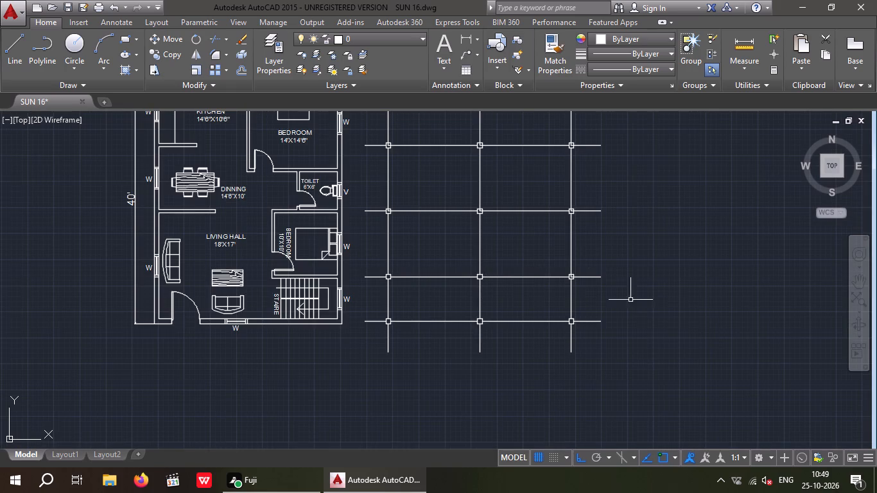
Delete the leftover upper and right centre-line segments inside the right column square of the fourth row.
scroll(566, 278, up, 5)
scroll(614, 258, up, 2)
drag(614, 286, 575, 260)
click(573, 248)
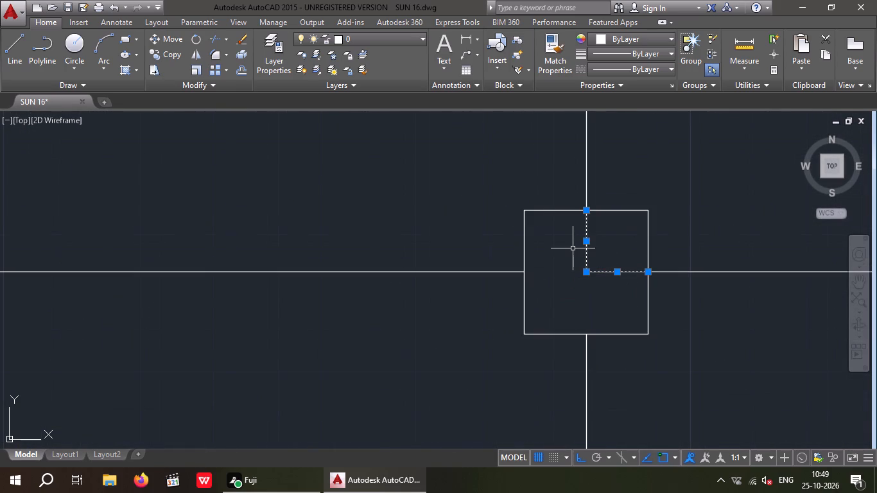
key(Delete)
Delete the leftover upper and right centre-line segments inside the right column square of the third row.
scroll(566, 255, down, 10)
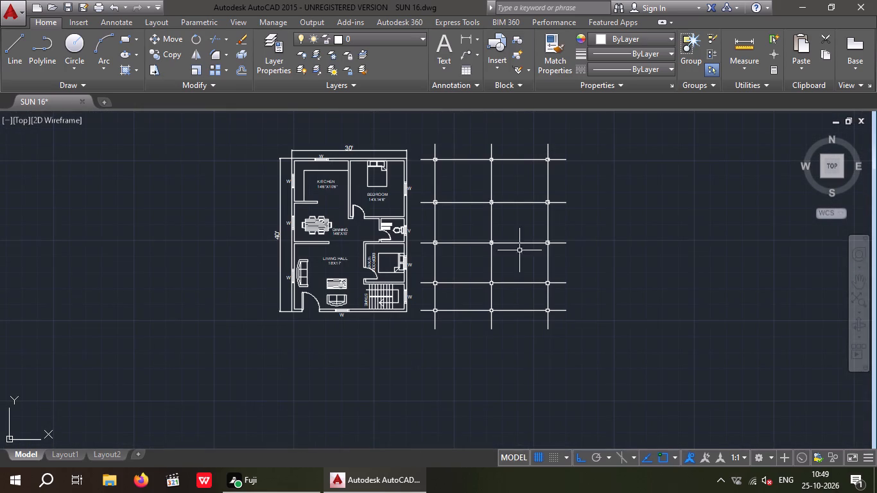
scroll(546, 241, up, 3)
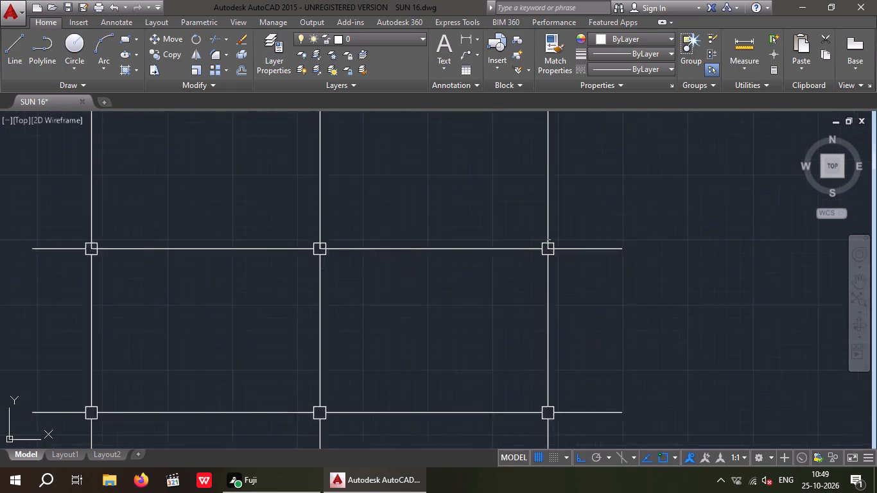
scroll(549, 242, up, 5)
drag(559, 273, 535, 259)
click(528, 241)
key(Delete)
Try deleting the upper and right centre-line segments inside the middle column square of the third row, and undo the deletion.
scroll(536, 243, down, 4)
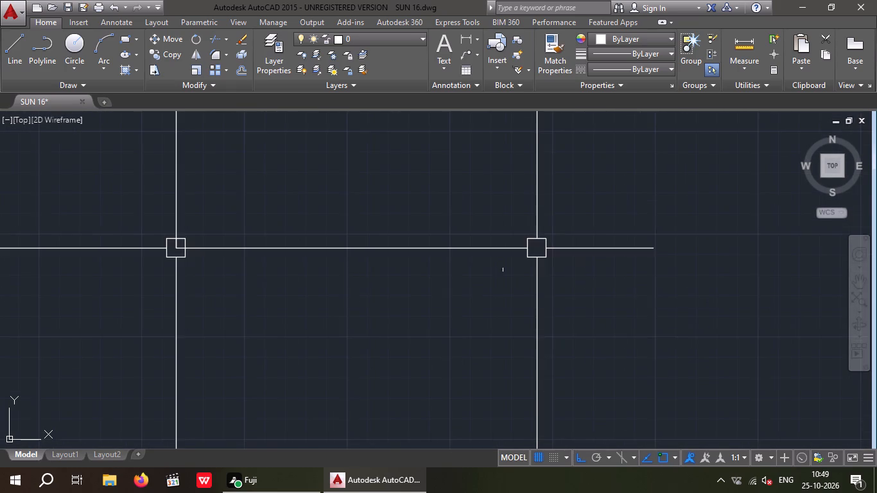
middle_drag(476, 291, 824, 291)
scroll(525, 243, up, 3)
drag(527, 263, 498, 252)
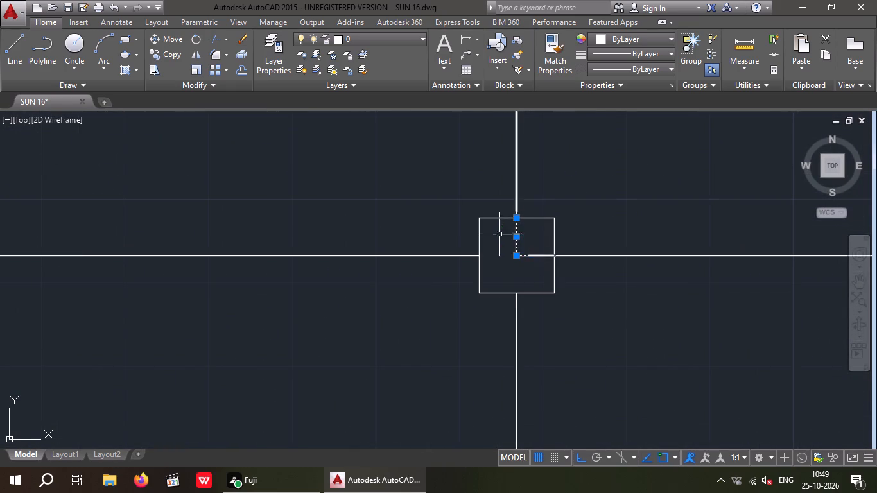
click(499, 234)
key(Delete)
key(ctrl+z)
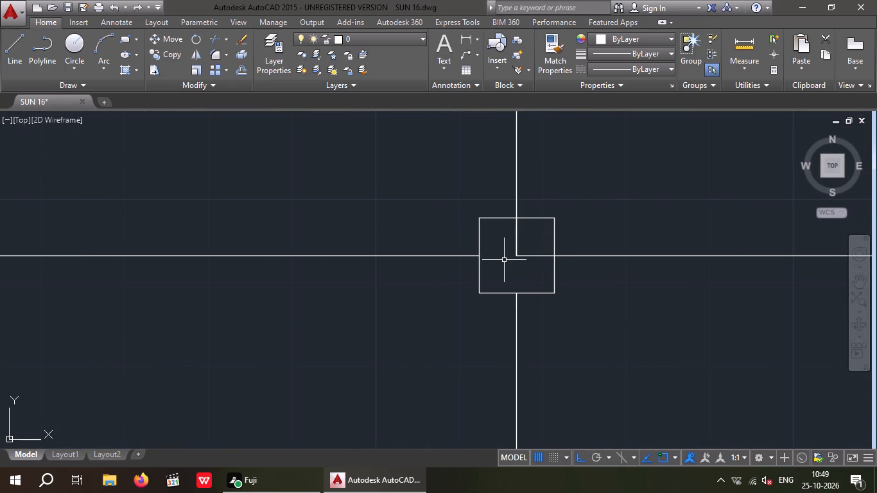
Delete the right segment and the short upper segment separately inside the middle column square of the third row.
scroll(536, 256, up, 3)
drag(550, 274, 525, 238)
click(525, 224)
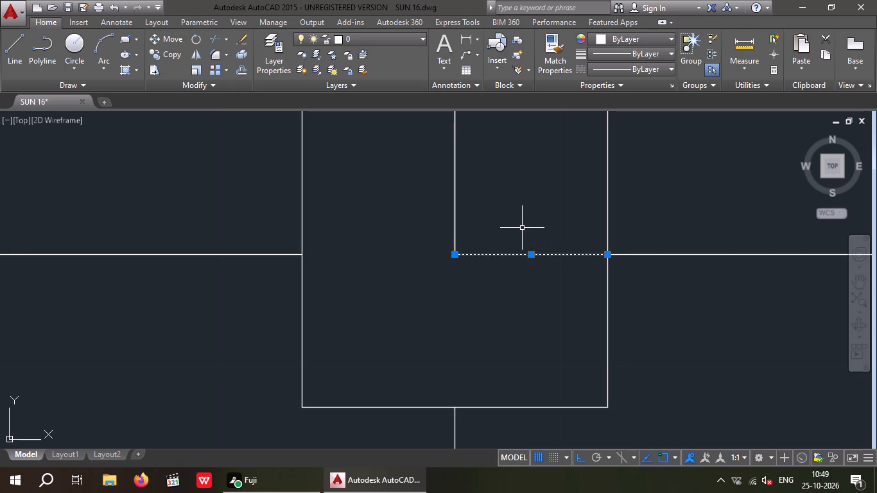
key(Delete)
click(455, 219)
key(Delete)
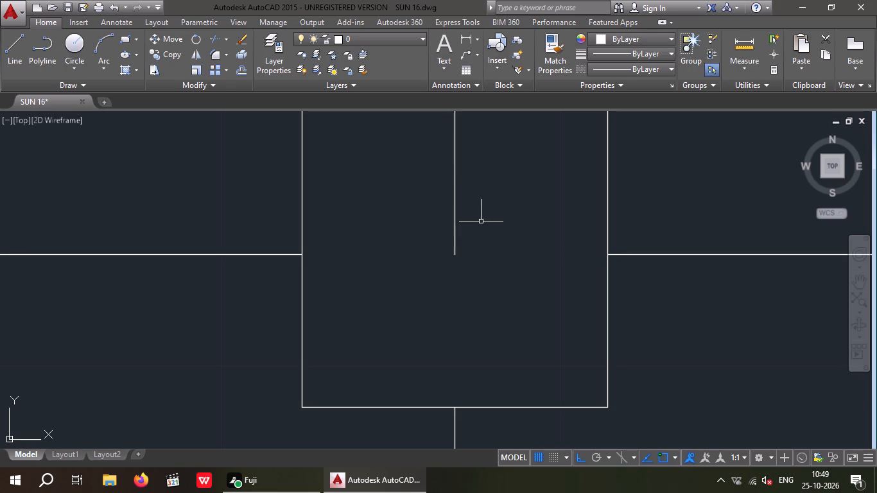
Trim the remaining vertical centre line inside the middle column square of the third row back to the square's upper edge.
scroll(485, 220, down, 3)
key(t)
key(r)
key(space)
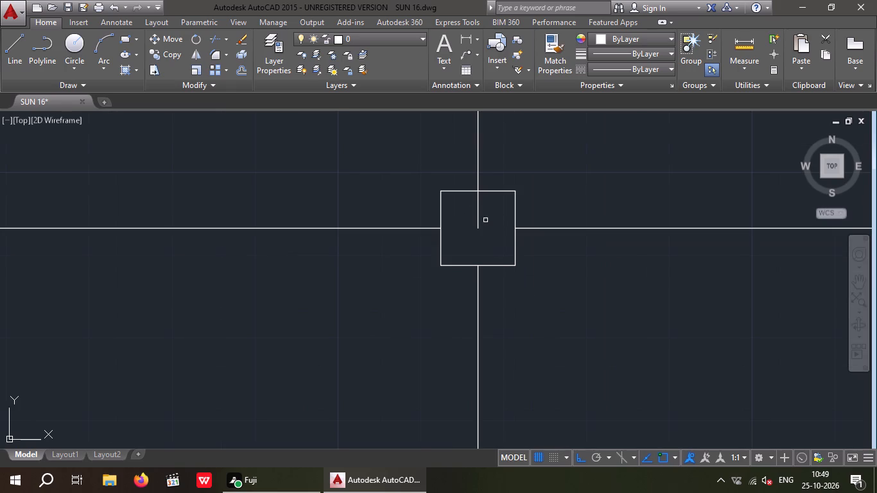
key(space)
drag(489, 205, 469, 230)
click(469, 230)
scroll(485, 220, down, 4)
key(Escape)
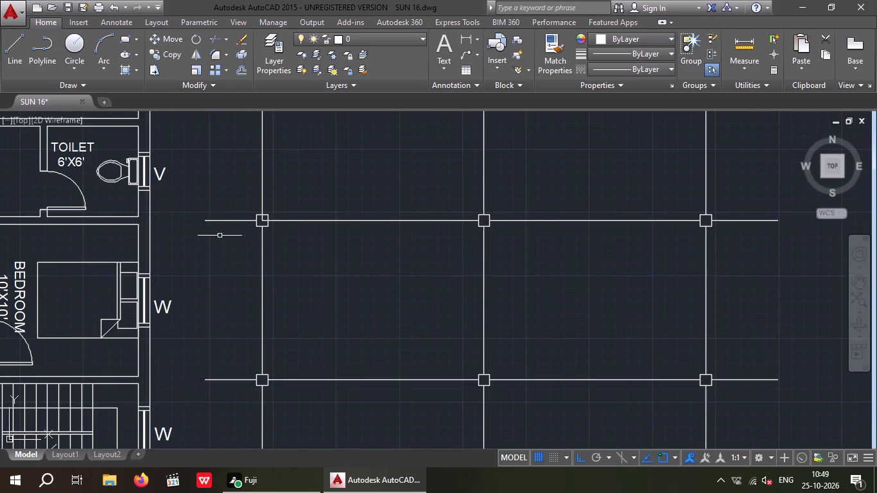
Delete the leftover upper and right centre-line segments inside the left column square of the third row.
scroll(259, 211, up, 5)
drag(290, 313, 282, 304)
click(277, 291)
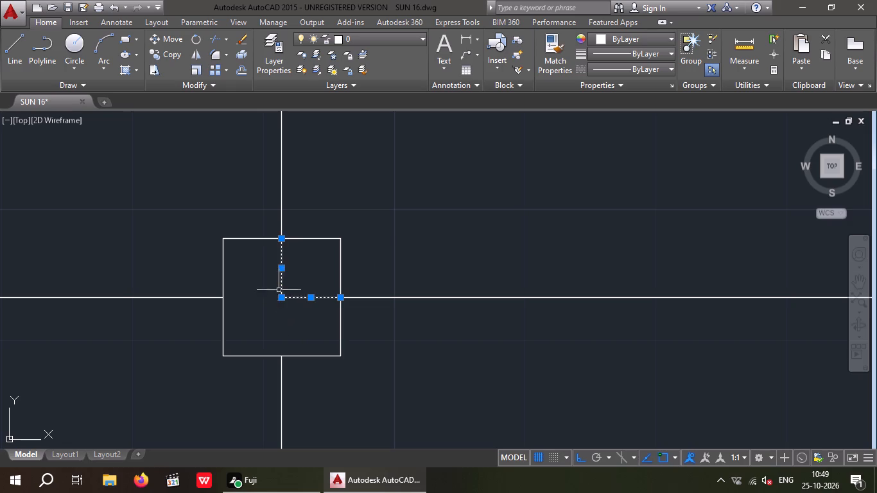
key(Delete)
Delete the leftover upper and right centre-line segments inside the left column square of the second row.
scroll(321, 273, down, 4)
scroll(478, 159, down, 2)
middle_drag(464, 202, 383, 327)
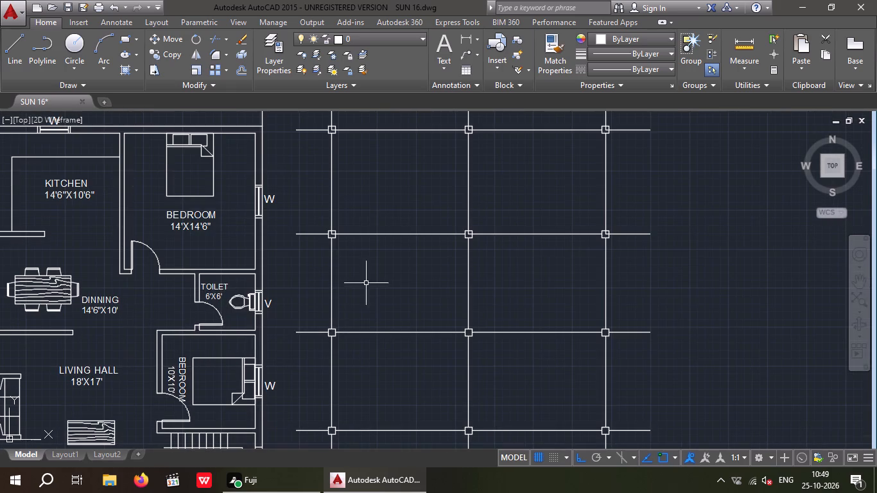
scroll(344, 236, up, 3)
scroll(273, 225, up, 4)
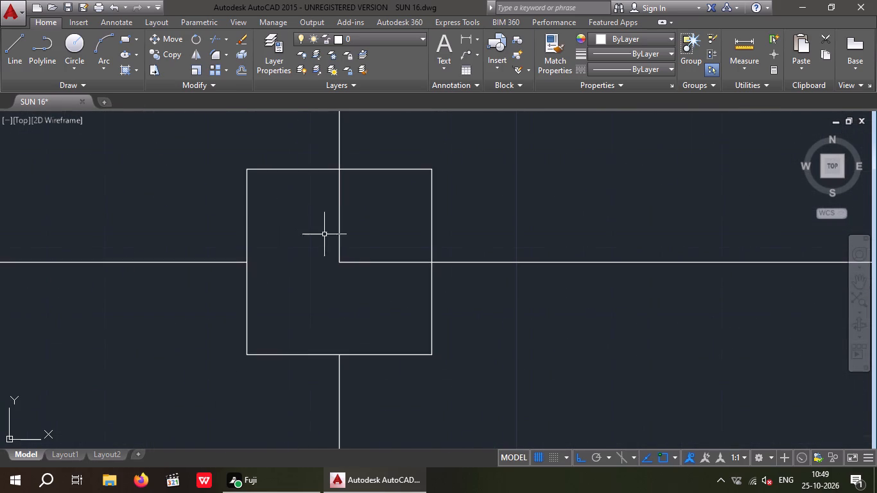
drag(351, 281, 343, 277)
click(329, 254)
key(Delete)
Delete the leftover upper and right centre-line segments inside the middle column square of the second row.
scroll(330, 246, down, 5)
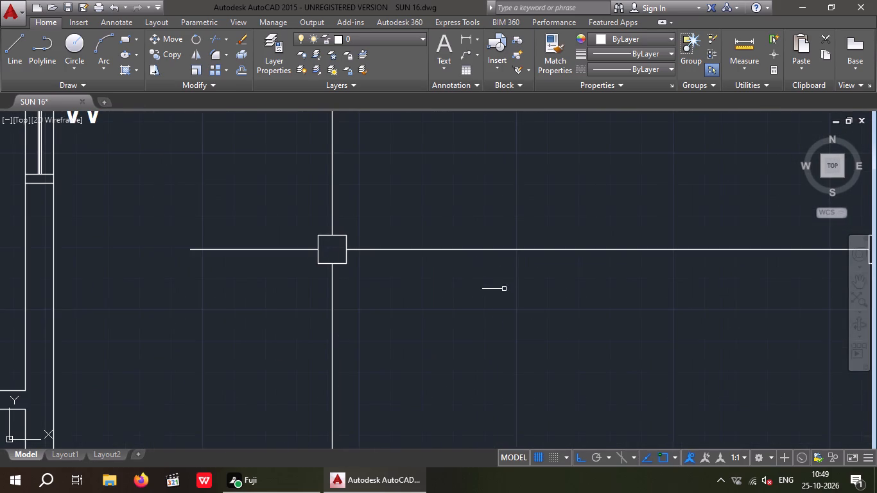
middle_drag(497, 295, 343, 272)
scroll(364, 254, down, 3)
scroll(456, 244, up, 6)
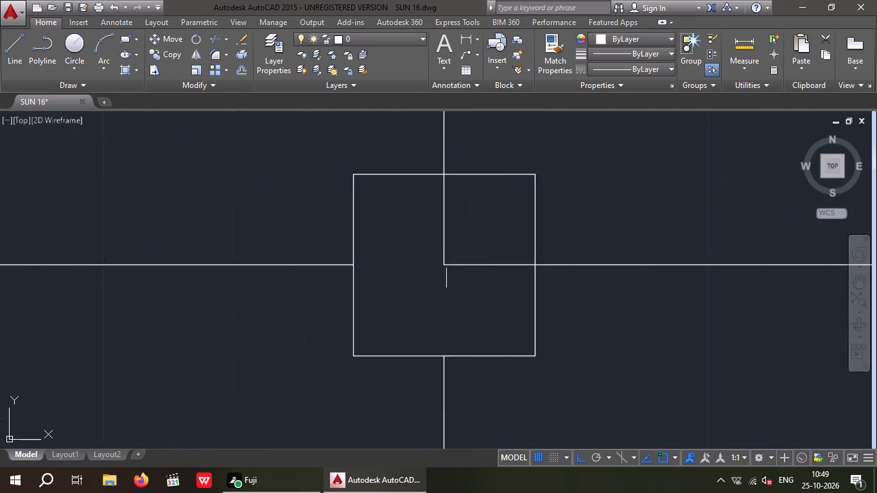
scroll(446, 266, up, 2)
drag(463, 294, 440, 278)
click(433, 262)
key(Delete)
Delete the leftover upper and right centre-line segments inside the right column square of the second row.
scroll(428, 261, down, 4)
scroll(527, 279, down, 1)
middle_drag(525, 279, 505, 280)
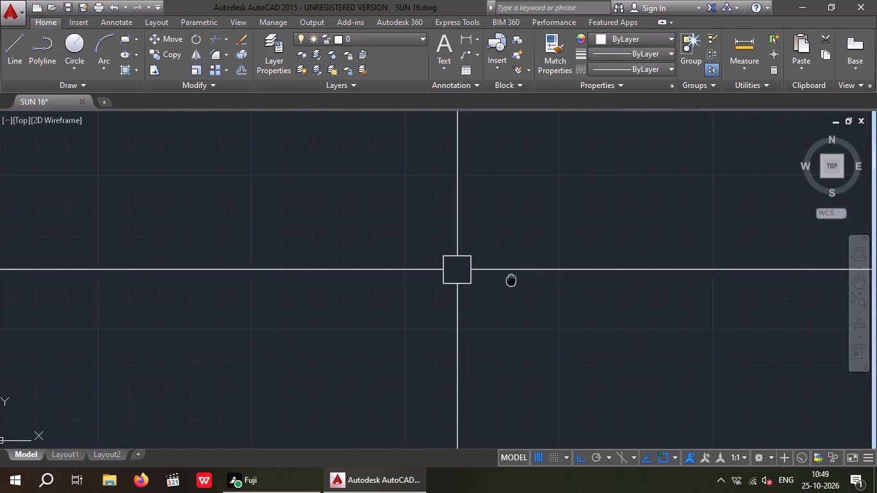
middle_drag(505, 280, 334, 256)
scroll(351, 248, down, 2)
scroll(515, 239, up, 5)
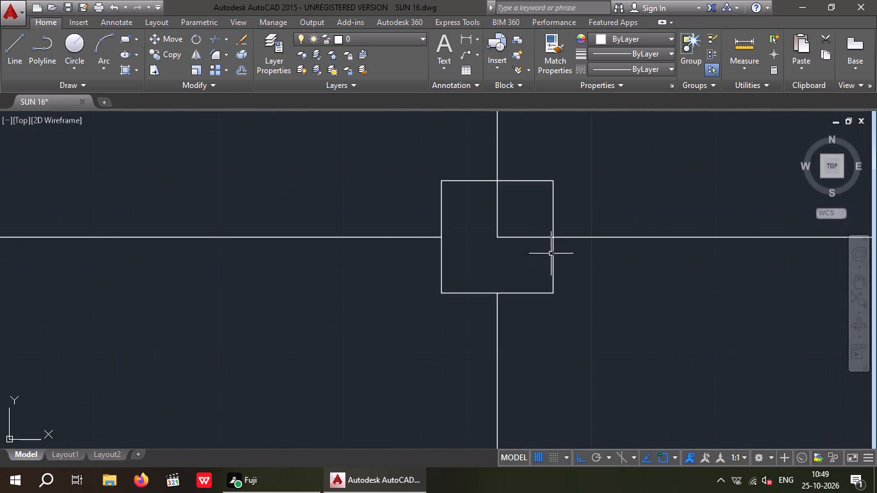
scroll(500, 219, up, 3)
drag(505, 313, 479, 281)
click(471, 263)
key(Delete)
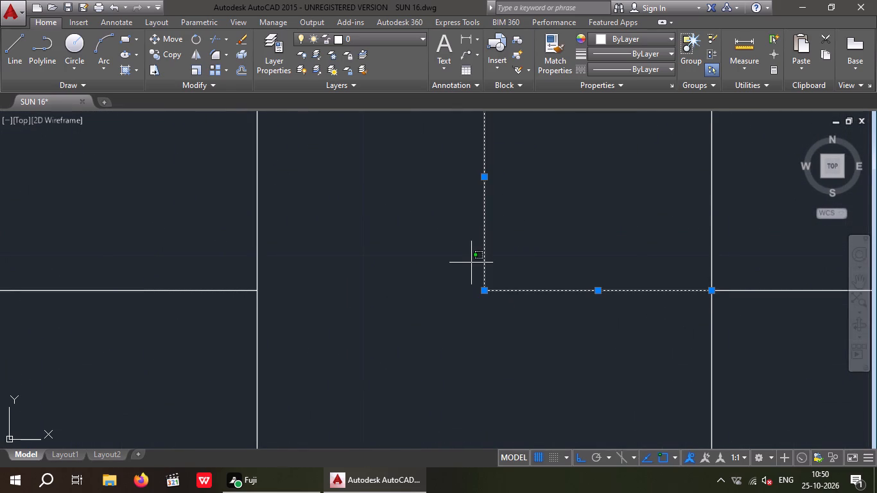
scroll(471, 263, down, 3)
key(Delete)
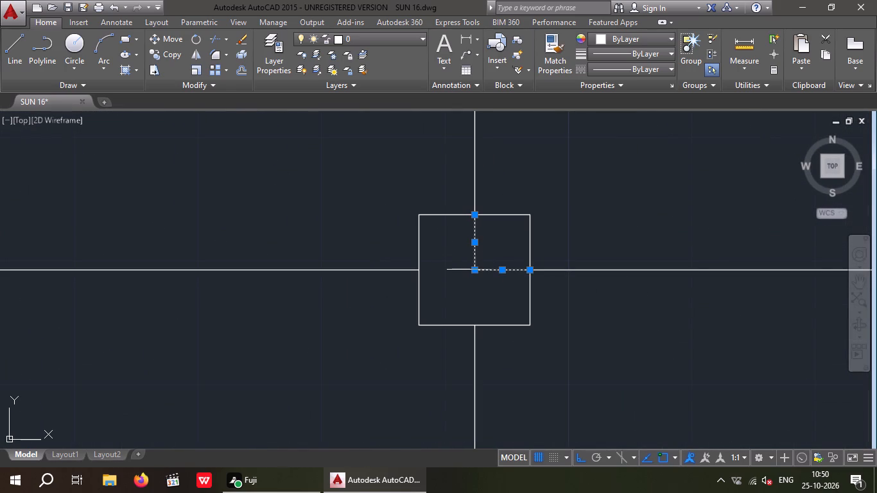
key(Delete)
key(Delete)
key(Delete)
click(459, 297)
key(Delete)
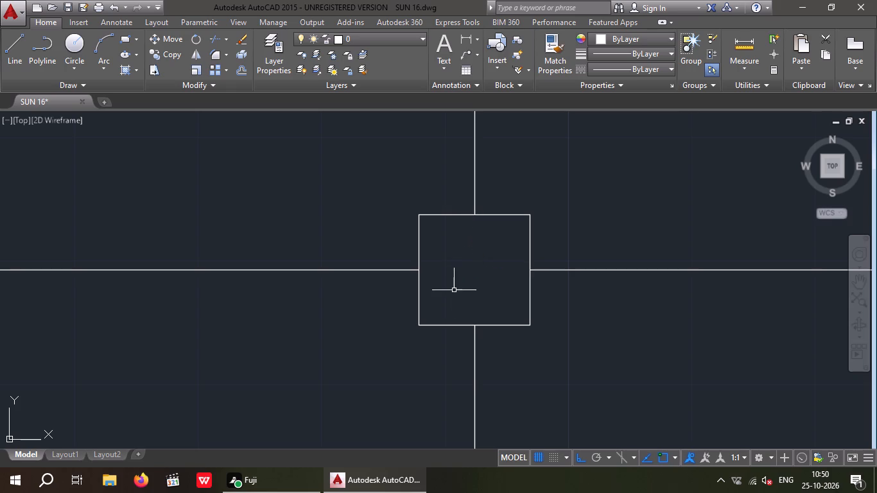
Delete the leftover upper and right centre-line segments inside the right column square of the top row.
scroll(459, 271, down, 5)
middle_drag(502, 203, 521, 337)
scroll(478, 246, up, 4)
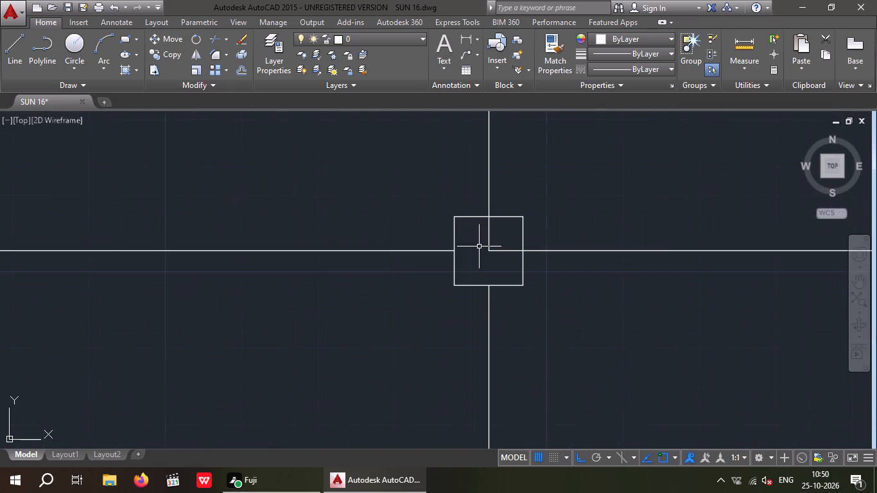
scroll(480, 247, up, 2)
drag(531, 282, 491, 269)
click(480, 239)
key(Delete)
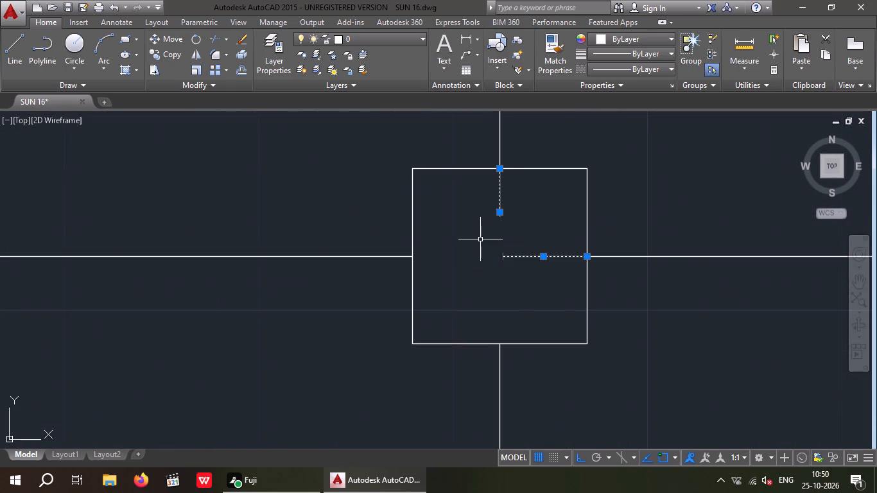
Delete the leftover upper and right centre-line segments inside the middle column square of the top row.
scroll(485, 236, down, 4)
middle_drag(435, 269, 663, 261)
scroll(642, 266, down, 4)
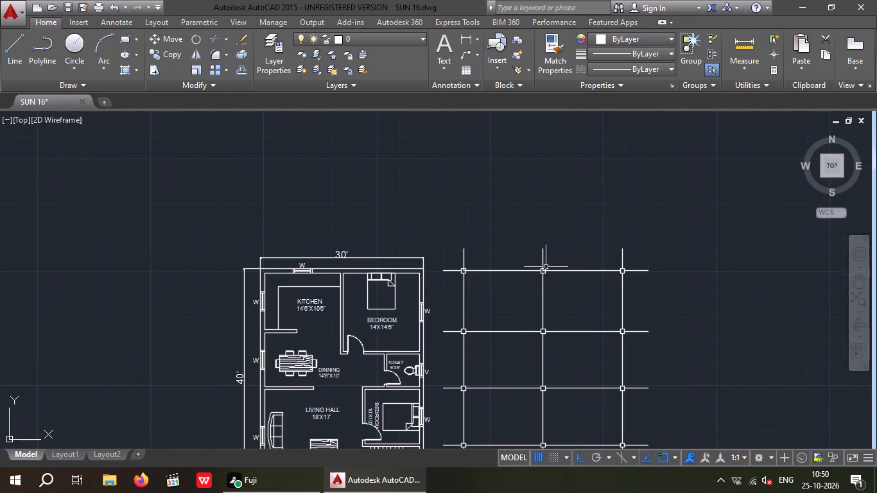
scroll(544, 267, up, 7)
drag(595, 310, 566, 288)
click(565, 279)
key(Delete)
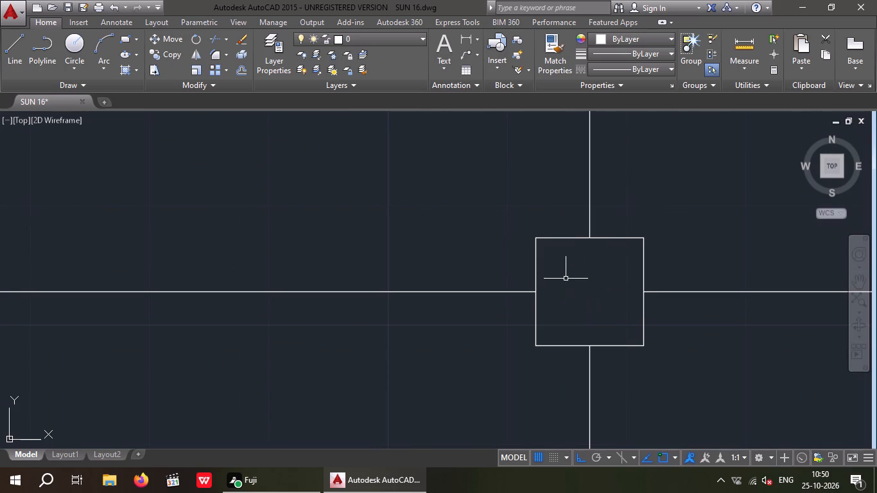
Delete the leftover upper and right centre-line segments inside the left column square of the top row.
scroll(592, 258, down, 4)
scroll(270, 258, up, 6)
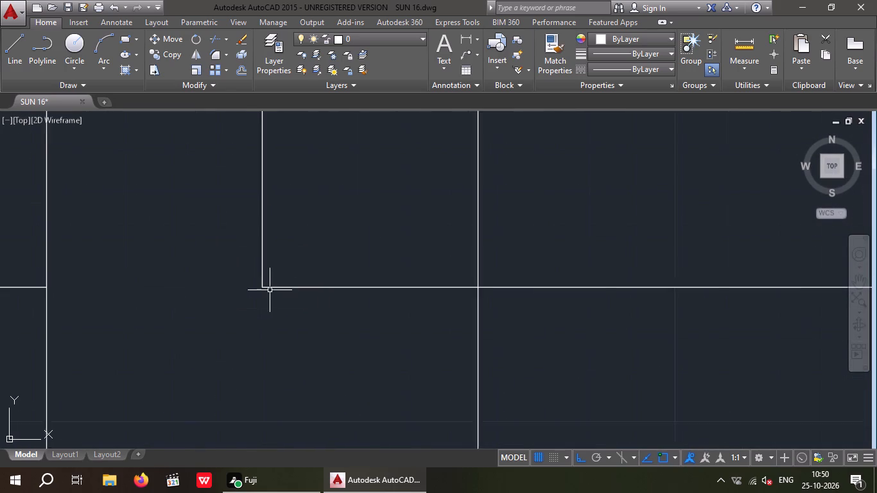
scroll(270, 290, up, 2)
drag(269, 316, 252, 287)
click(250, 281)
key(Delete)
scroll(259, 272, down, 5)
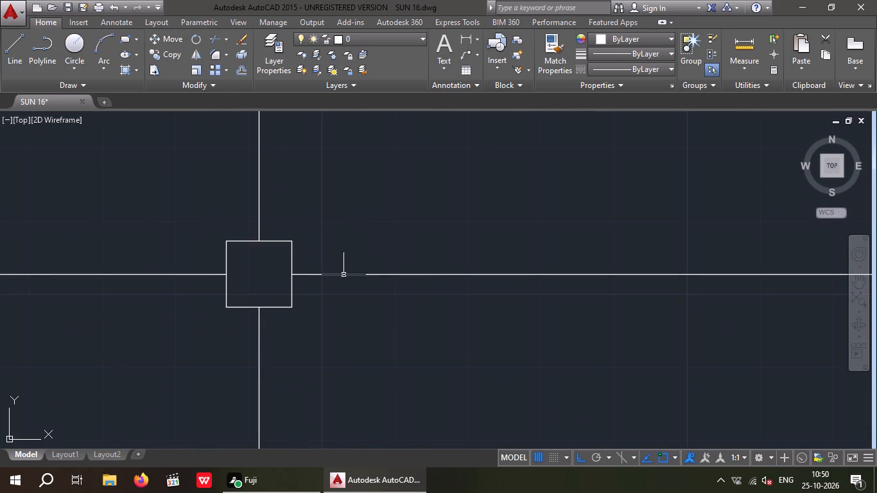
key(Escape)
key(Escape)
Select all vertical and horizontal centre-line segments of the column grid, leaving out the column squares, and change their colour to red.
scroll(467, 250, down, 4)
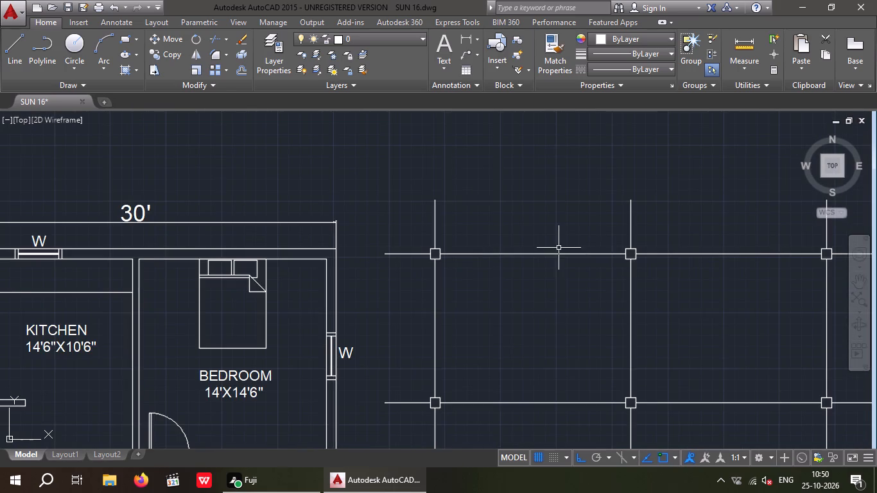
middle_drag(557, 245, 426, 234)
drag(720, 168, 683, 195)
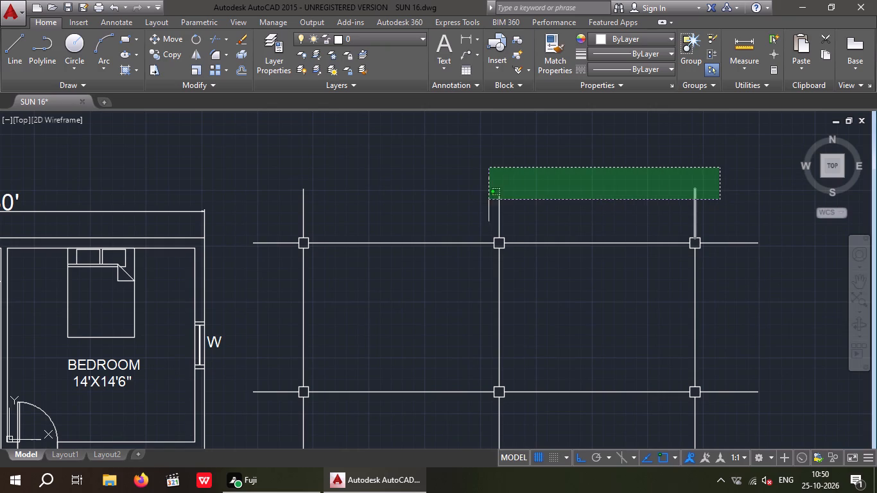
click(283, 200)
drag(732, 299, 729, 300)
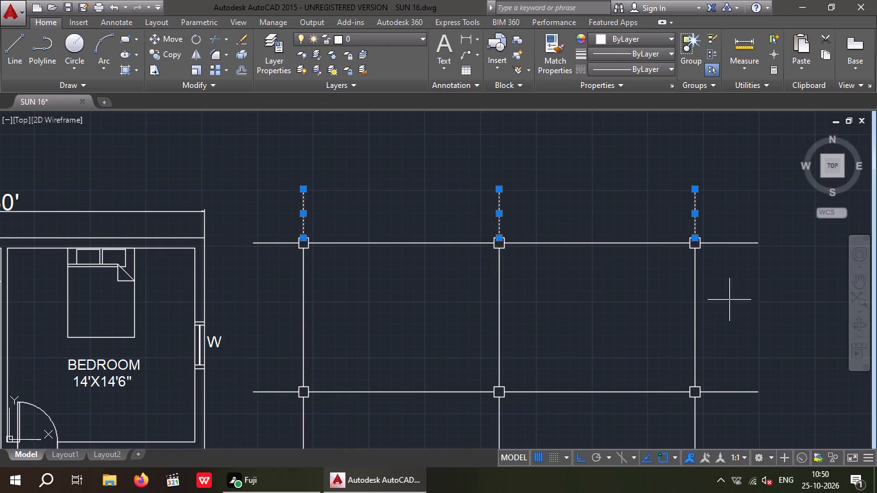
drag(729, 300, 703, 312)
click(279, 320)
scroll(299, 276, down, 2)
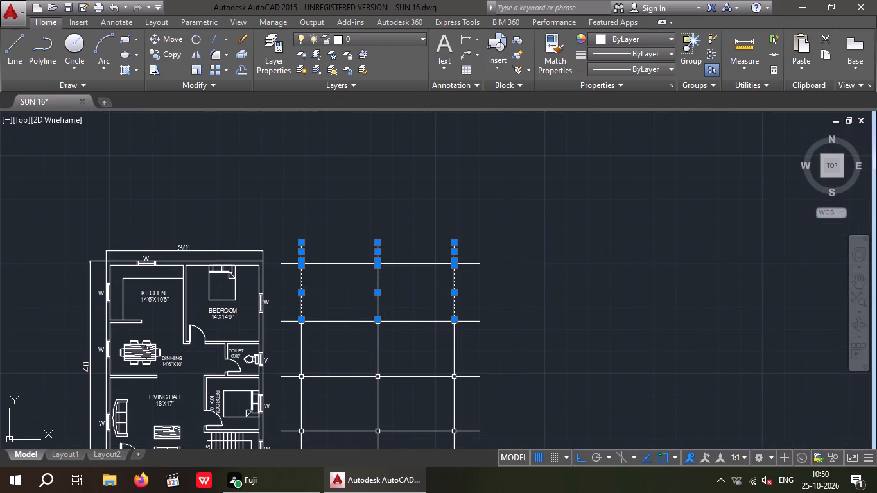
middle_drag(428, 365, 536, 275)
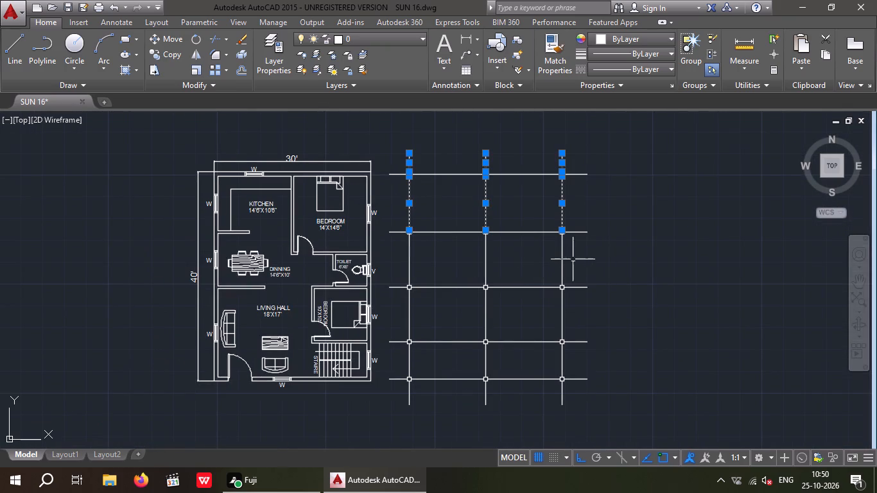
drag(575, 256, 543, 264)
click(395, 266)
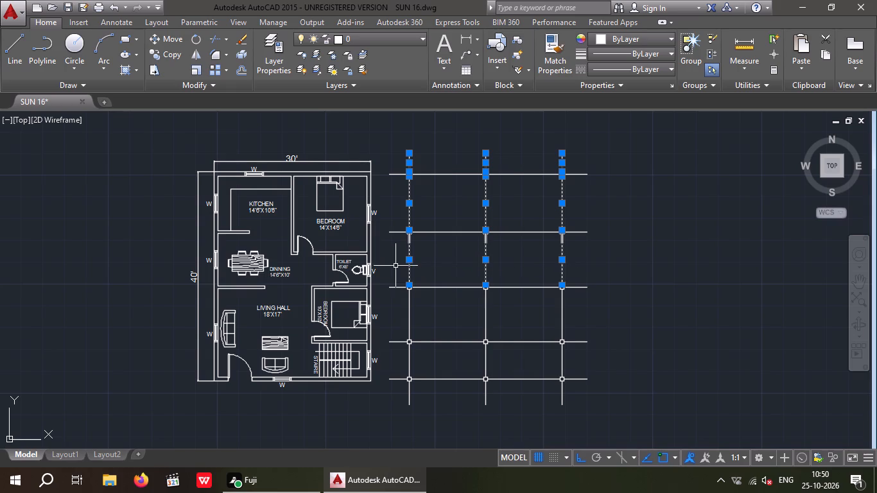
drag(586, 313, 556, 316)
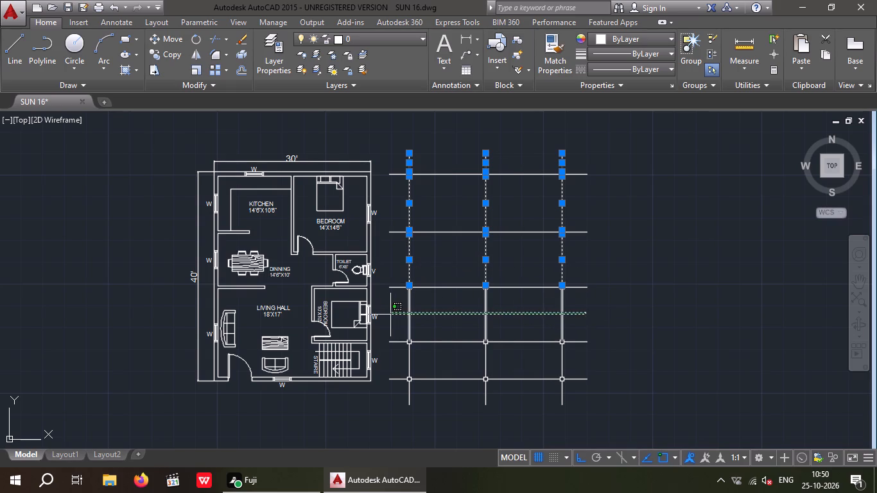
click(390, 315)
drag(578, 358, 522, 361)
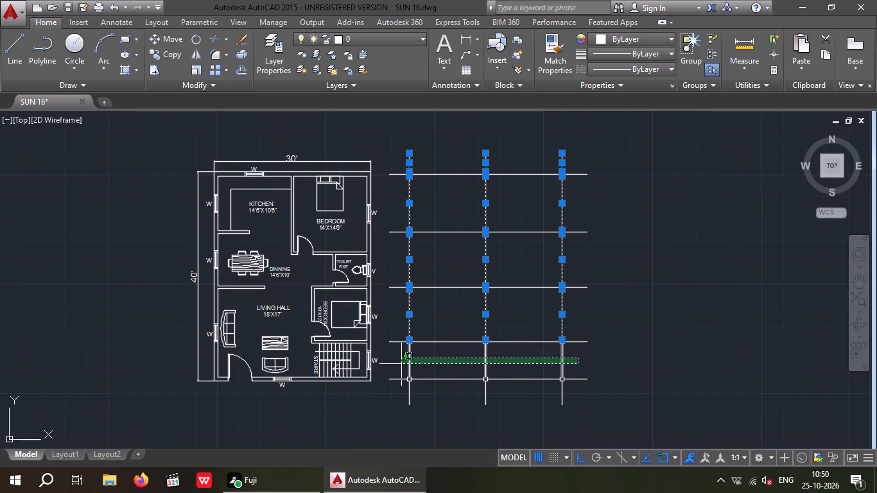
click(401, 364)
drag(575, 396, 532, 401)
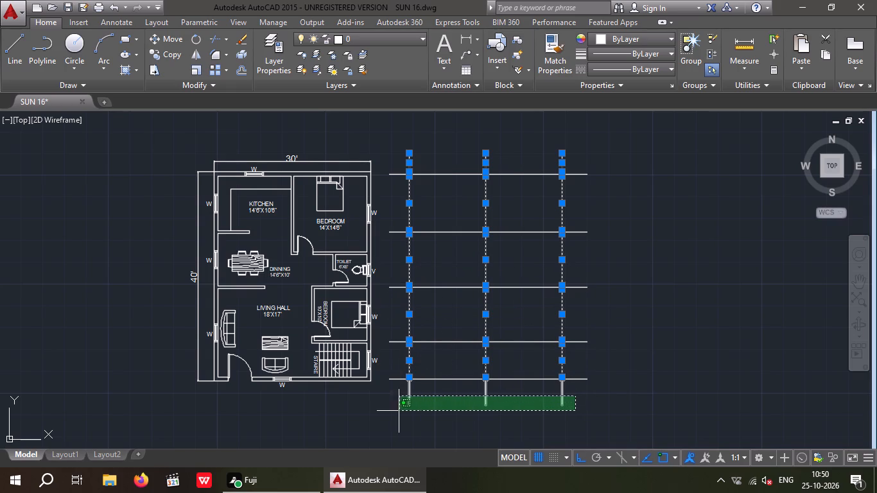
click(398, 411)
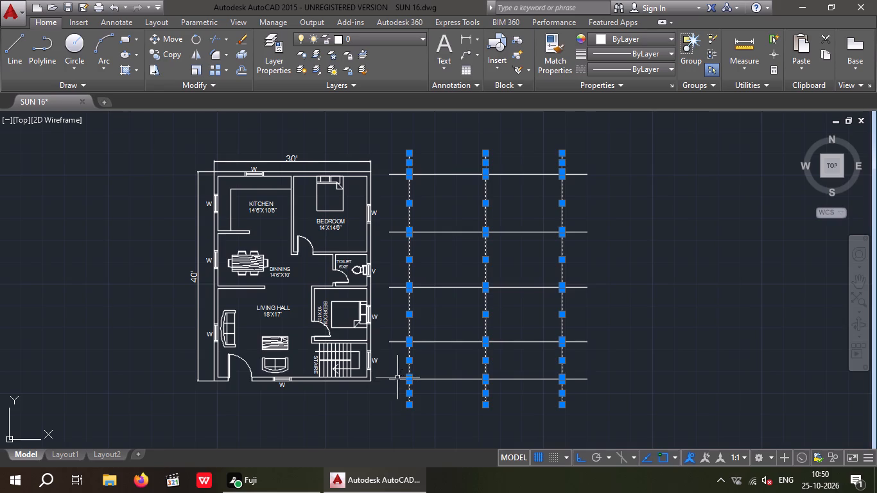
middle_drag(398, 377, 499, 363)
drag(495, 378, 495, 372)
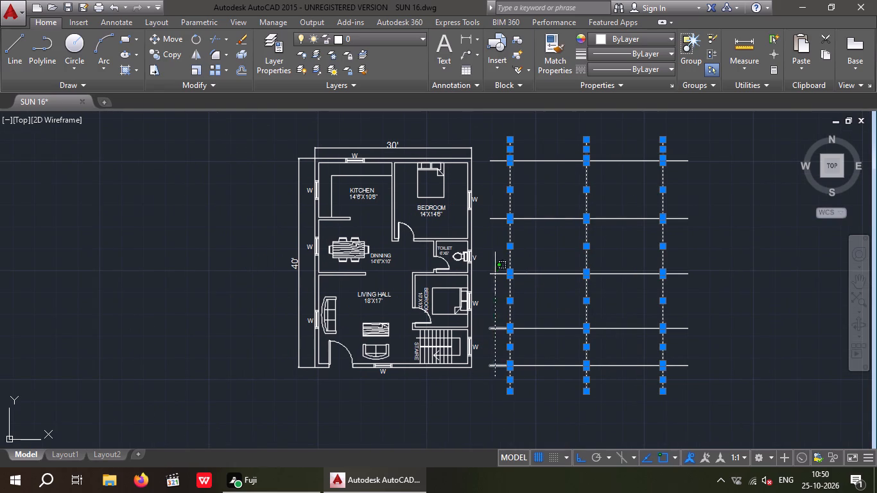
click(491, 140)
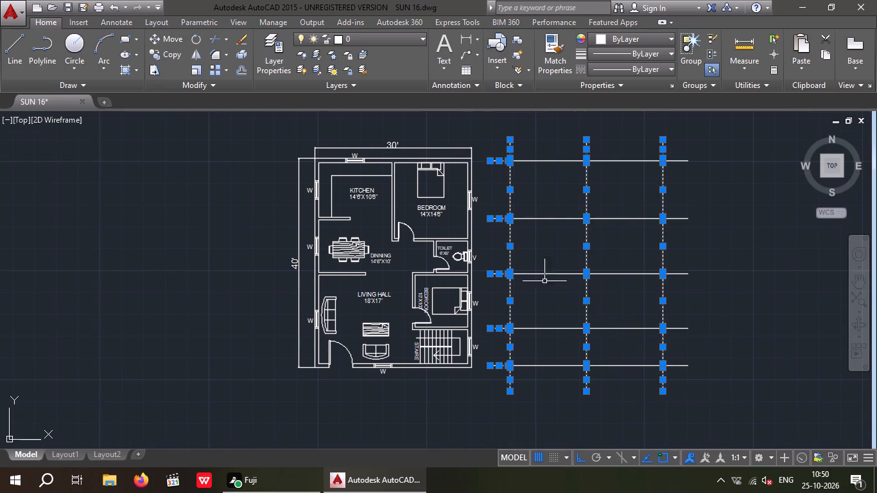
drag(558, 390, 549, 365)
click(546, 144)
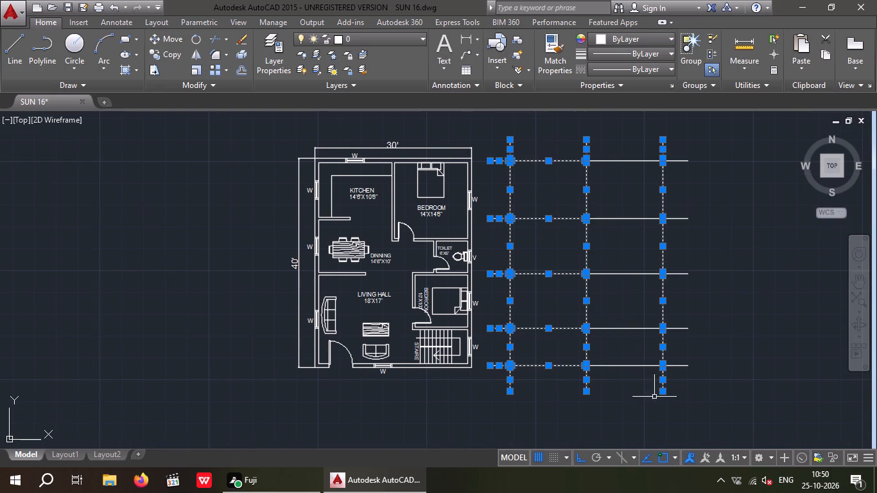
drag(633, 397, 629, 380)
click(618, 143)
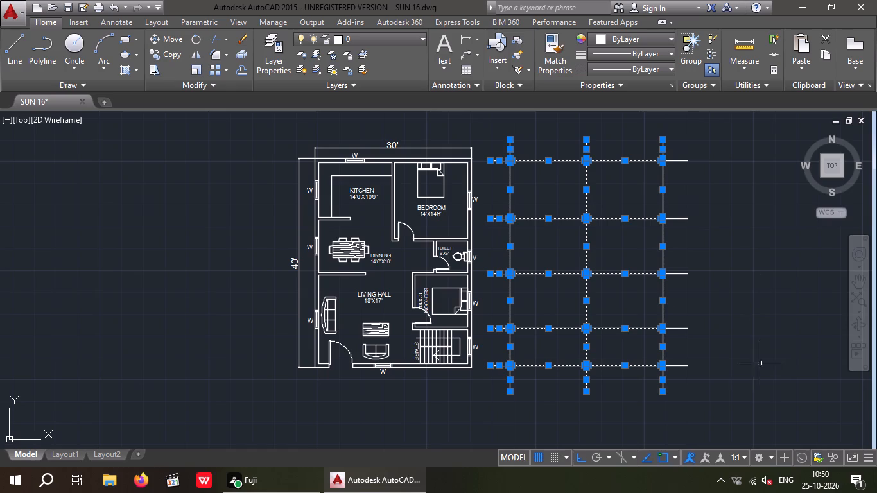
drag(716, 394, 675, 363)
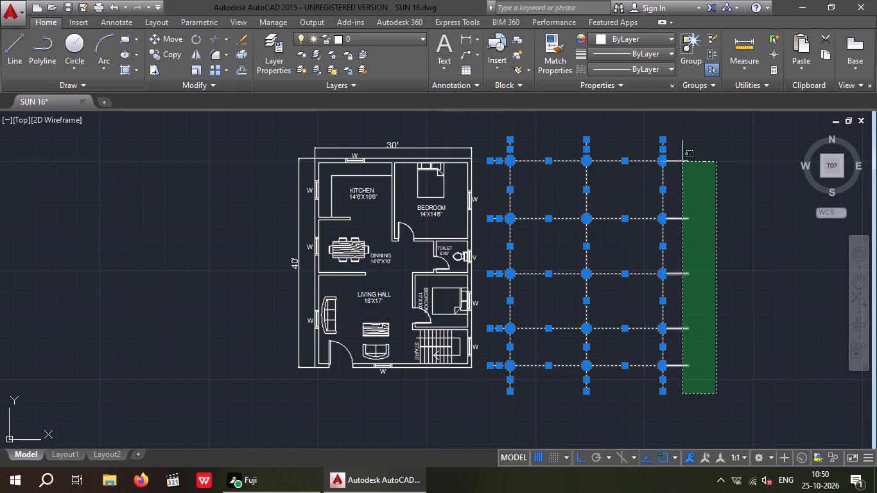
click(681, 148)
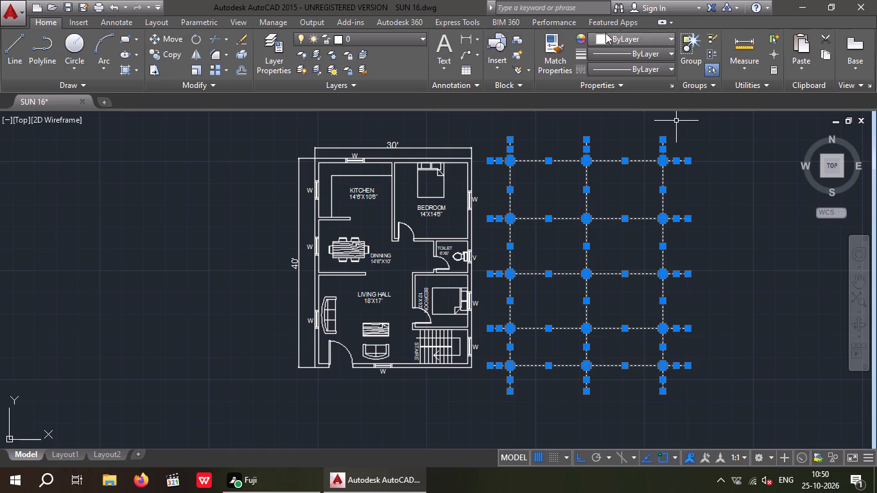
click(620, 39)
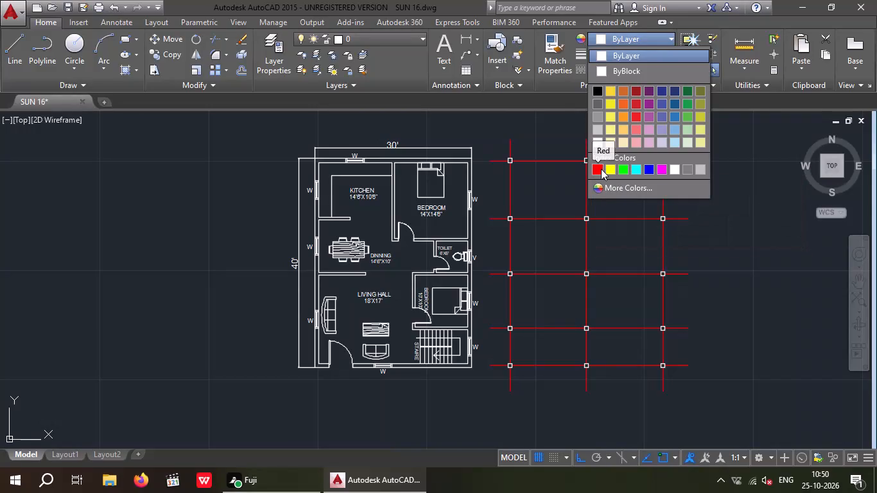
click(601, 169)
key(Escape)
Select all four edges of the left column square in the top row of the grid.
scroll(507, 157, up, 4)
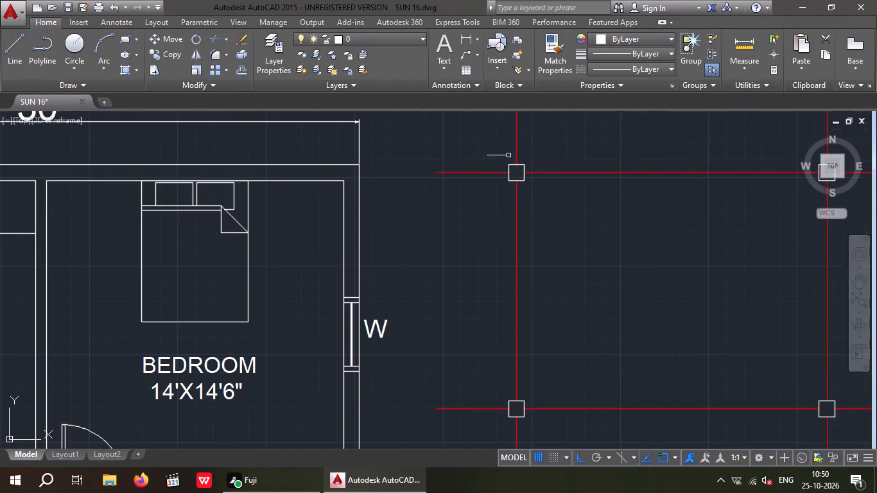
scroll(518, 177, up, 3)
scroll(530, 168, down, 1)
middle_drag(530, 173, 516, 246)
scroll(528, 205, up, 1)
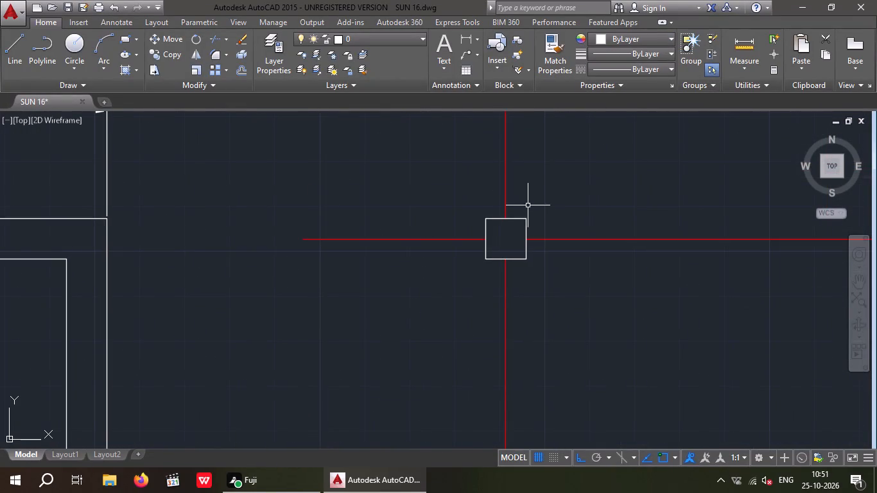
scroll(528, 205, up, 1)
drag(548, 205, 498, 251)
click(496, 252)
drag(437, 327, 413, 351)
click(394, 366)
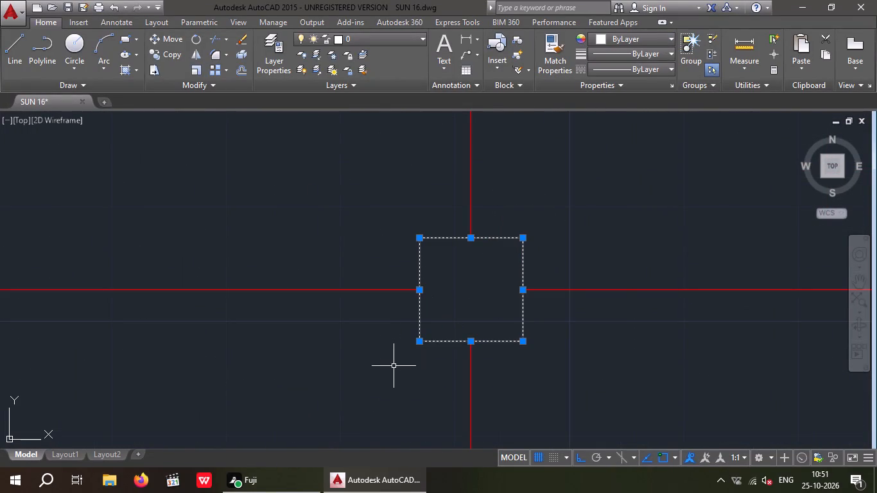
Add all four edges of the middle column square in the top row to the selection.
scroll(403, 318, down, 4)
middle_drag(653, 342, 497, 282)
scroll(575, 245, up, 5)
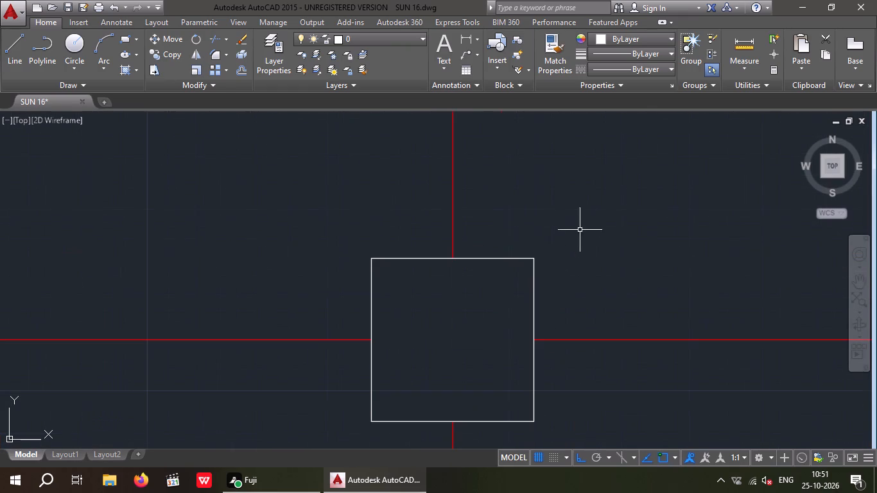
drag(573, 230, 532, 272)
click(508, 281)
middle_drag(432, 342, 488, 143)
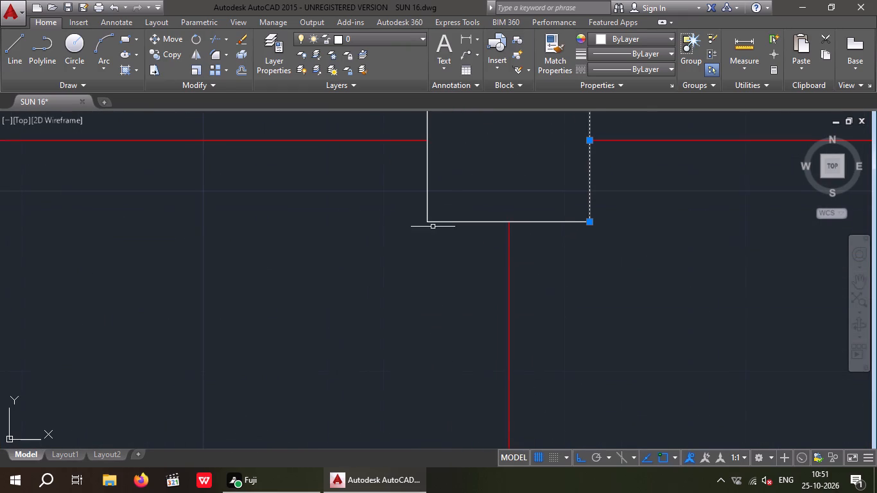
drag(443, 201, 396, 256)
click(392, 259)
Add all four edges of the right column square in the top row to the selection.
scroll(410, 229, down, 5)
middle_drag(589, 250, 424, 250)
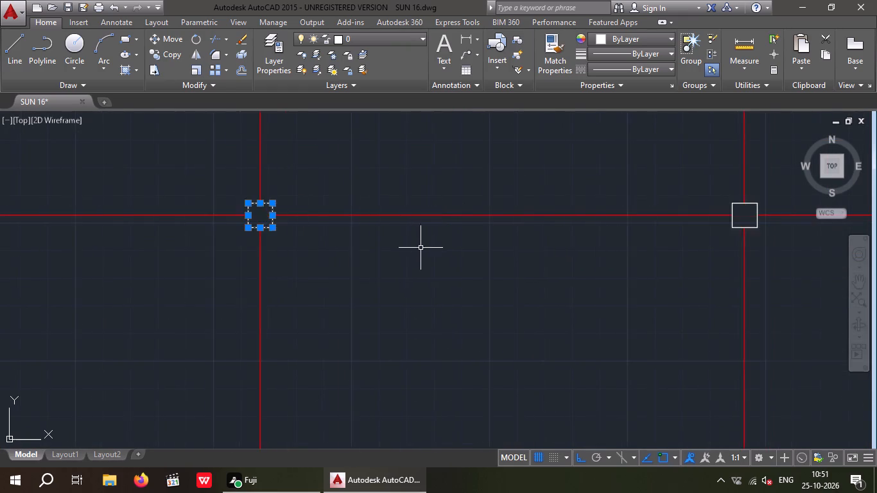
scroll(431, 246, down, 2)
scroll(553, 238, up, 4)
scroll(590, 192, up, 2)
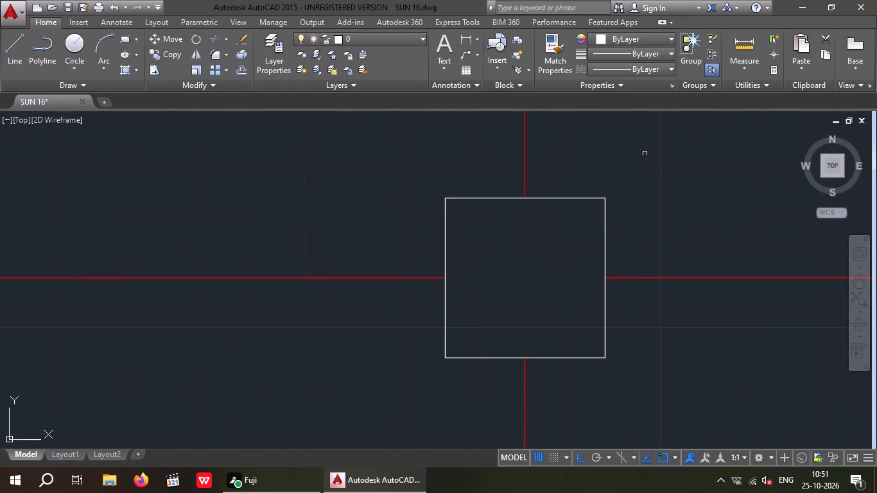
drag(633, 164, 598, 214)
click(602, 209)
drag(465, 327, 416, 378)
click(416, 376)
Add all four edges of the left column square in the second row to the selection.
scroll(427, 336, down, 3)
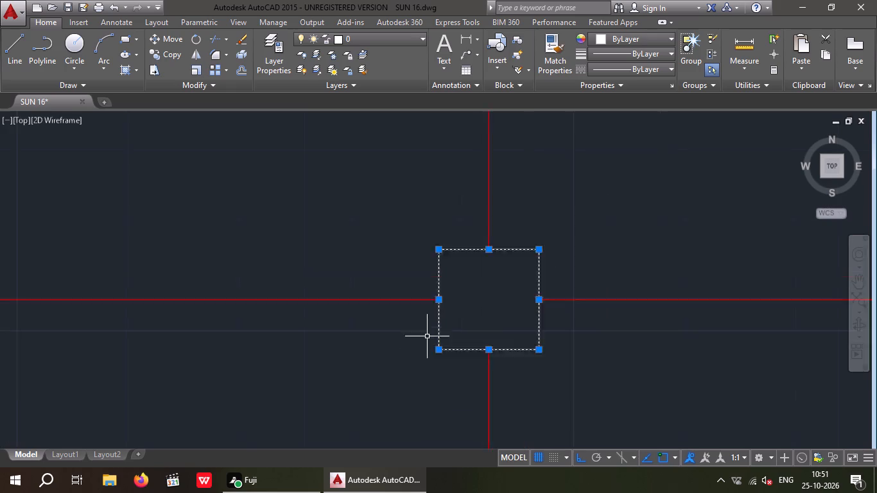
scroll(427, 336, down, 2)
middle_drag(376, 371, 519, 277)
scroll(522, 270, down, 3)
scroll(394, 331, up, 4)
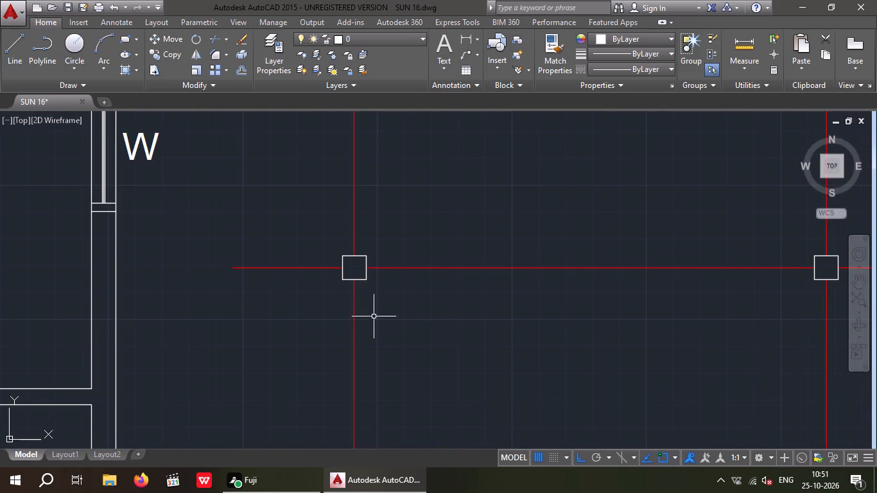
scroll(350, 272, up, 4)
drag(308, 302, 258, 345)
drag(248, 351, 260, 347)
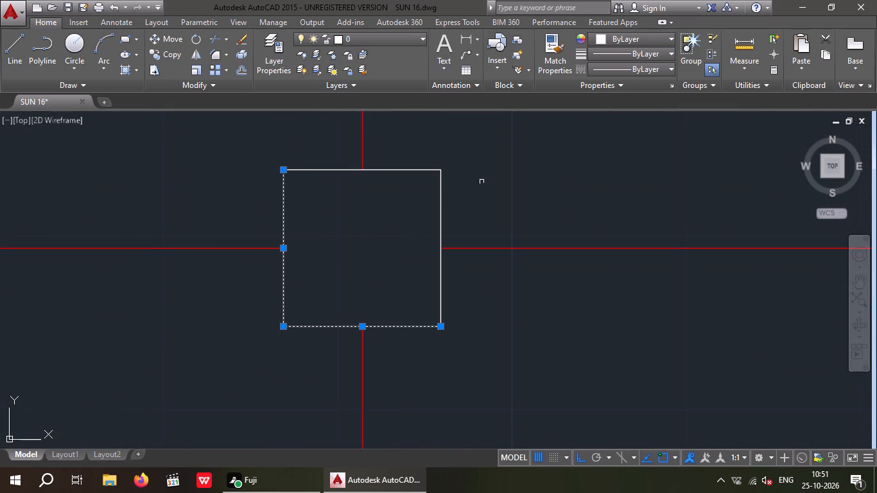
drag(476, 144, 411, 191)
click(406, 195)
Add all four edges of the middle column square in the second row to the selection.
scroll(421, 175, down, 6)
scroll(598, 172, up, 1)
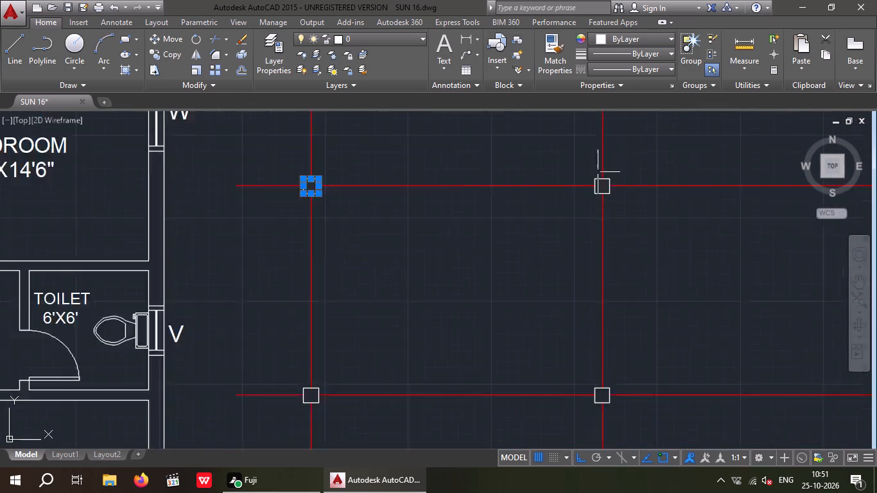
scroll(602, 168, up, 3)
scroll(575, 268, up, 2)
drag(553, 281, 504, 324)
click(499, 327)
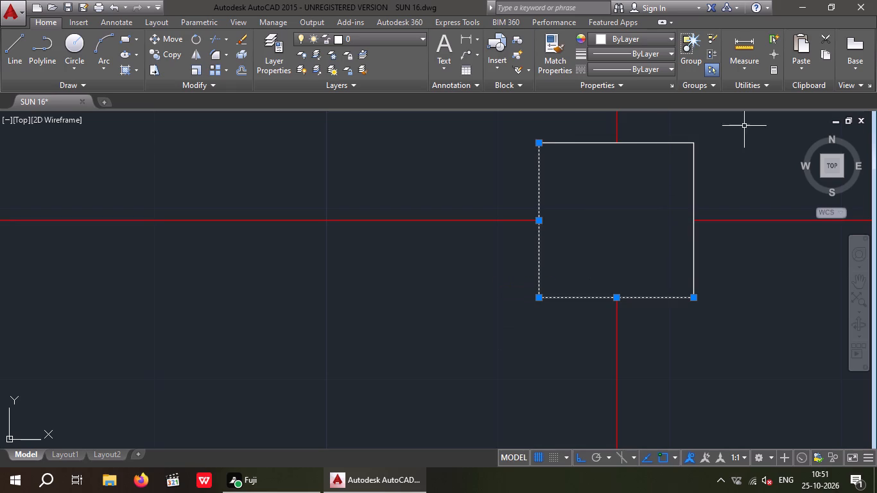
drag(707, 117, 676, 163)
click(668, 171)
Add all four edges of the right column square in the second row to the selection.
scroll(673, 141, down, 6)
middle_drag(712, 211, 302, 272)
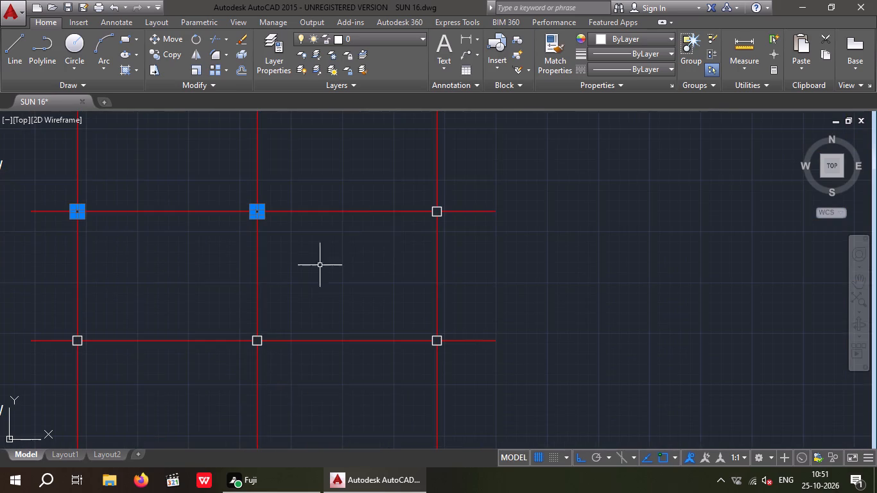
scroll(424, 211, up, 5)
scroll(487, 252, up, 1)
drag(503, 245, 428, 308)
click(427, 309)
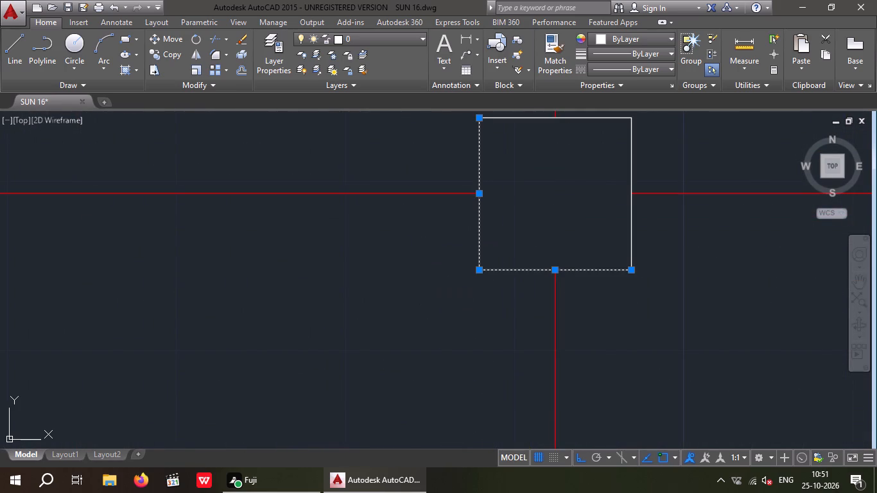
middle_drag(551, 236, 523, 282)
drag(620, 135, 578, 191)
click(578, 191)
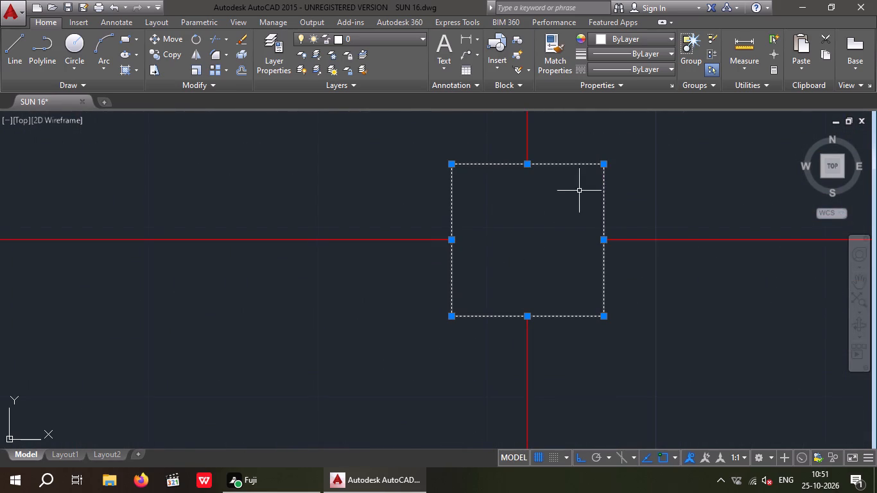
Add all four edges of the left column square in the third row to the selection.
scroll(577, 191, down, 7)
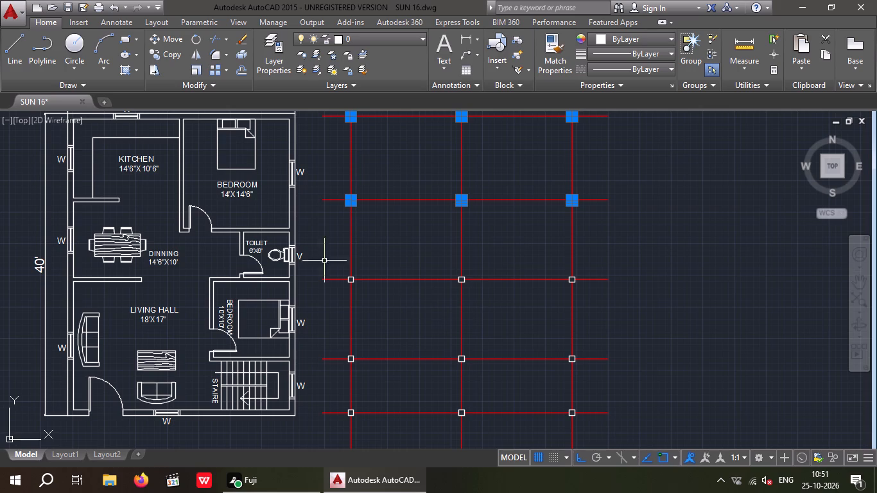
scroll(346, 278, up, 7)
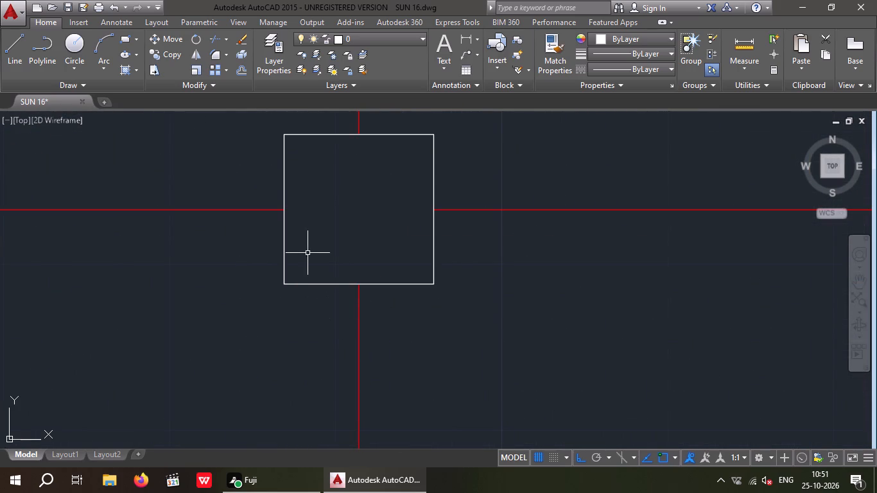
drag(308, 253, 256, 302)
click(254, 303)
drag(455, 116, 423, 151)
click(417, 157)
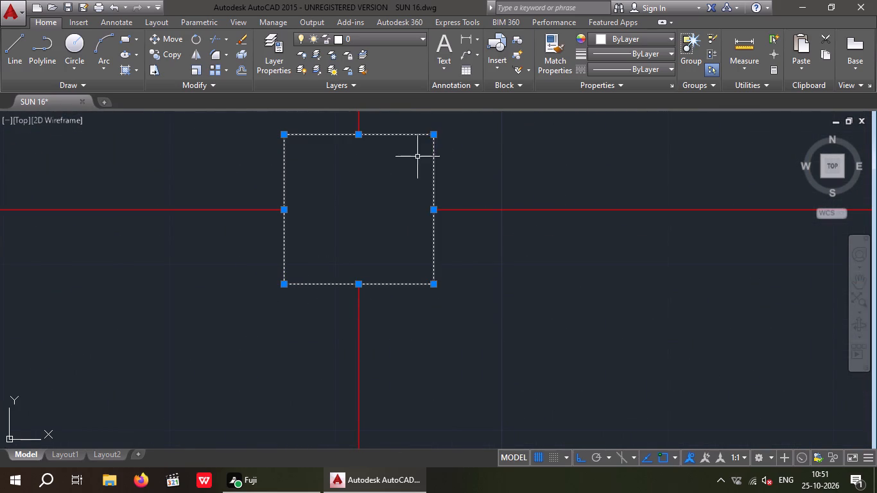
Add all four edges of the middle column square in the third row to the selection.
scroll(442, 128, down, 5)
middle_drag(551, 208, 336, 314)
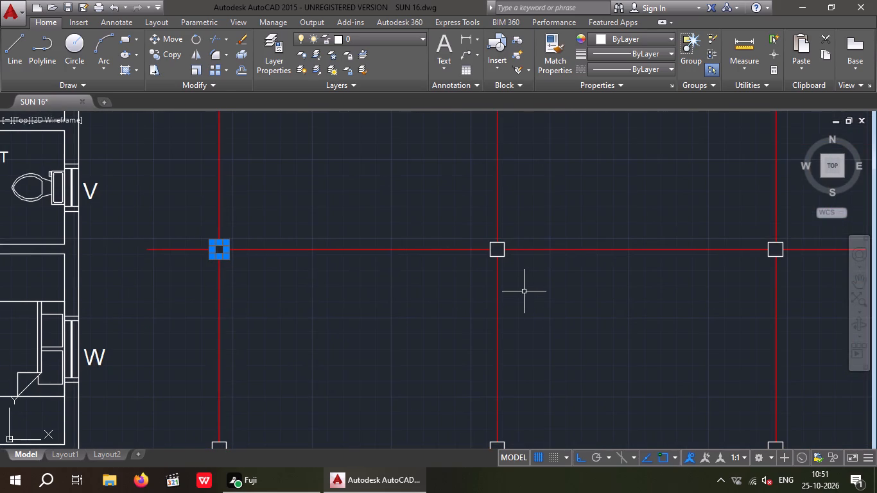
scroll(506, 263, up, 4)
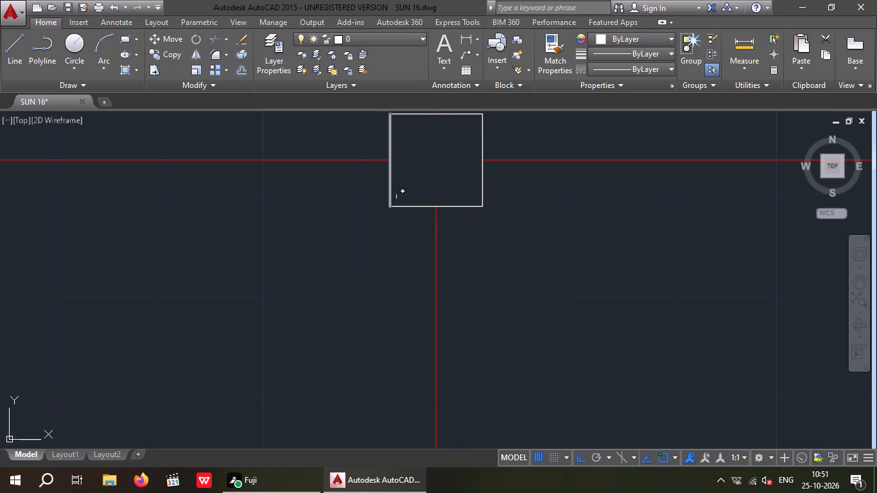
drag(401, 191, 363, 235)
click(362, 236)
middle_drag(354, 267, 315, 338)
drag(453, 163, 419, 205)
click(419, 205)
Add all four edges of the right column square in the third row to the selection.
scroll(434, 187, down, 5)
middle_drag(483, 238, 332, 270)
scroll(457, 230, up, 4)
drag(423, 229, 404, 254)
click(401, 257)
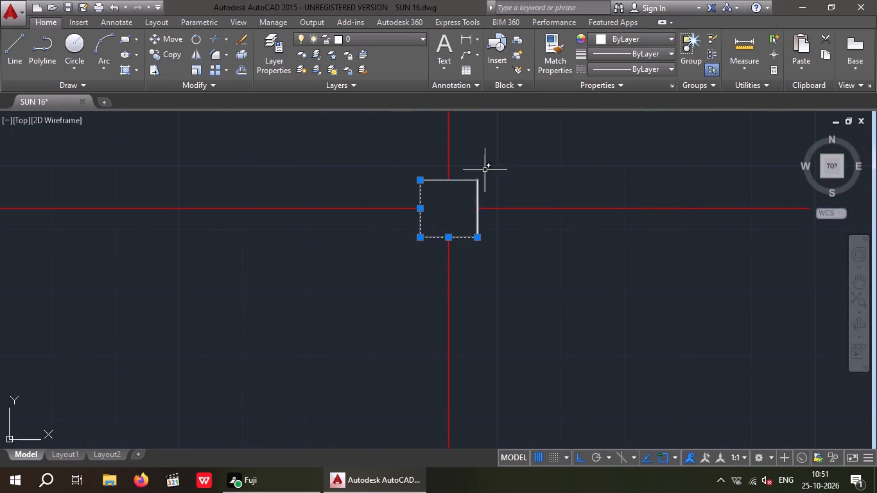
drag(490, 161, 457, 196)
click(459, 195)
Add all four edges of the left column square in the fourth row to the selection.
scroll(475, 175, down, 5)
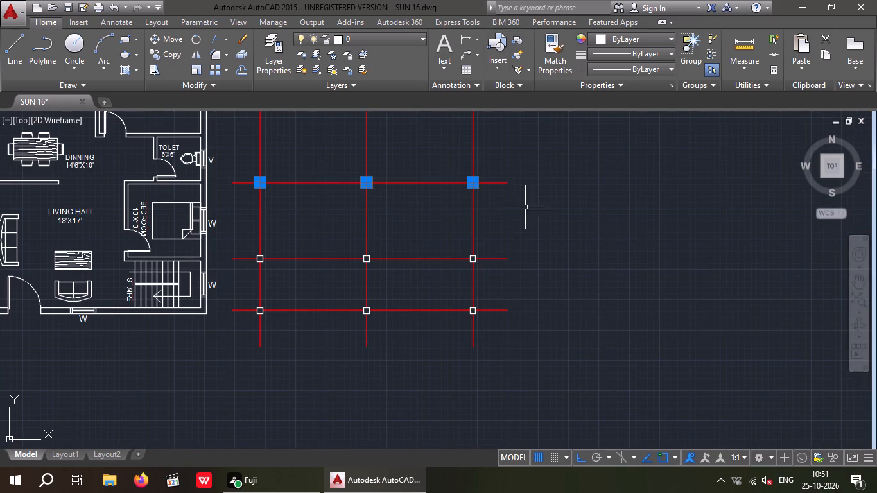
middle_drag(526, 207, 568, 191)
scroll(552, 209, down, 2)
scroll(450, 221, up, 4)
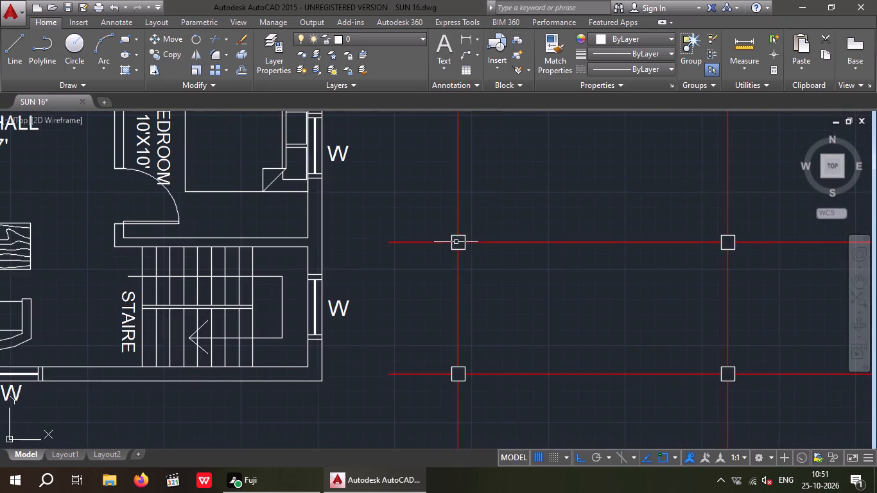
scroll(456, 243, up, 5)
drag(424, 266, 372, 317)
click(370, 318)
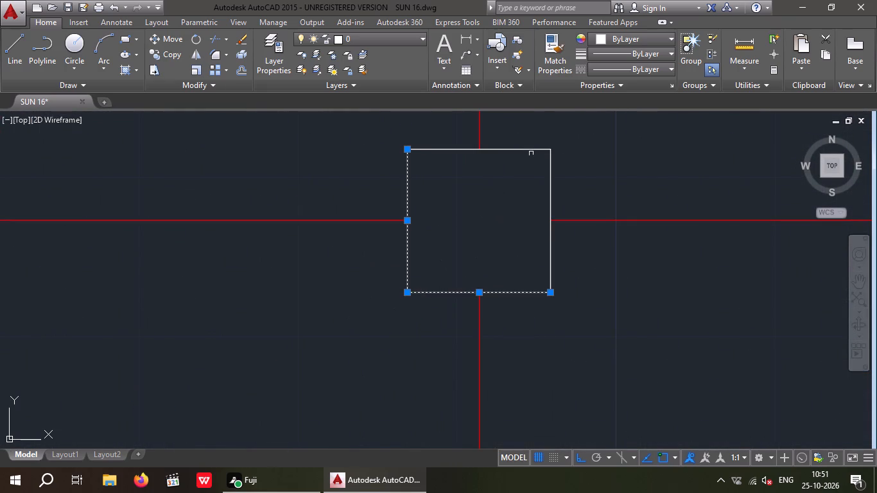
drag(569, 125, 526, 185)
click(536, 174)
Add all four edges of the middle column square in the fourth row to the selection.
scroll(529, 171, down, 6)
middle_drag(595, 227, 430, 281)
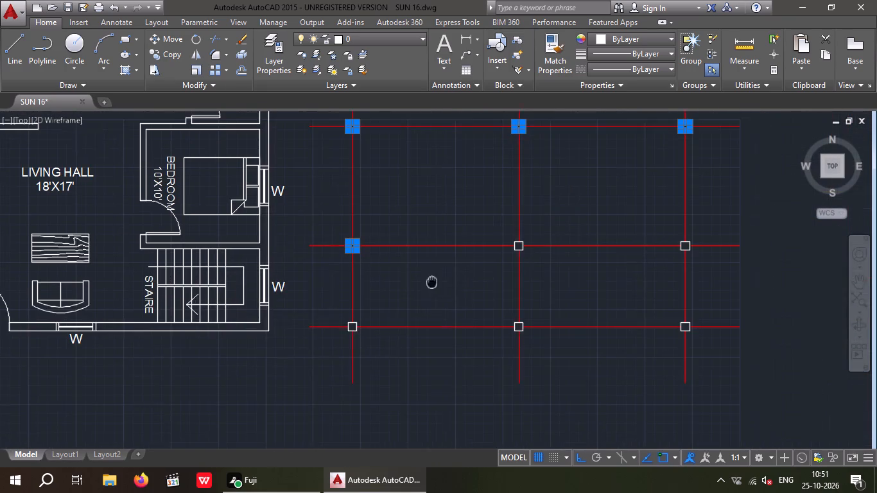
scroll(508, 250, up, 5)
drag(549, 238, 507, 272)
click(497, 279)
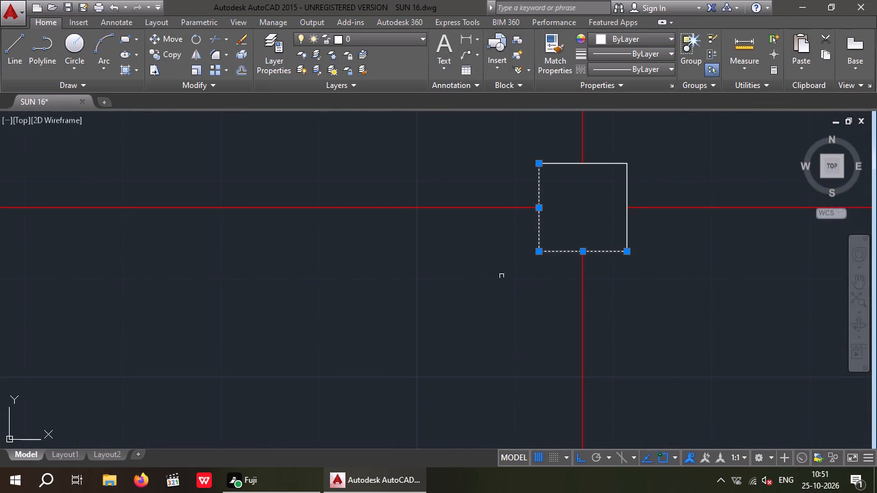
drag(645, 135, 610, 180)
click(609, 180)
Add all four edges of the right column square in the fourth row to the selection.
scroll(616, 159, down, 4)
middle_drag(633, 259, 475, 333)
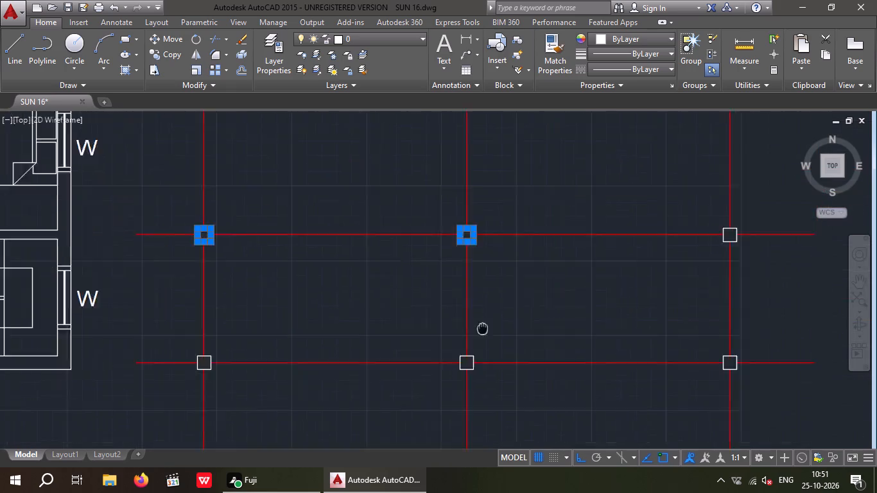
middle_drag(475, 333, 444, 352)
scroll(480, 335, down, 2)
scroll(561, 310, up, 8)
drag(532, 318, 431, 385)
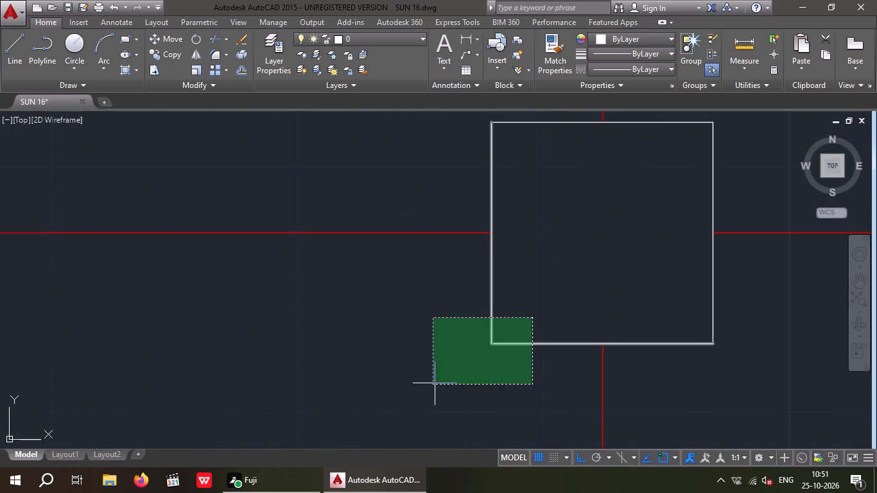
drag(431, 385, 433, 385)
click(431, 385)
scroll(445, 357, down, 4)
scroll(493, 312, up, 3)
drag(490, 311, 448, 368)
click(447, 369)
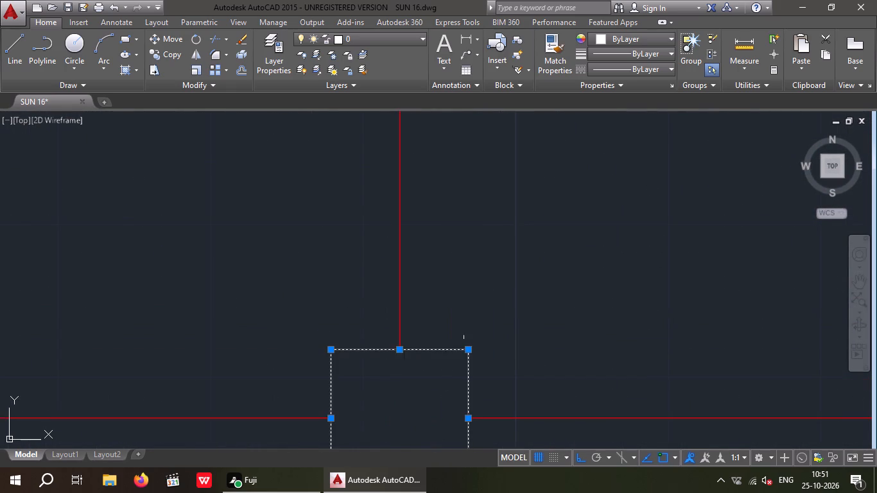
Add all four edges of the right column square in the bottom row to the selection.
scroll(482, 313, down, 6)
middle_drag(468, 407, 513, 318)
scroll(503, 320, up, 4)
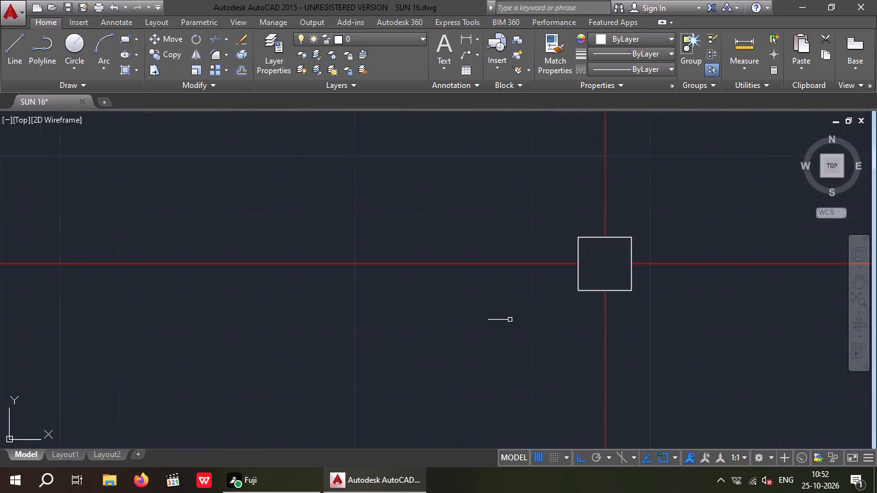
scroll(584, 284, up, 3)
drag(586, 282, 512, 344)
click(510, 345)
scroll(516, 335, down, 4)
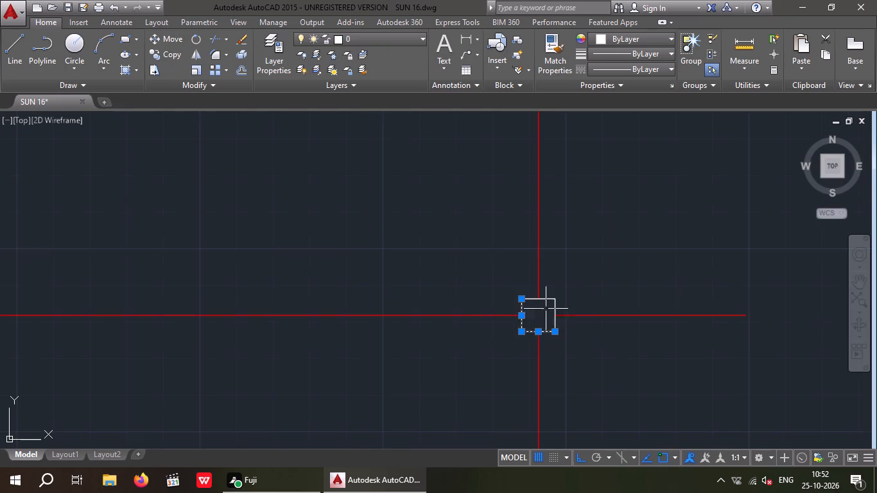
scroll(559, 279, up, 4)
drag(560, 311, 516, 385)
click(496, 399)
Add all four edges of the middle column square in the bottom row to the selection.
scroll(525, 339, down, 3)
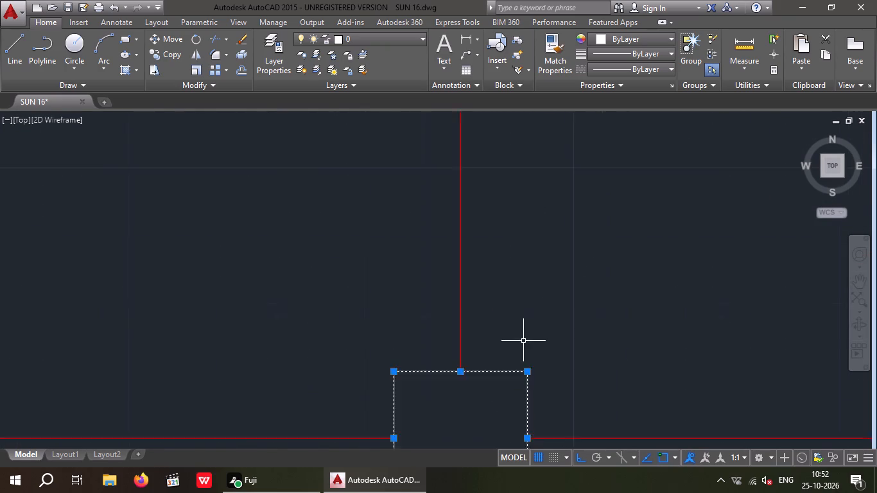
scroll(523, 341, down, 2)
middle_drag(343, 386, 561, 341)
scroll(332, 307, up, 4)
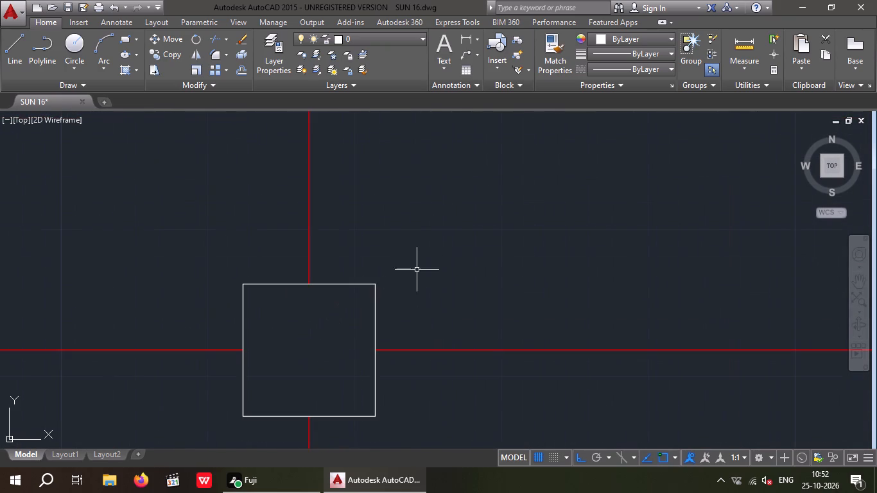
drag(420, 241, 385, 277)
click(362, 292)
drag(264, 391, 219, 431)
drag(214, 433, 222, 431)
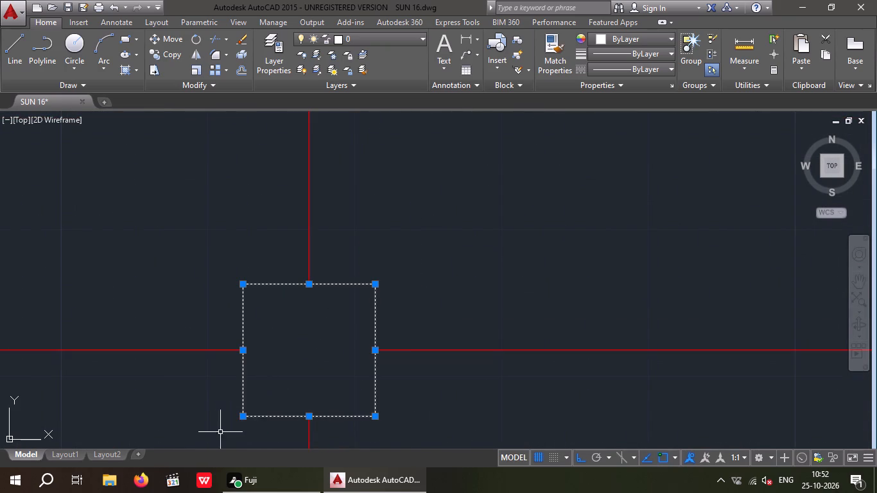
drag(222, 431, 225, 429)
Add all four edges of the left column square in the bottom row to the selection.
scroll(243, 402, down, 3)
middle_drag(186, 407, 424, 345)
scroll(420, 343, down, 3)
scroll(275, 346, up, 4)
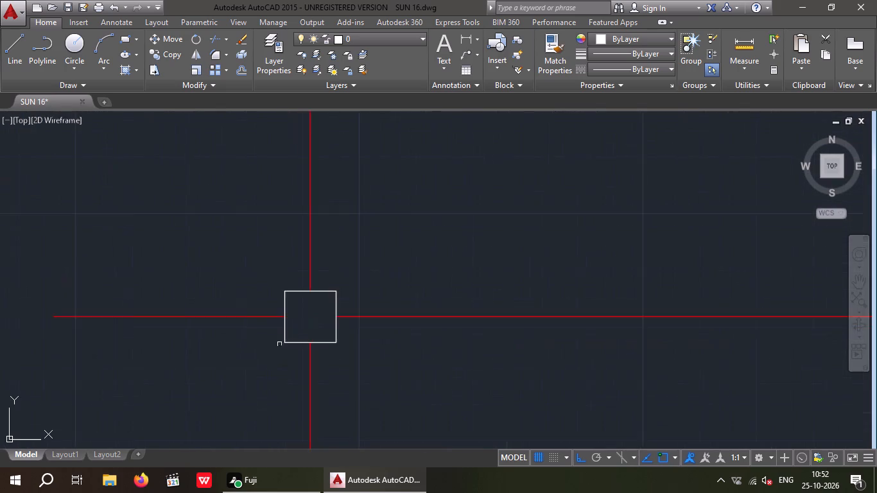
scroll(292, 337, up, 3)
drag(282, 348, 254, 360)
click(233, 375)
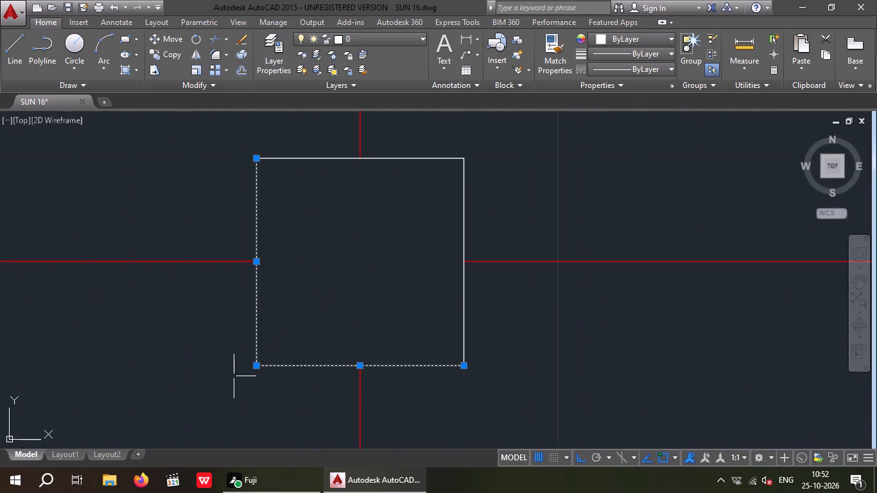
drag(504, 137, 444, 191)
click(431, 197)
Change the object colour of all selected column squares to Green and clear the selection.
click(642, 36)
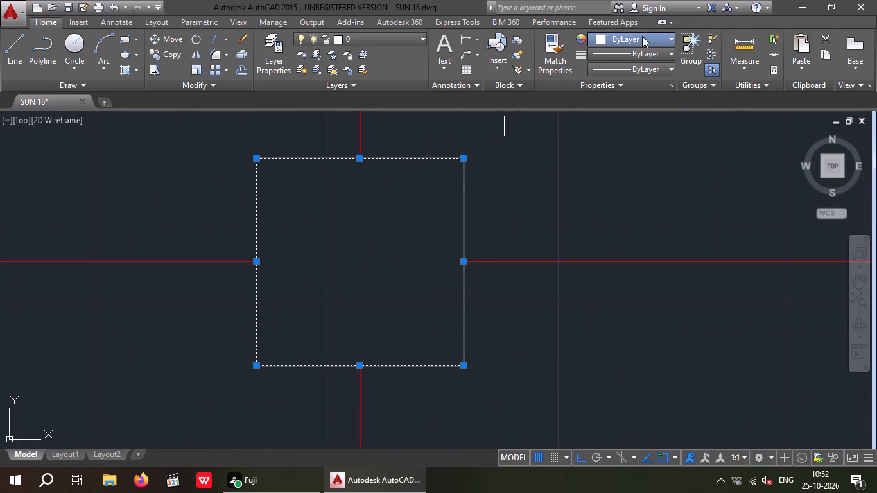
click(620, 167)
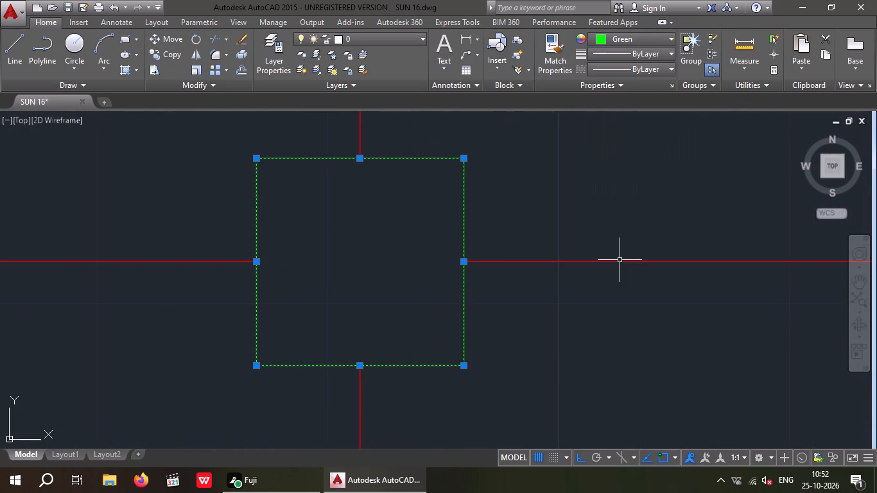
key(Escape)
key(Escape)
Set up a new hatch with the SOLID pattern and the hatch colour Green.
scroll(618, 235, down, 6)
middle_drag(658, 265, 467, 410)
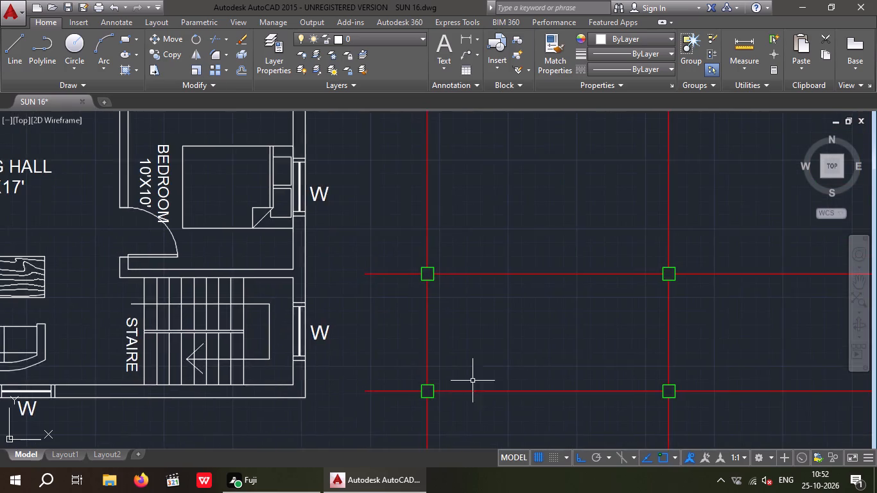
scroll(500, 368, down, 4)
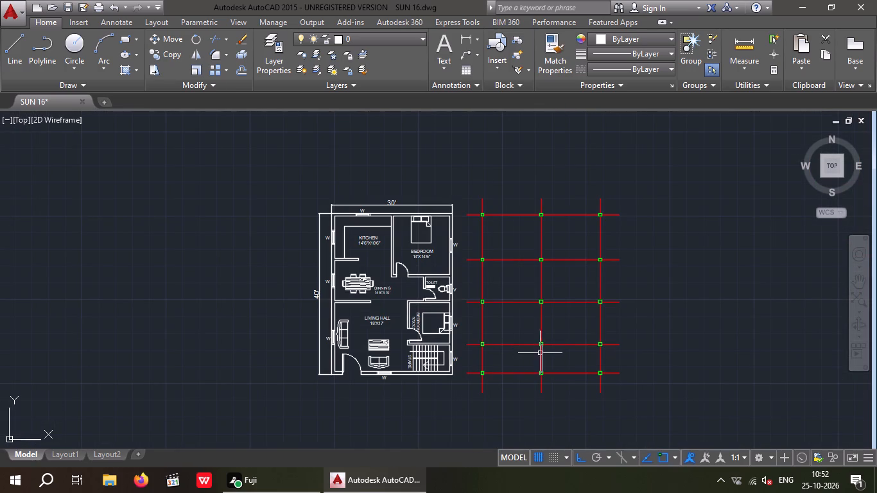
click(123, 67)
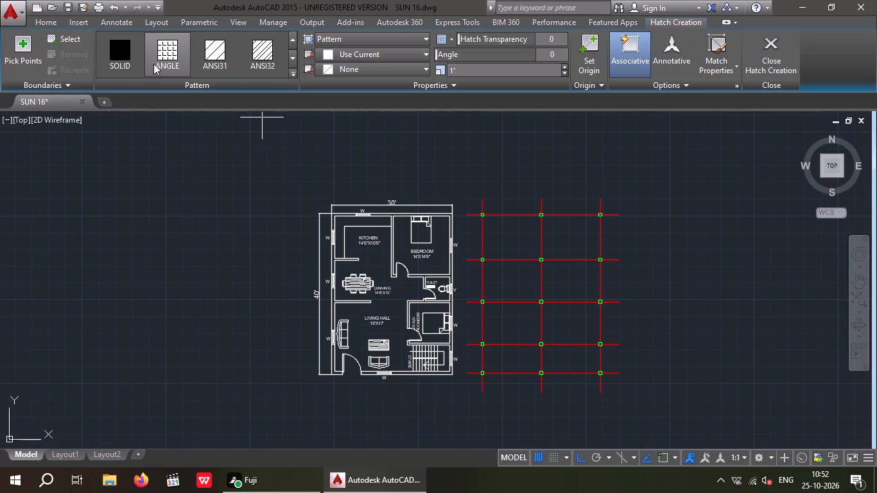
click(116, 54)
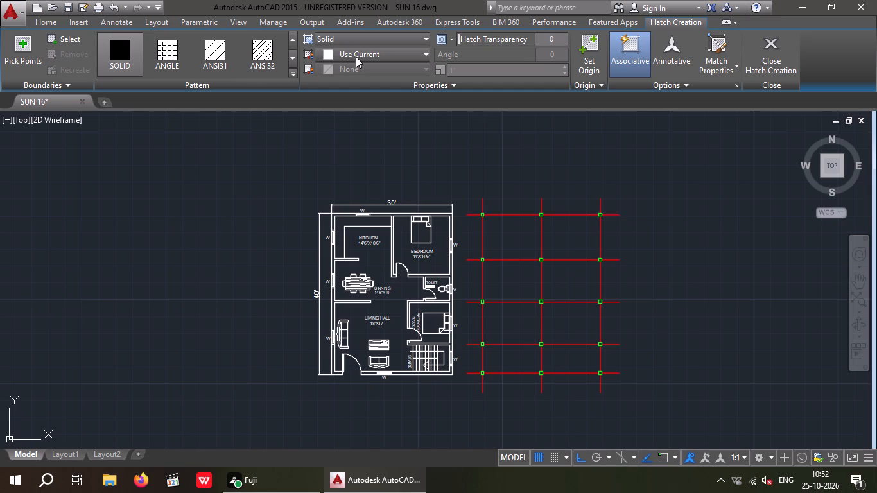
click(359, 56)
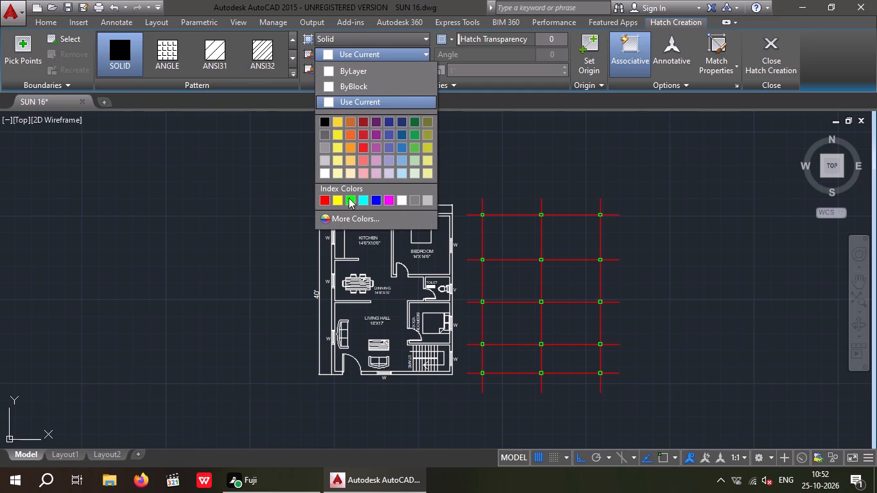
click(347, 200)
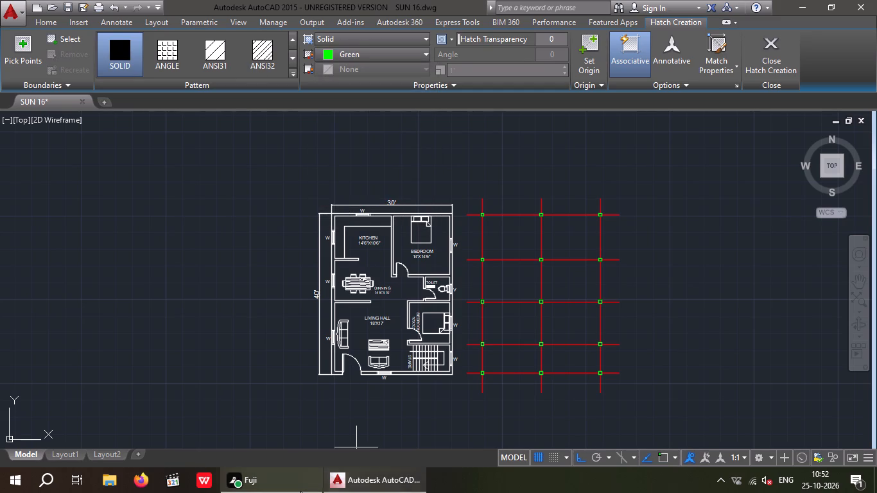
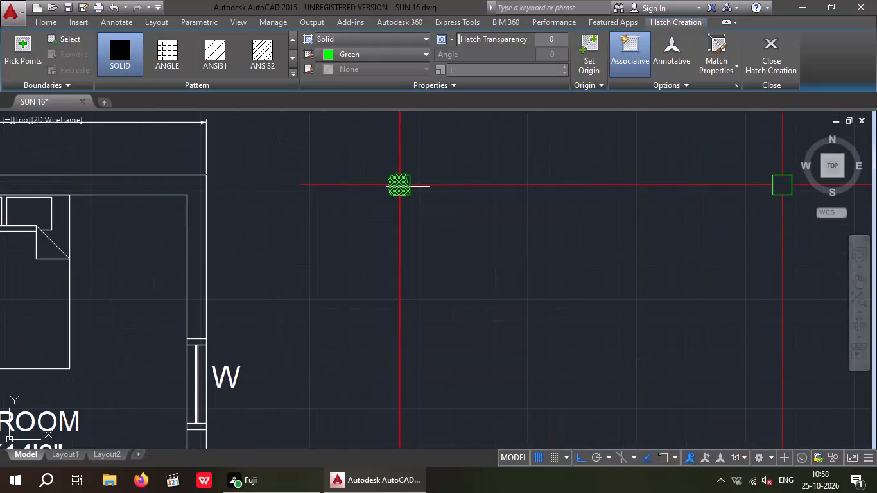
Fill the left, middle and right column squares in the top row with the solid green hatch.
click(406, 189)
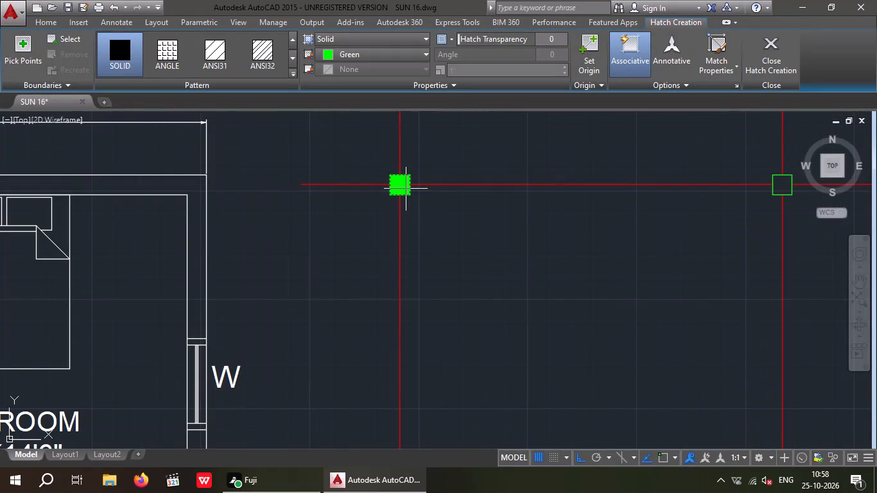
scroll(446, 194, down, 4)
scroll(504, 196, up, 4)
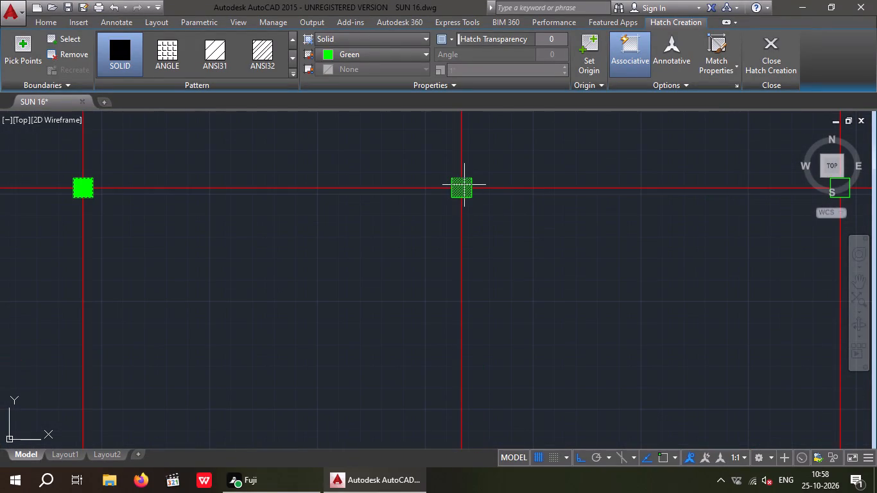
click(464, 184)
scroll(464, 184, down, 3)
scroll(558, 190, up, 3)
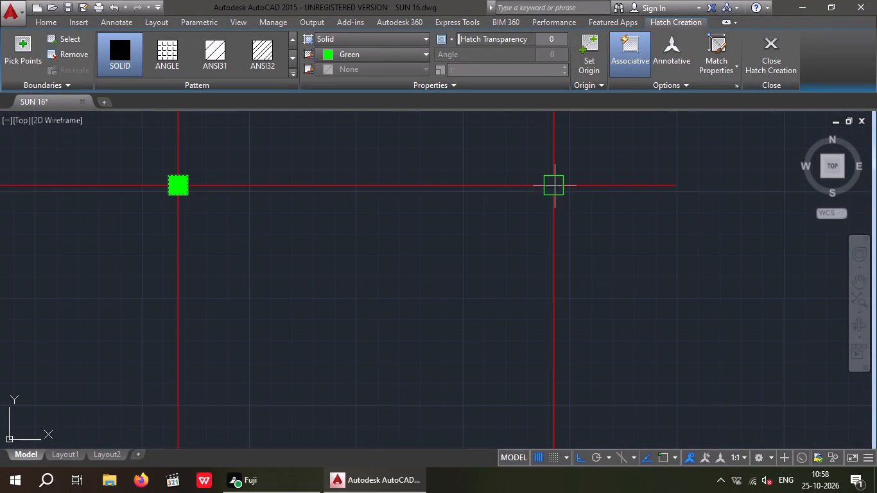
click(555, 186)
Fill the left, middle and right column squares in the second row with the solid green hatch.
scroll(555, 184, down, 4)
scroll(442, 230, up, 4)
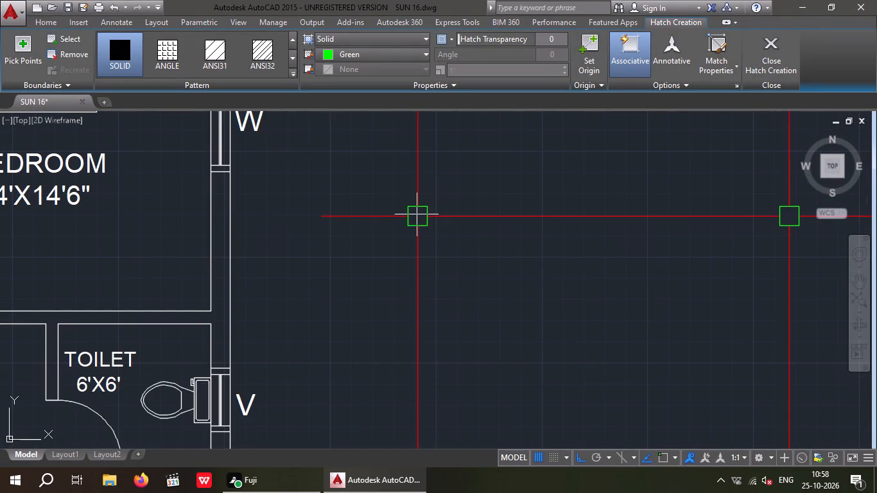
click(417, 214)
scroll(418, 216, down, 4)
scroll(512, 215, up, 4)
click(499, 220)
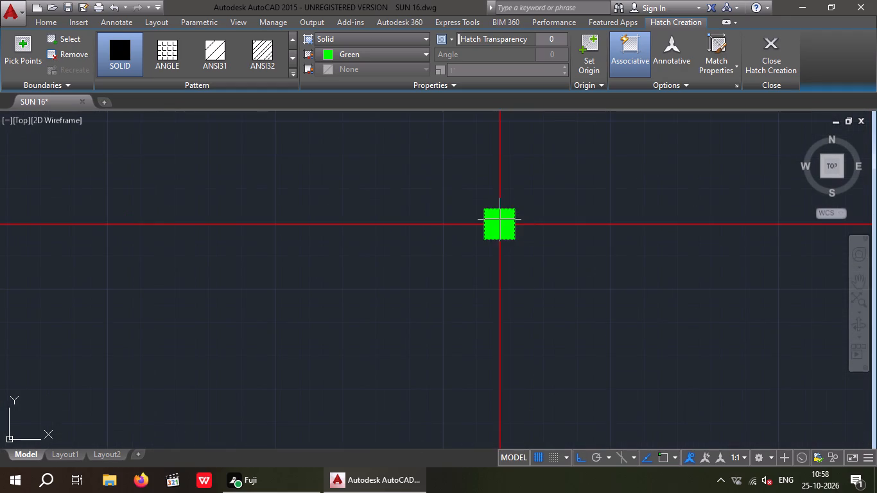
scroll(499, 220, down, 4)
scroll(595, 222, up, 4)
click(563, 215)
Fill the left, middle and right column squares in the third row with the solid green hatch.
scroll(562, 214, down, 3)
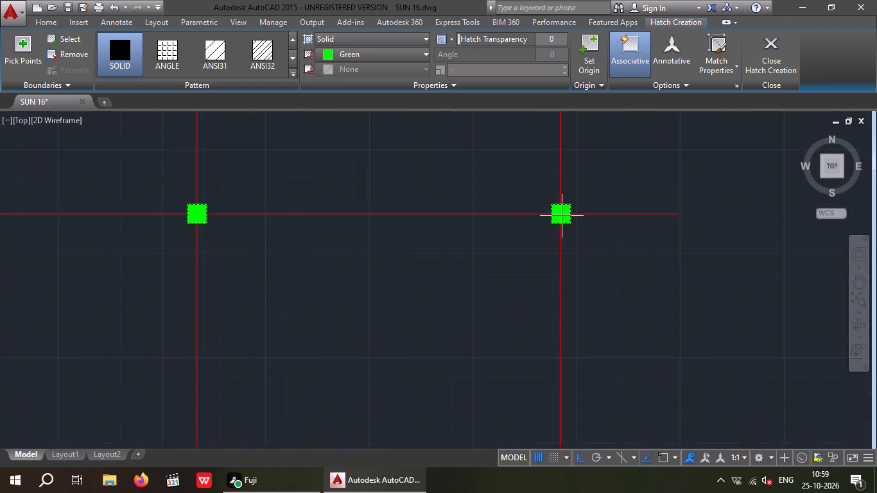
scroll(562, 216, down, 2)
scroll(382, 284, up, 5)
click(383, 261)
scroll(388, 256, down, 4)
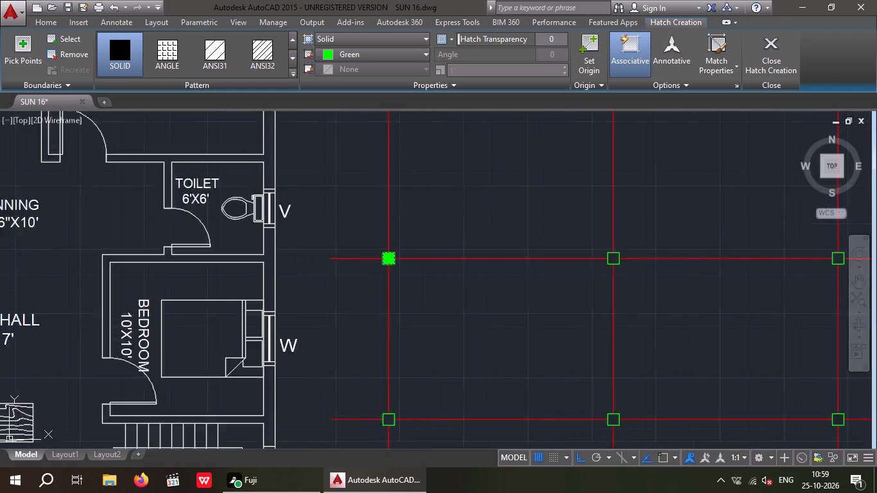
scroll(389, 260, down, 2)
scroll(449, 259, up, 5)
click(403, 273)
scroll(404, 268, down, 5)
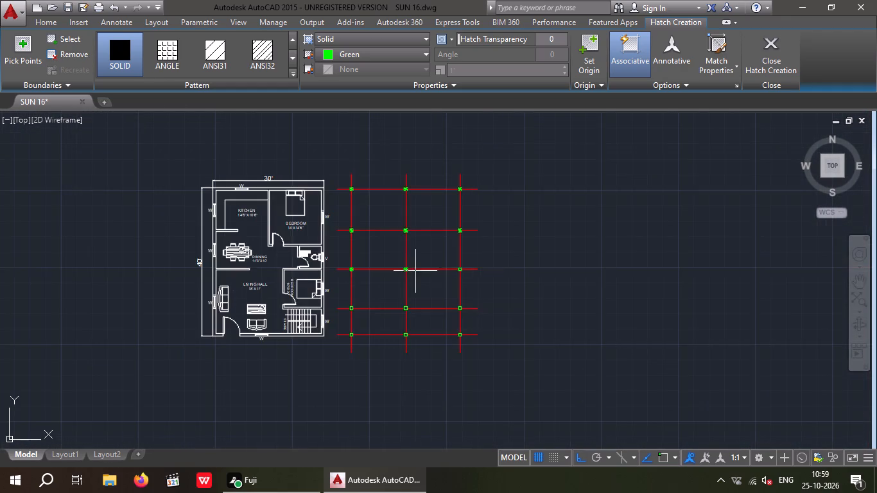
scroll(469, 268, up, 5)
click(367, 284)
Fill the left, middle and right column squares in the fourth row with the solid green hatch.
scroll(376, 276, down, 6)
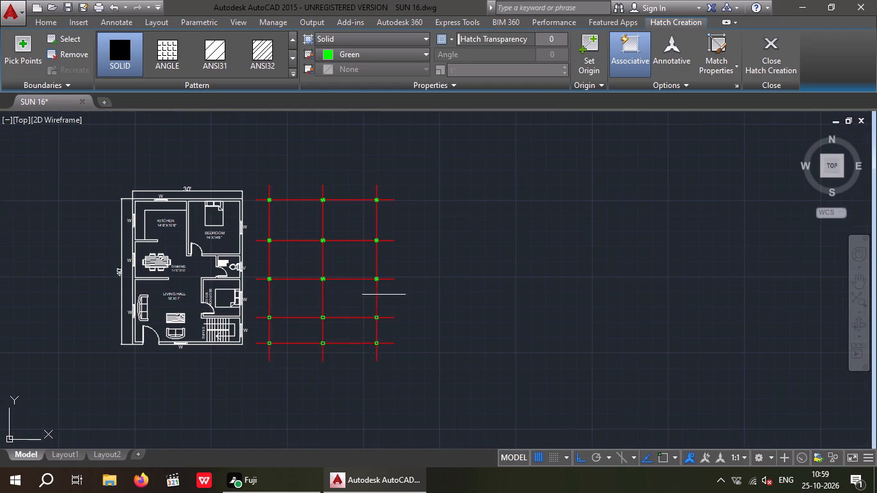
scroll(257, 322, up, 5)
click(347, 271)
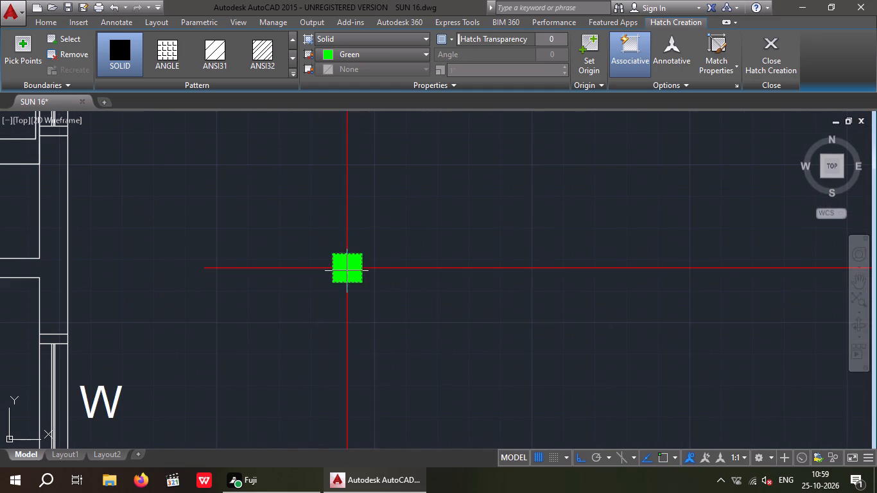
scroll(349, 266, down, 6)
scroll(399, 272, up, 4)
click(395, 258)
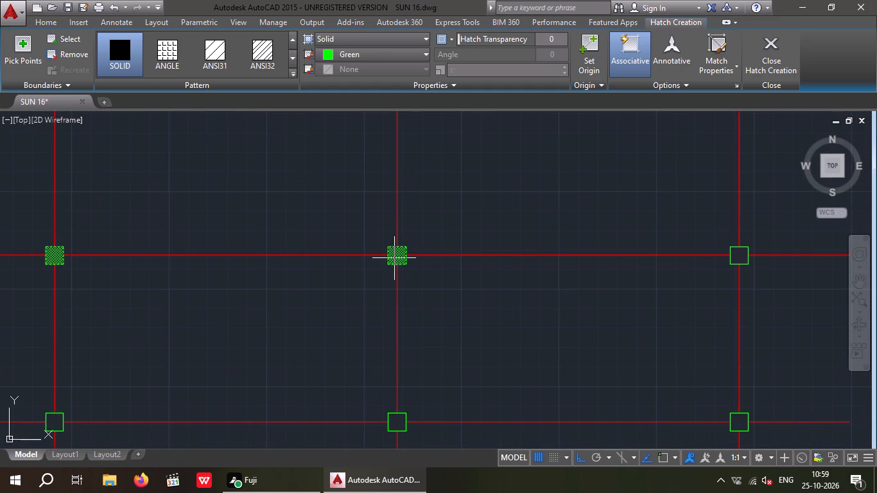
scroll(394, 259, down, 4)
scroll(462, 259, up, 4)
click(573, 267)
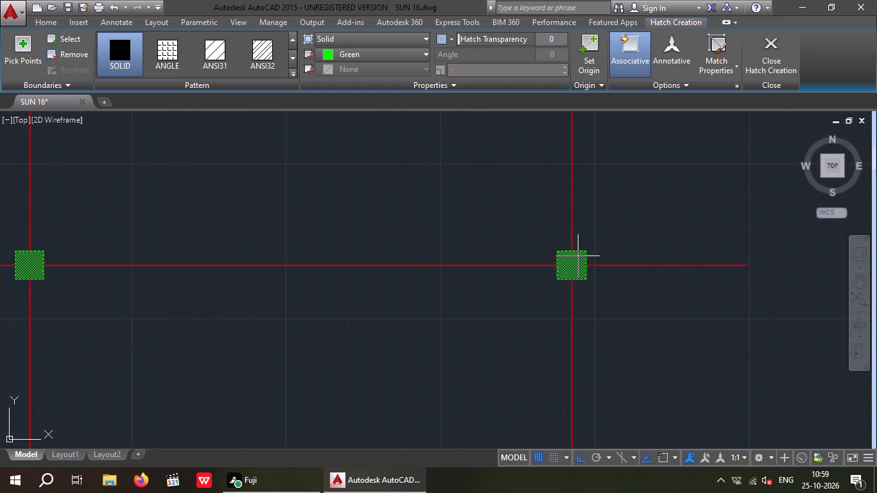
Fill the left, middle and right column squares in the bottom row with the solid green hatch and end the Hatch command.
scroll(578, 256, down, 4)
scroll(416, 310, up, 4)
click(379, 255)
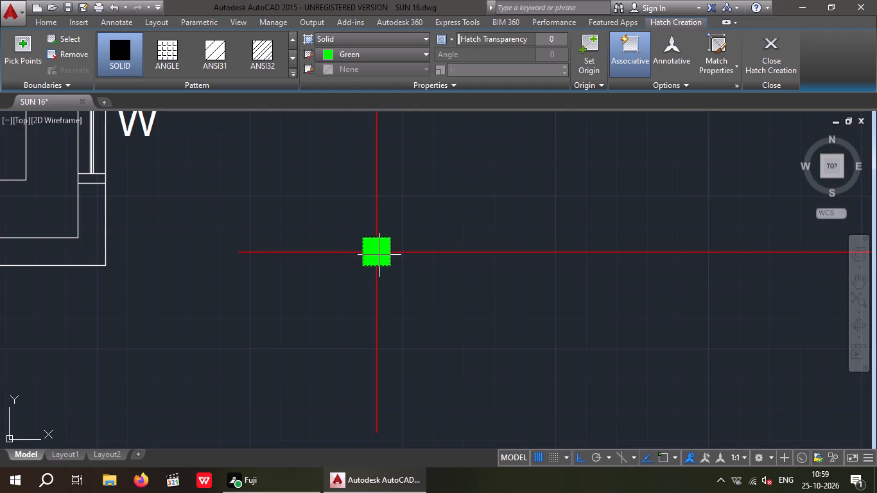
scroll(381, 256, down, 5)
scroll(464, 264, up, 5)
click(463, 251)
scroll(462, 258, down, 3)
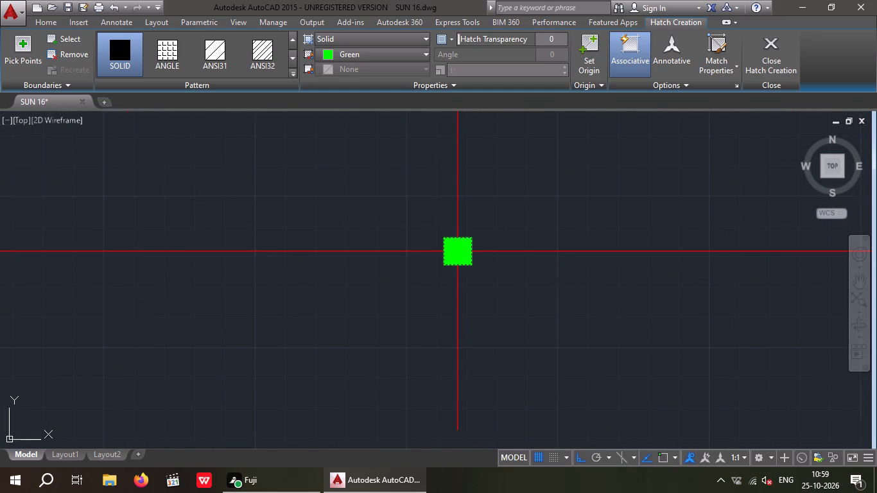
scroll(462, 258, down, 3)
scroll(541, 268, up, 3)
click(549, 266)
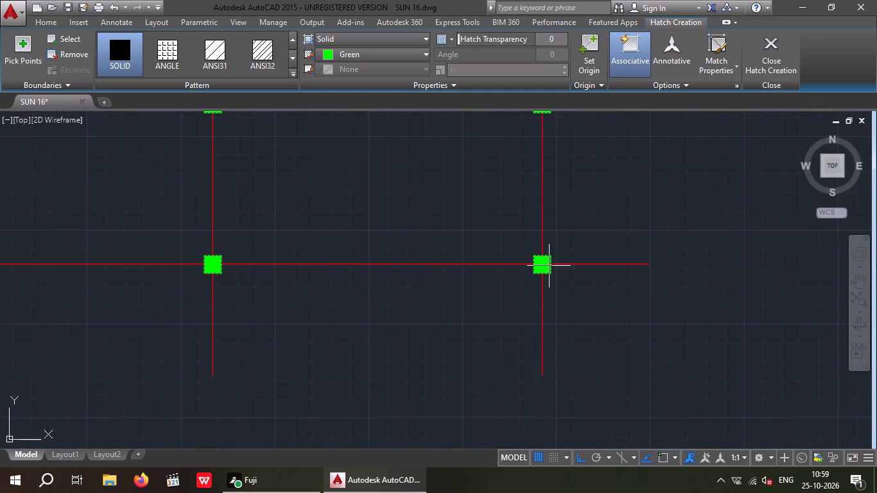
scroll(548, 291, down, 2)
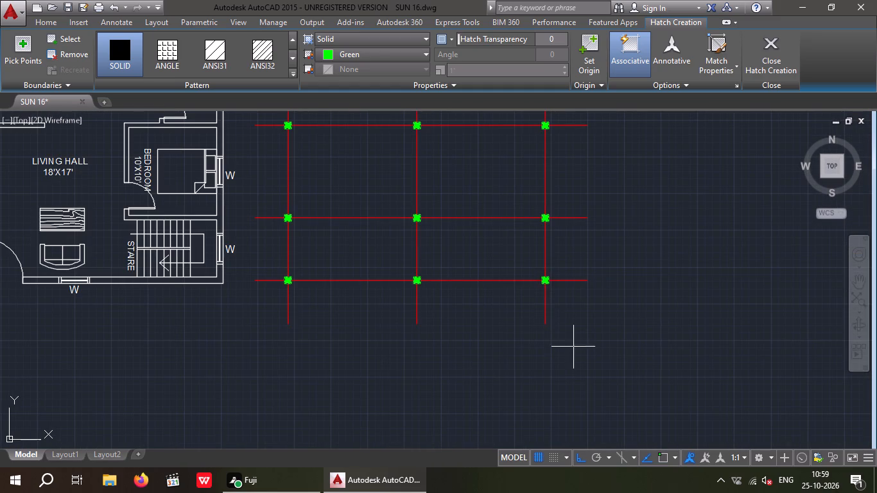
key(Escape)
key(Escape)
Copy the whole dimensioned house plan horizontally about 178'-3" to the right, well clear of the column layout.
scroll(543, 300, down, 2)
middle_drag(539, 334, 539, 378)
middle_drag(521, 336, 521, 336)
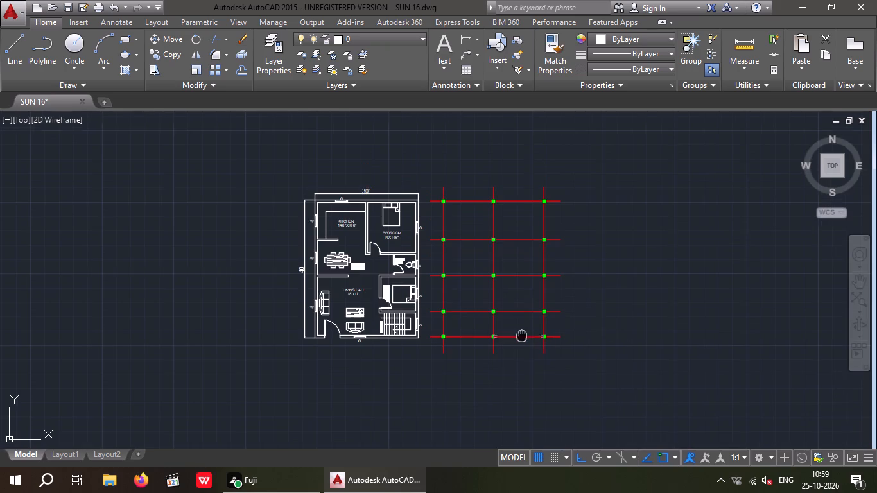
middle_drag(521, 336, 534, 291)
scroll(534, 291, up, 1)
middle_drag(399, 353, 435, 417)
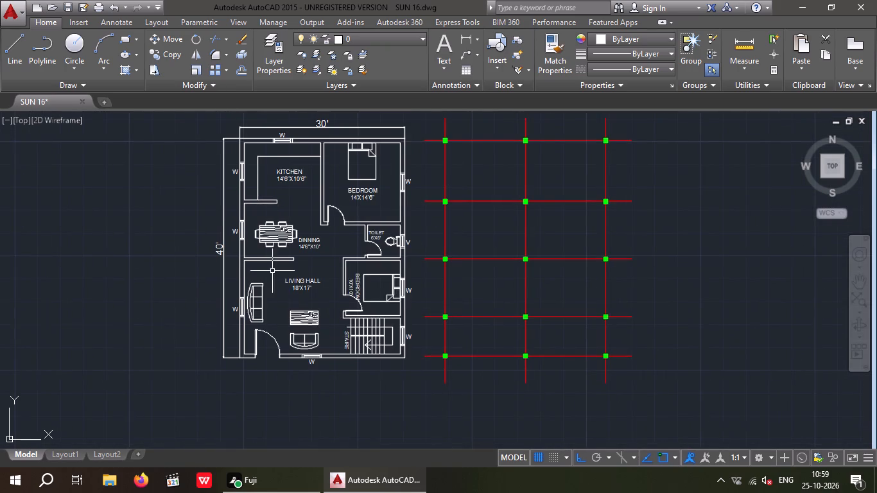
scroll(276, 275, down, 2)
click(250, 201)
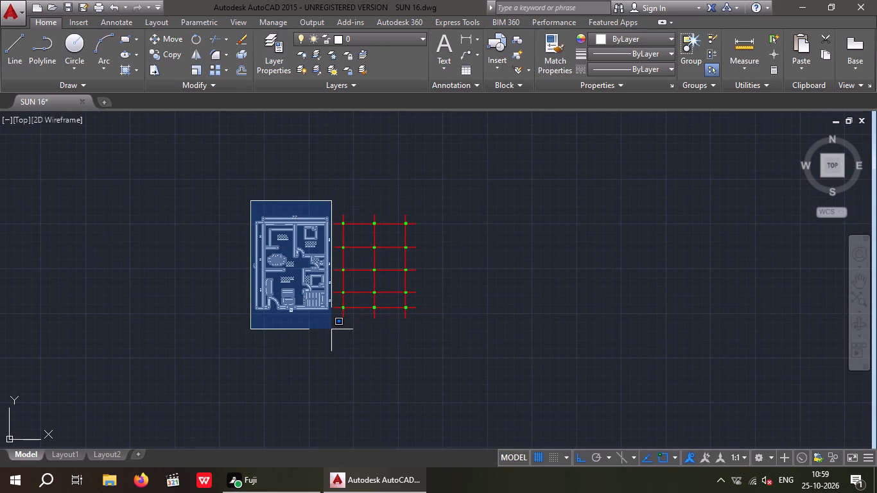
scroll(331, 329, up, 3)
click(328, 308)
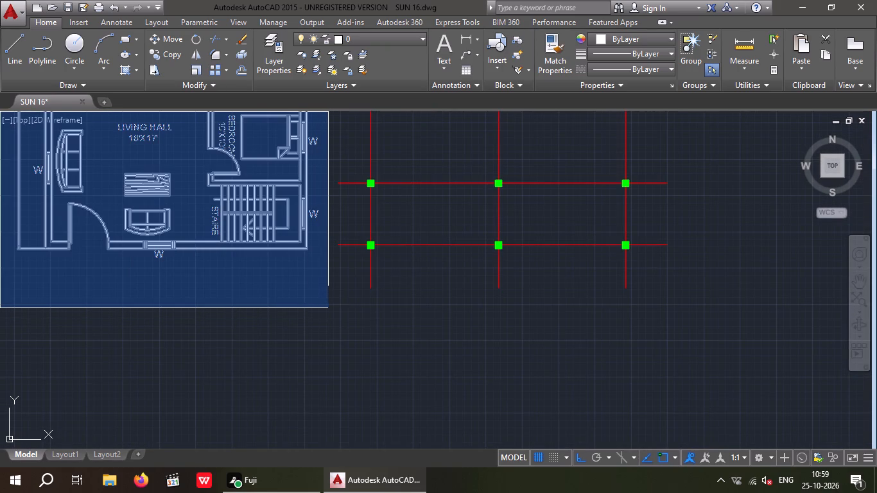
scroll(328, 310, down, 3)
drag(235, 183, 263, 199)
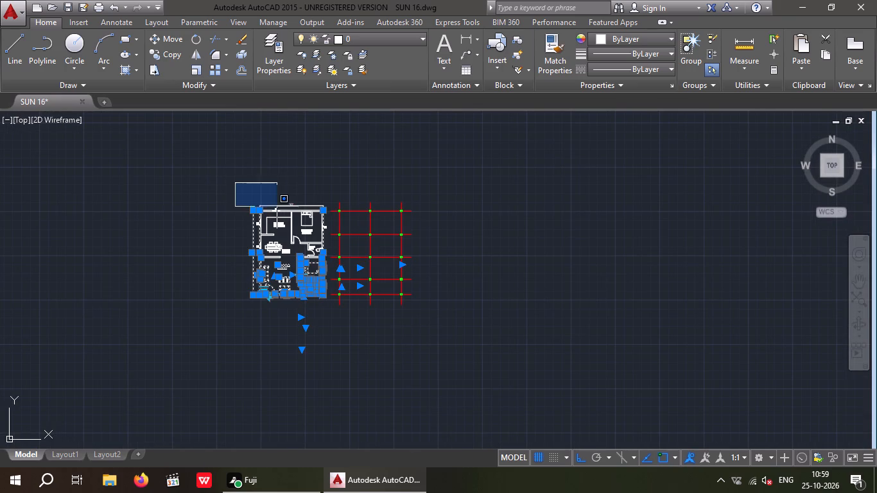
click(331, 266)
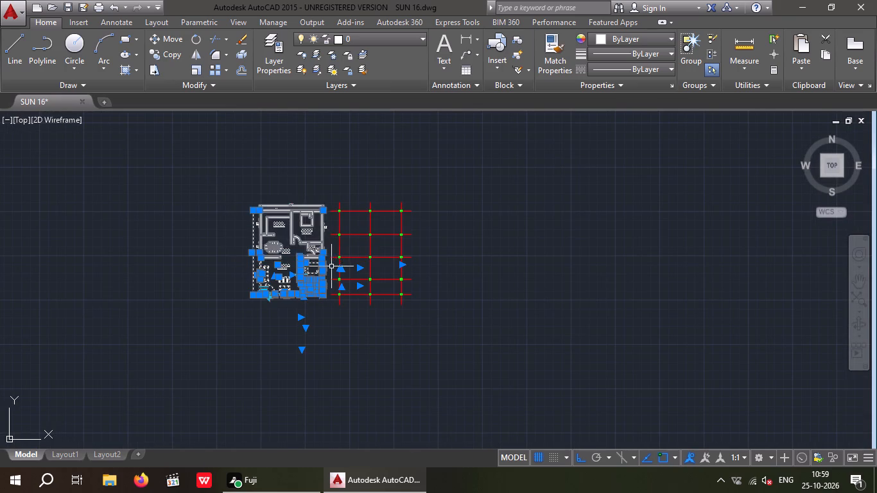
click(175, 54)
scroll(314, 215, up, 4)
click(360, 182)
scroll(361, 182, down, 4)
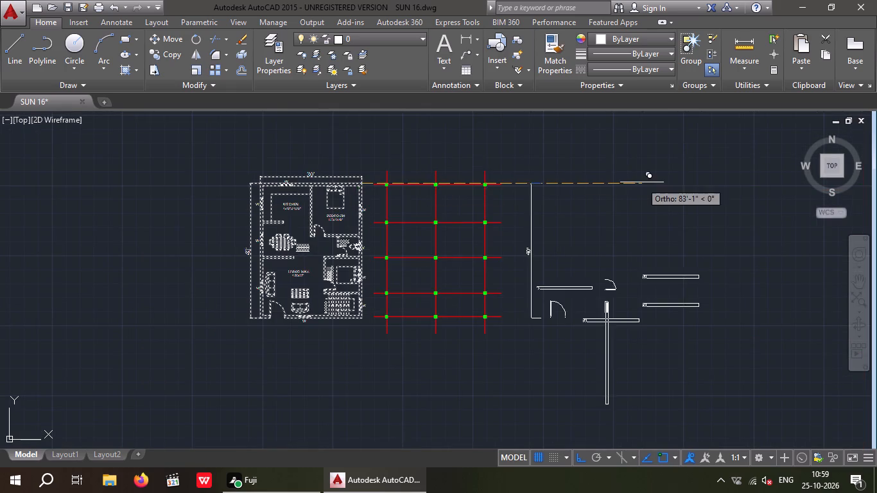
middle_drag(642, 182, 410, 218)
scroll(470, 203, down, 1)
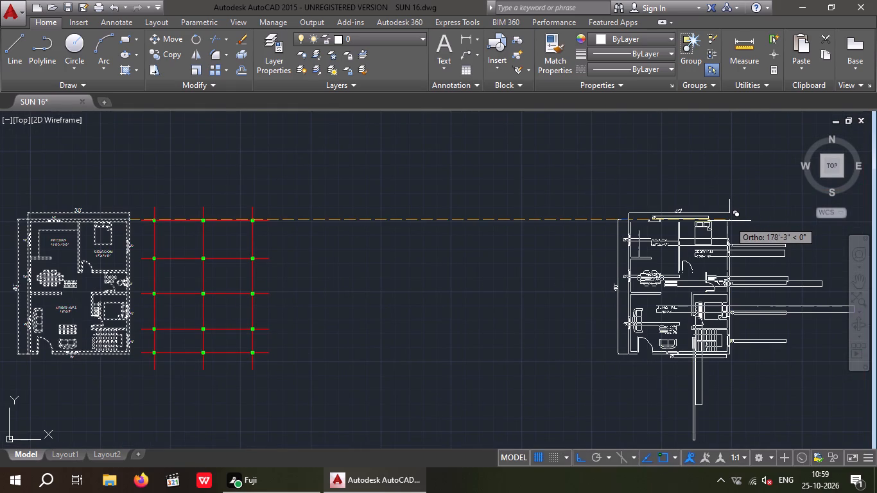
click(729, 221)
key(Escape)
key(Escape)
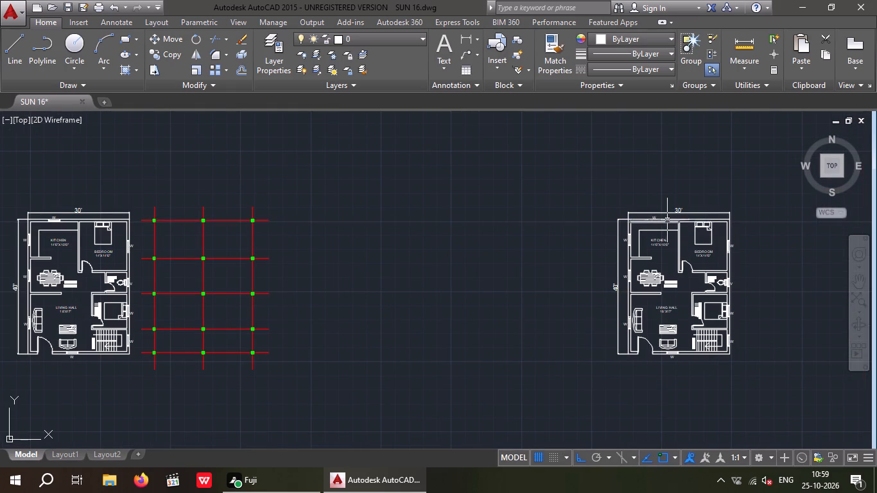
Delete the 30' overall width dimension above the new copy of the house plan.
scroll(674, 215, up, 4)
drag(716, 219, 699, 203)
click(668, 162)
key(Delete)
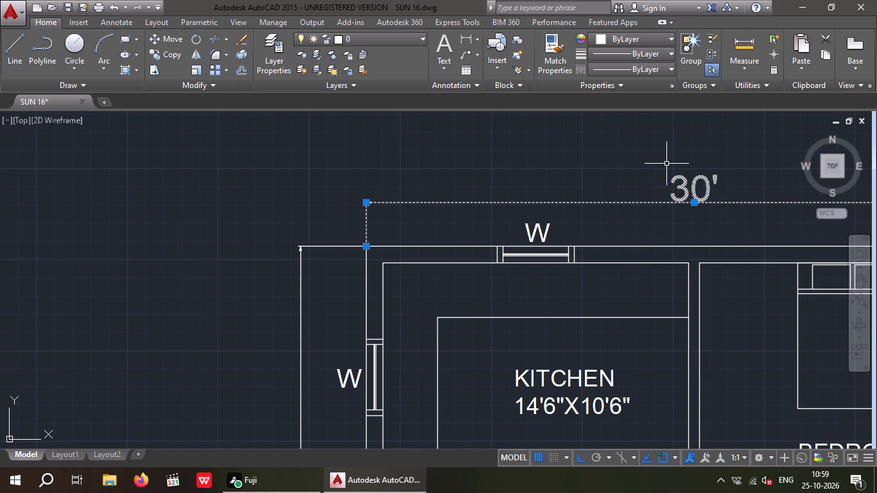
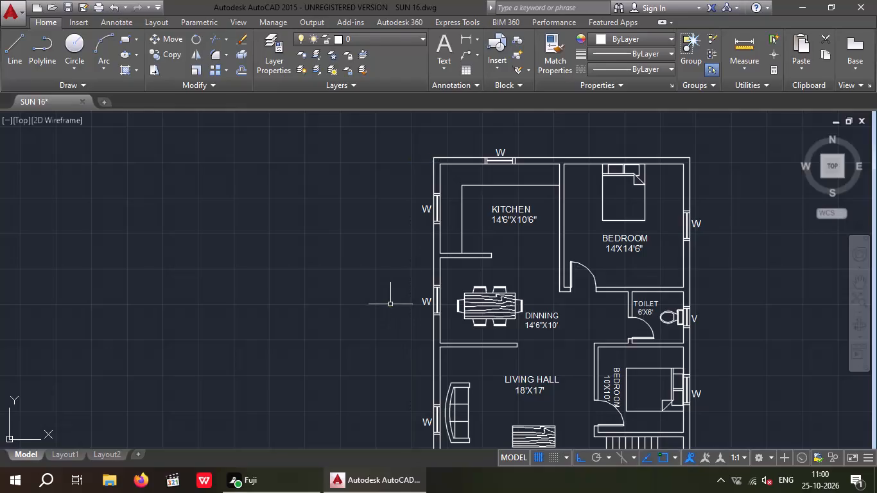
Delete the W labels of the kitchen's top-wall and left-wall windows on the new plan copy.
scroll(510, 139, up, 3)
drag(512, 160, 442, 205)
click(428, 205)
key(Delete)
scroll(442, 179, down, 4)
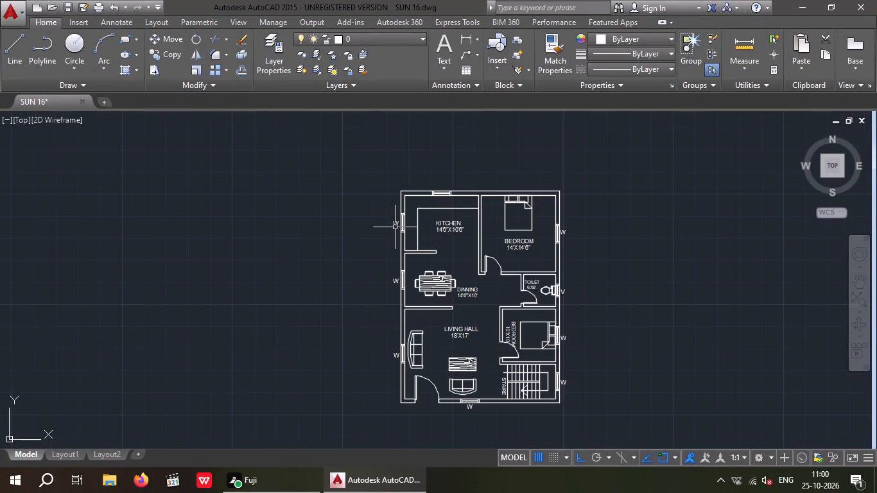
scroll(395, 227, up, 3)
click(395, 242)
click(378, 190)
key(Delete)
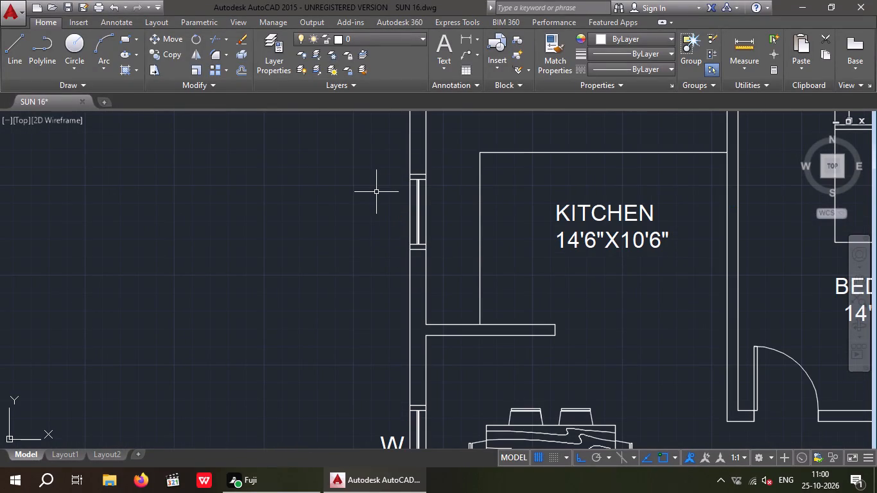
Delete the W labels beside the dining and living hall windows and all W and V window labels along the right wall.
scroll(397, 190, down, 4)
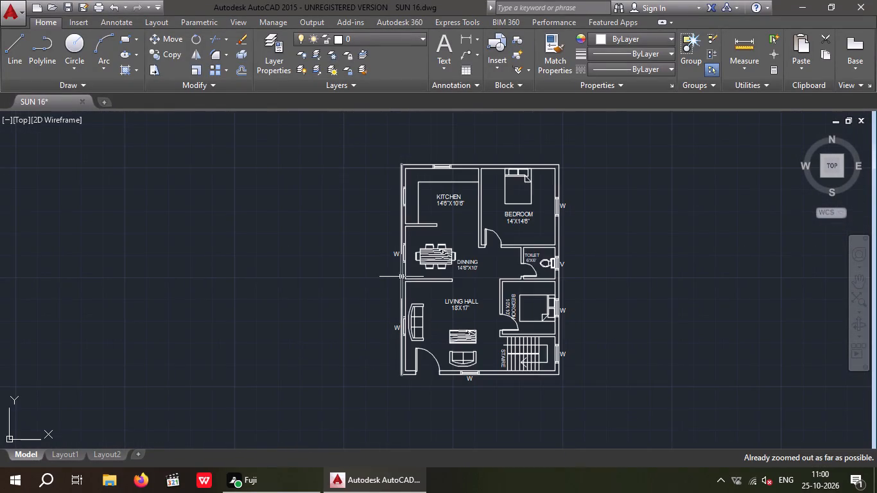
scroll(395, 242, up, 4)
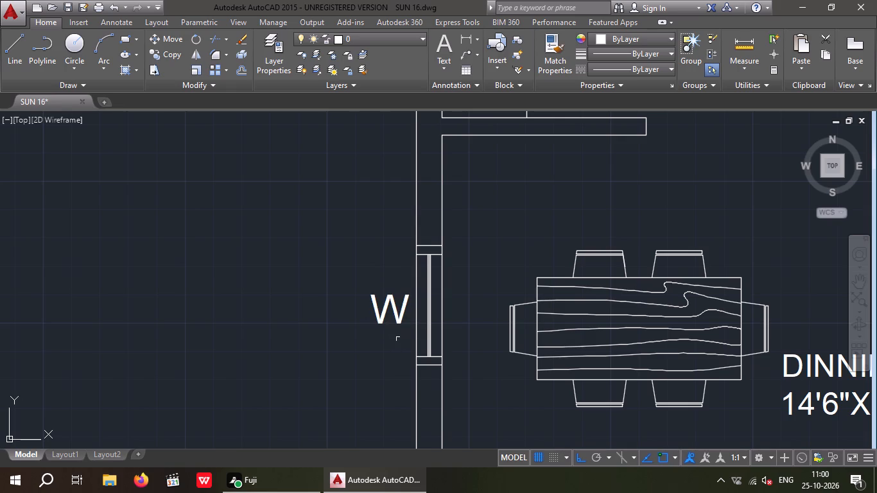
drag(398, 340, 376, 307)
click(365, 281)
scroll(367, 275, down, 4)
scroll(369, 352, up, 3)
drag(371, 387, 360, 370)
click(348, 339)
scroll(352, 307, down, 6)
scroll(524, 187, up, 4)
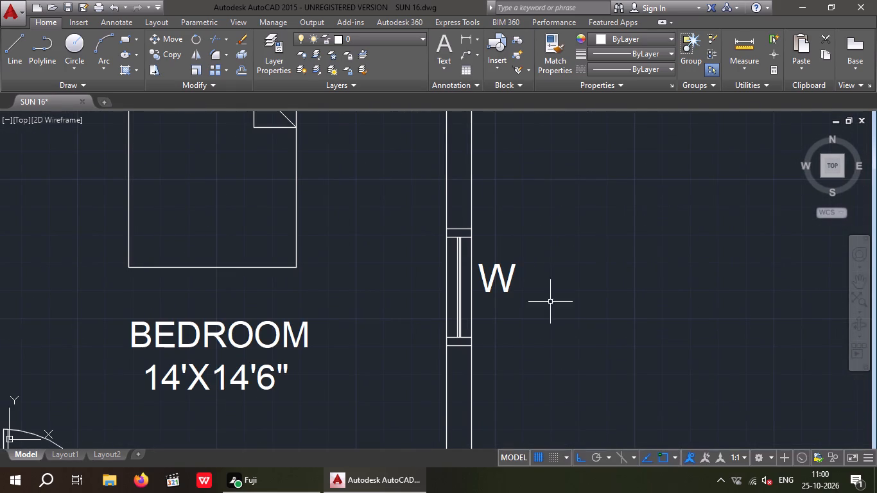
drag(528, 305, 509, 292)
click(480, 230)
scroll(480, 232, down, 5)
scroll(482, 303, up, 5)
drag(505, 307, 495, 293)
click(479, 209)
scroll(479, 209, down, 5)
scroll(487, 298, up, 4)
drag(497, 298, 474, 275)
click(443, 193)
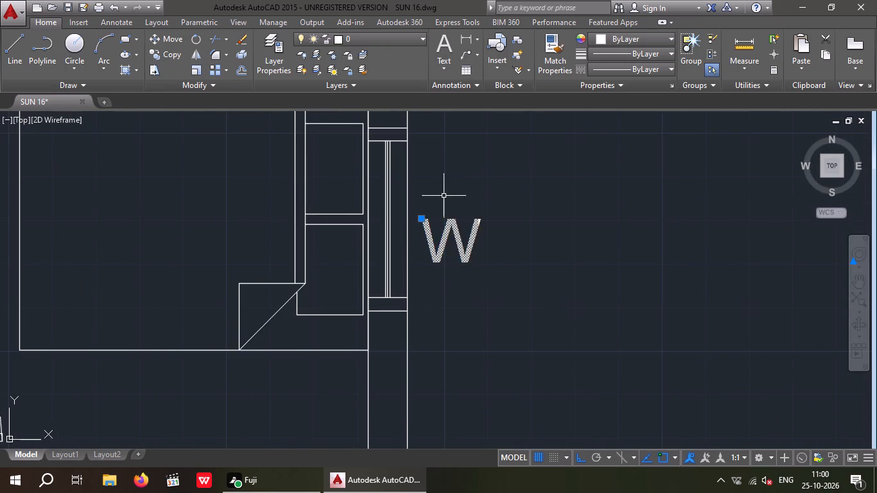
scroll(444, 203, down, 4)
scroll(455, 341, up, 3)
drag(462, 350, 455, 353)
click(431, 293)
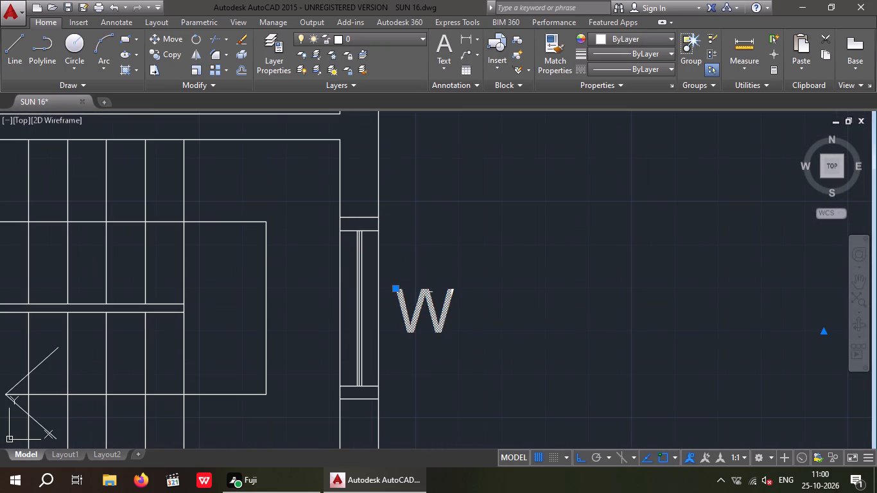
key(Delete)
Delete the W label below the bottom-wall window of the plan copy.
scroll(437, 257, down, 4)
scroll(305, 310, up, 4)
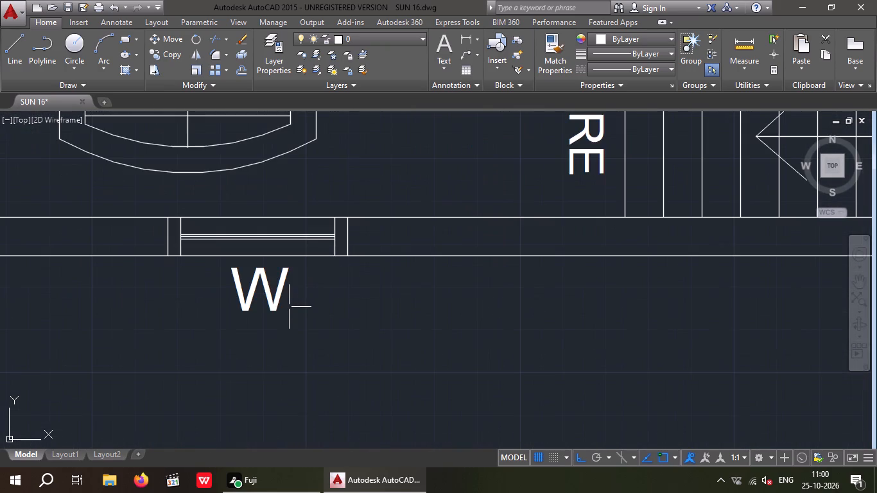
drag(290, 297, 227, 302)
click(204, 302)
key(Delete)
Delete the LIVING HALL 18'X17' label and the rotated BEDROOM 10'X10' label.
scroll(252, 291, down, 5)
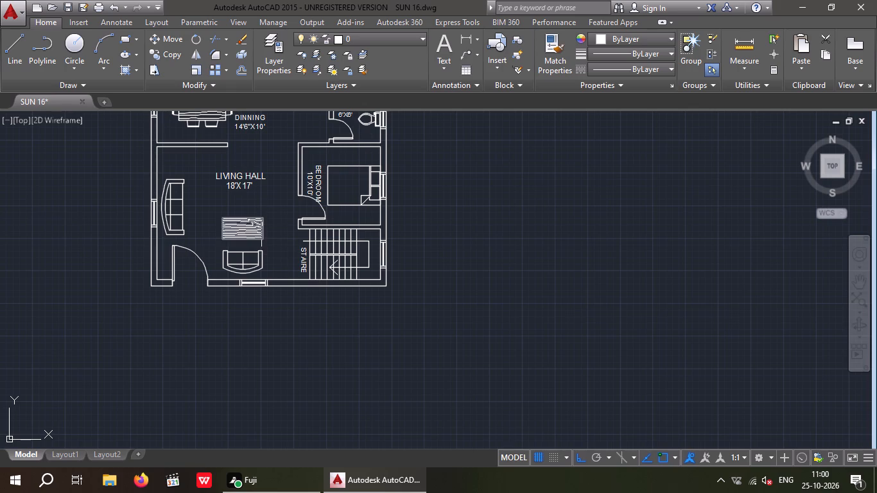
middle_drag(309, 276, 374, 313)
scroll(302, 221, up, 4)
drag(340, 259, 300, 240)
click(266, 200)
key(Delete)
scroll(306, 207, down, 4)
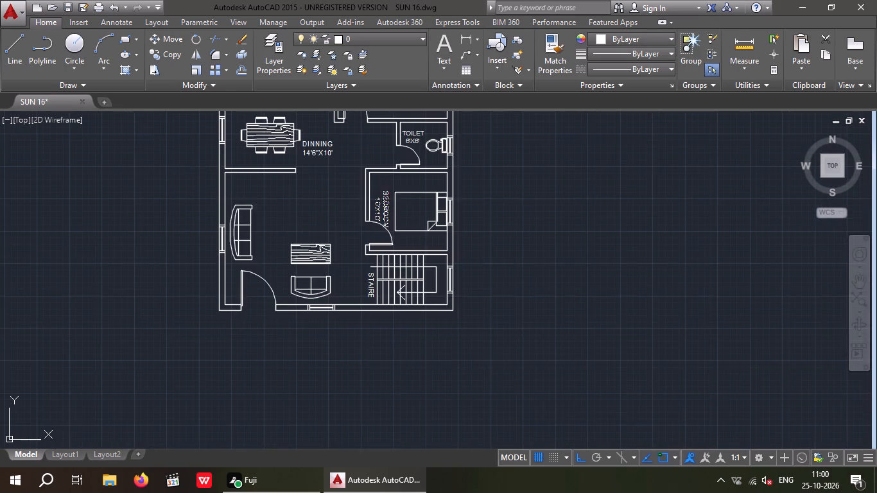
scroll(385, 198, up, 4)
drag(401, 331, 356, 287)
click(343, 257)
key(Delete)
Delete the staircase direction arrow, including its arrowhead and all of its path lines.
scroll(345, 192, down, 4)
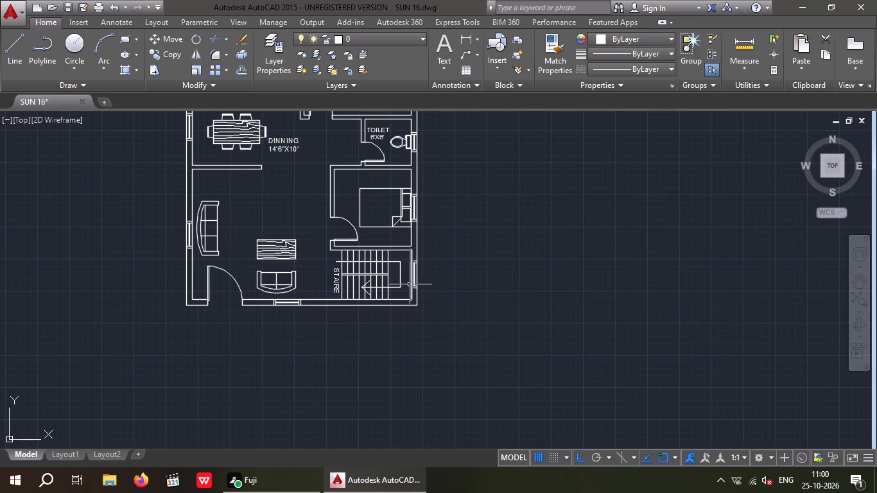
scroll(391, 284, up, 3)
scroll(273, 295, up, 3)
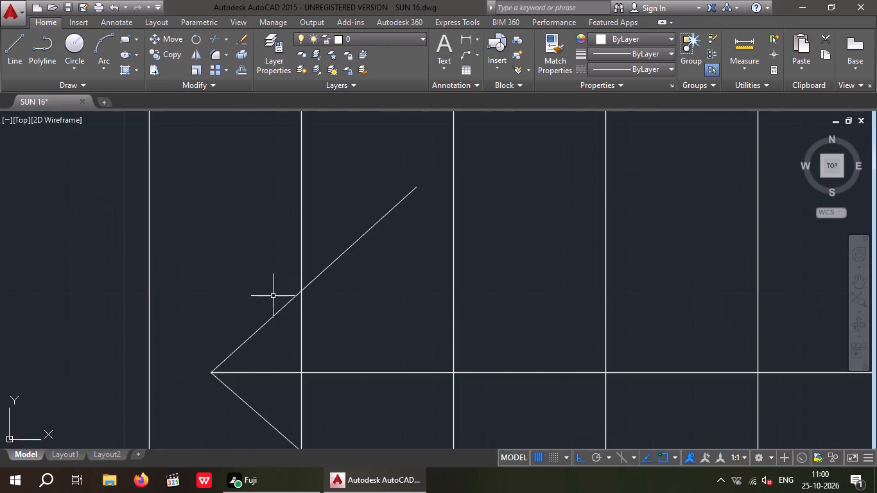
scroll(273, 296, up, 1)
drag(244, 404, 231, 386)
drag(219, 408, 220, 408)
drag(220, 408, 220, 394)
click(203, 305)
key(Delete)
scroll(224, 255, down, 4)
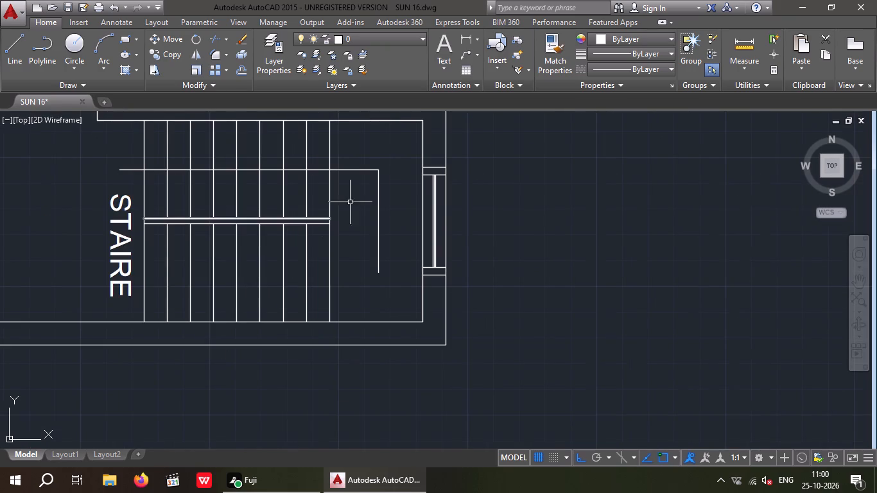
drag(394, 162, 363, 187)
click(359, 190)
key(Delete)
Delete the STAIRE label beside the staircase.
scroll(370, 191, down, 3)
middle_drag(361, 239, 369, 277)
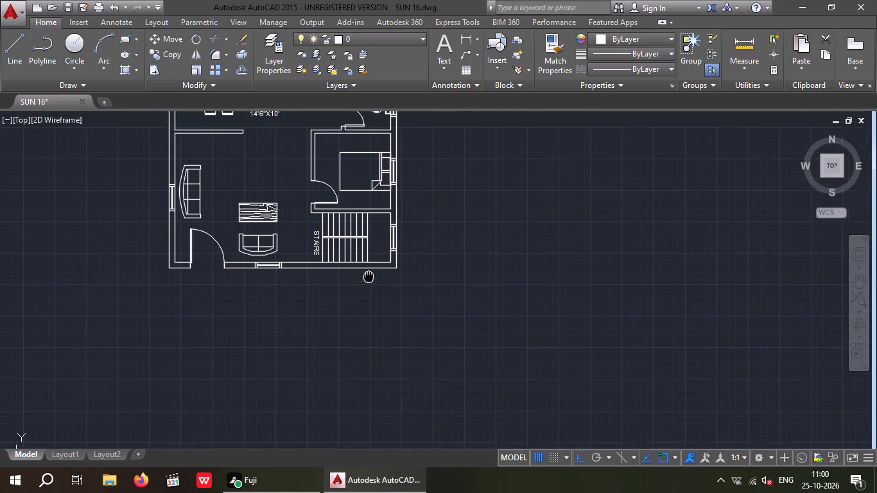
middle_drag(369, 277, 374, 302)
scroll(321, 262, up, 3)
drag(321, 341, 304, 309)
click(295, 269)
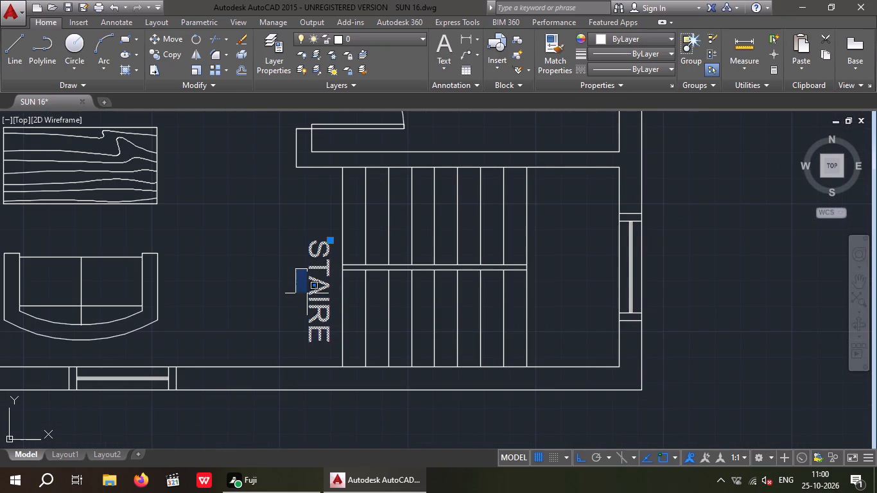
key(Delete)
drag(306, 286, 300, 287)
key(Delete)
Delete the wooden table and both sofas from the living hall.
scroll(274, 266, down, 3)
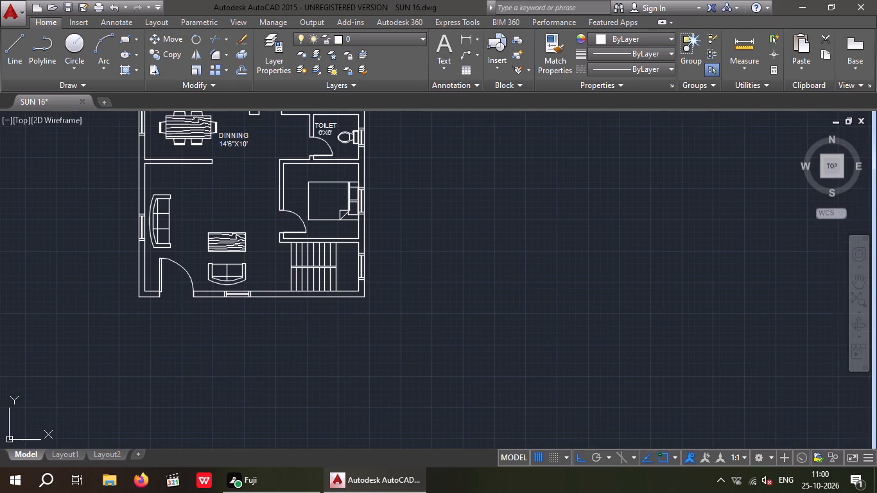
drag(265, 281, 254, 276)
click(202, 216)
key(Delete)
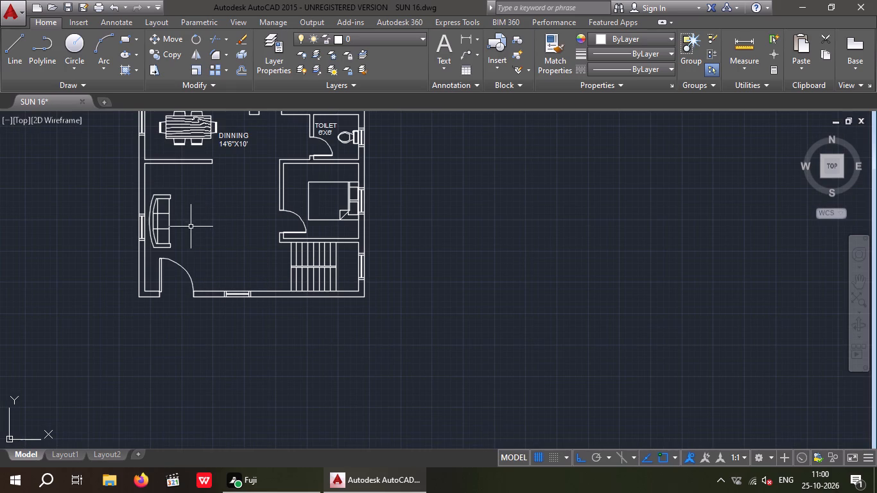
drag(188, 198, 169, 229)
click(166, 231)
key(Delete)
Delete the dining table with its chairs and the DINNING 14'6"X10' label.
scroll(205, 206, down, 1)
middle_drag(209, 209, 250, 306)
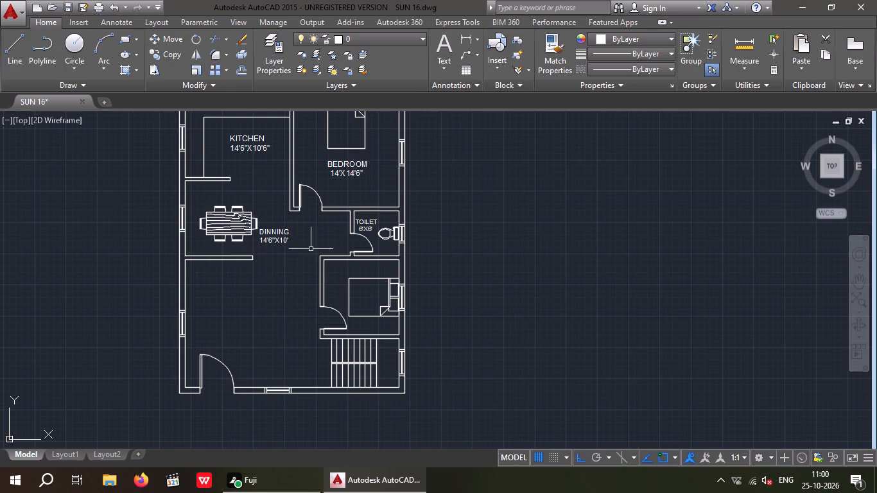
drag(286, 250, 260, 243)
click(230, 220)
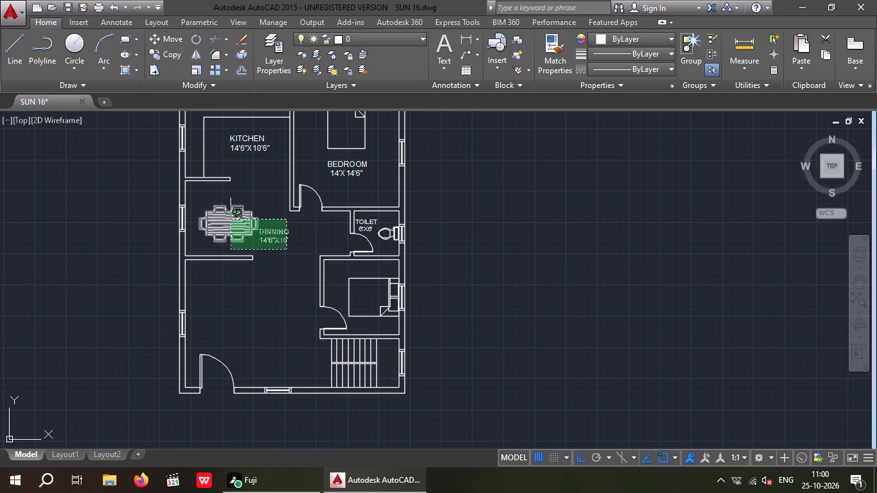
key(Delete)
Delete the TOILET 6'X6' label, the toilet door and the WC fixture.
scroll(373, 234, up, 3)
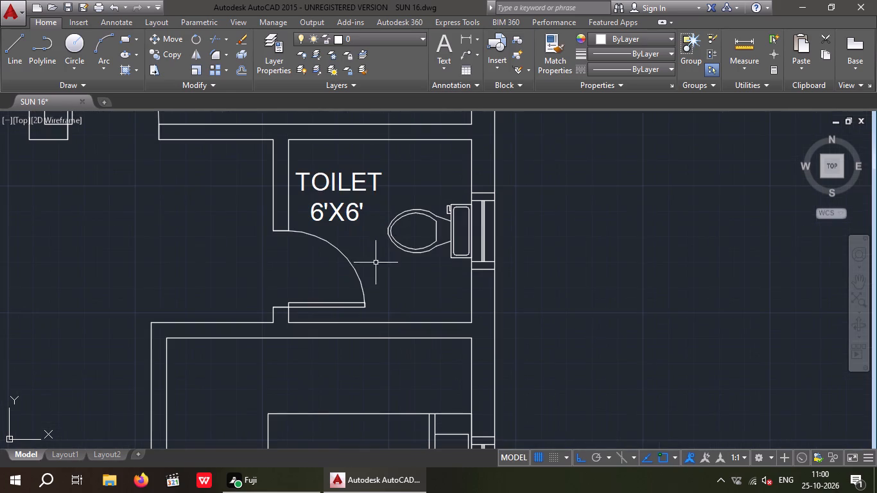
drag(378, 251, 354, 236)
click(329, 190)
key(Delete)
drag(422, 278, 415, 258)
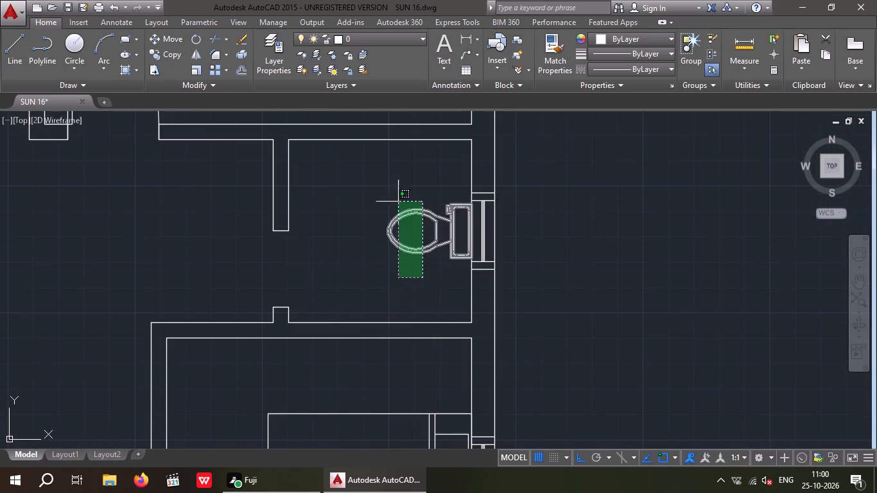
click(398, 202)
key(Delete)
Delete the bed from the small bedroom above the staircase.
scroll(397, 218, down, 4)
scroll(398, 306, up, 3)
drag(401, 314, 380, 293)
click(362, 264)
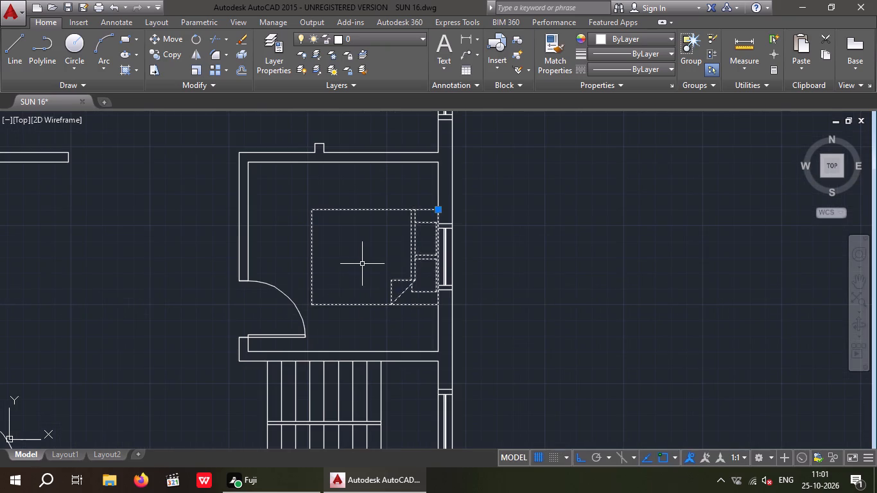
key(Delete)
Delete the bed and the BEDROOM 14'X14'6" label from the large upper bedroom.
scroll(364, 257, down, 4)
middle_drag(354, 229, 381, 326)
scroll(368, 216, up, 2)
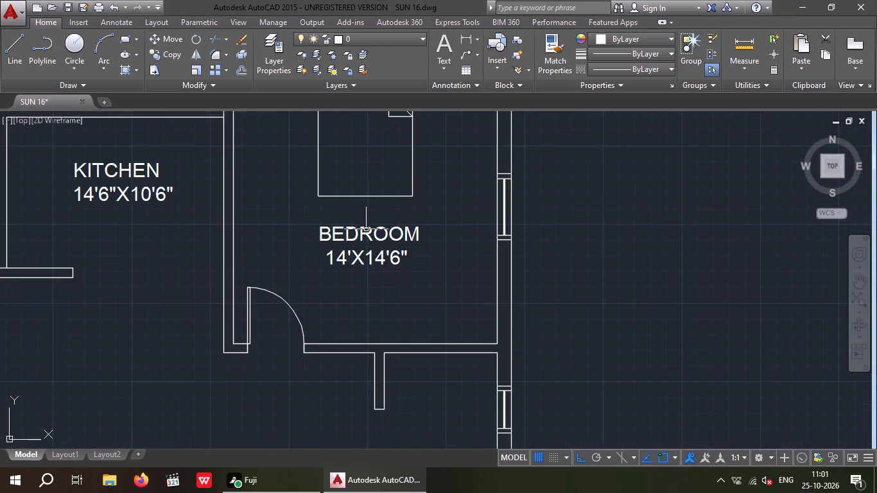
drag(401, 273, 395, 264)
click(349, 158)
key(Delete)
Delete the KITCHEN 14'6"X10'6" label, keeping the counter lines.
scroll(362, 173, down, 2)
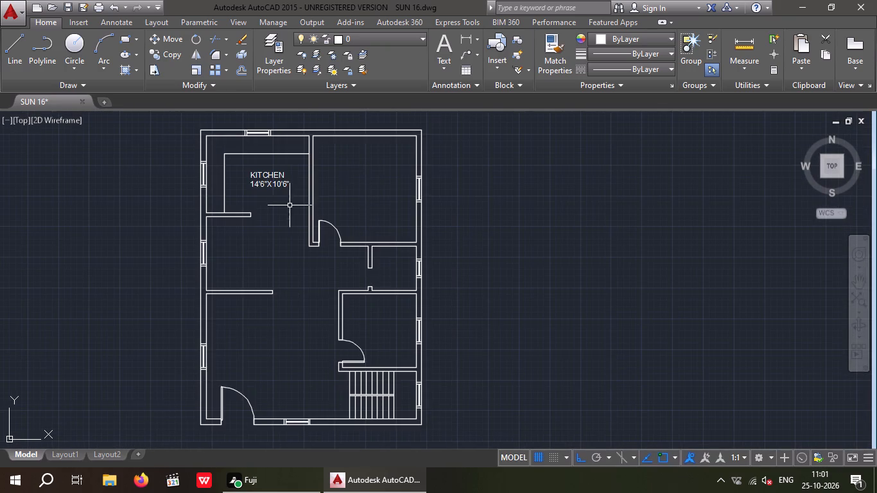
scroll(268, 186, up, 2)
drag(310, 228, 256, 187)
click(234, 136)
key(Delete)
Start a vertical construction line for placement on the cleaned plan copy.
scroll(256, 175, down, 4)
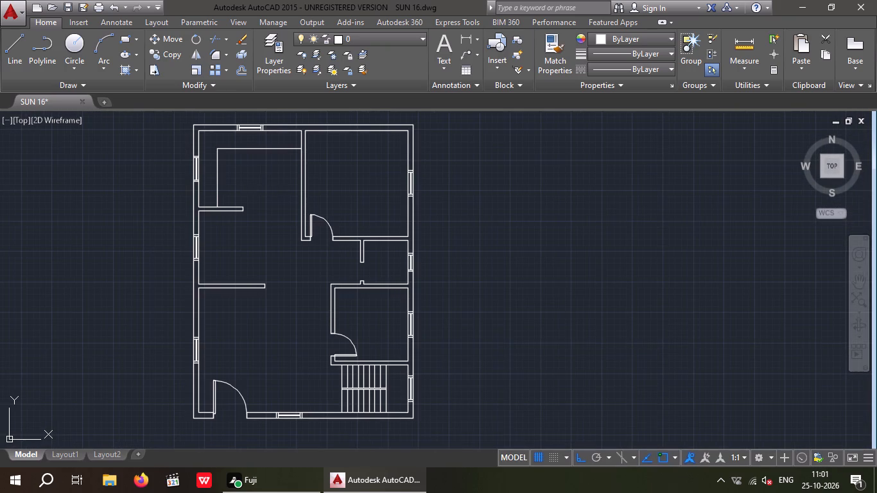
middle_drag(263, 184, 274, 168)
scroll(282, 177, down, 1)
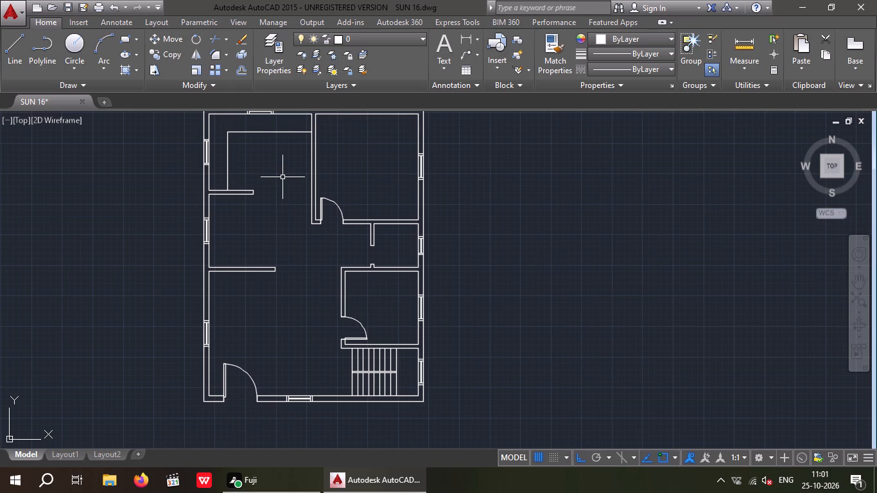
key(Escape)
key(Escape)
key(x)
text(L V)
key(space)
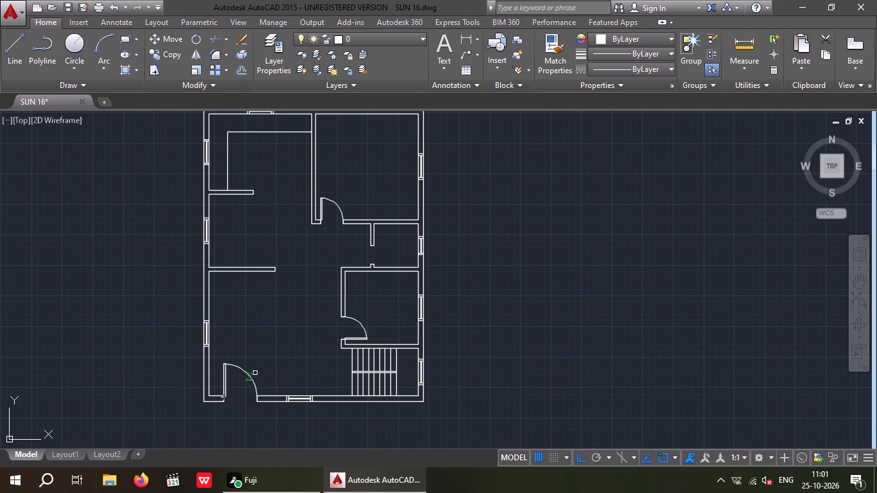
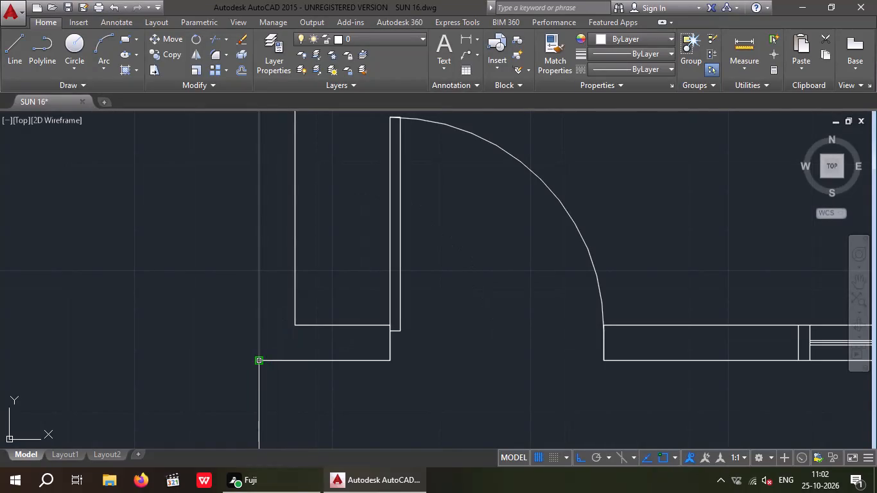
Place vertical construction lines through the front wall's two outer corners and both jambs of the main entrance door.
click(258, 361)
click(391, 361)
scroll(412, 344, down, 3)
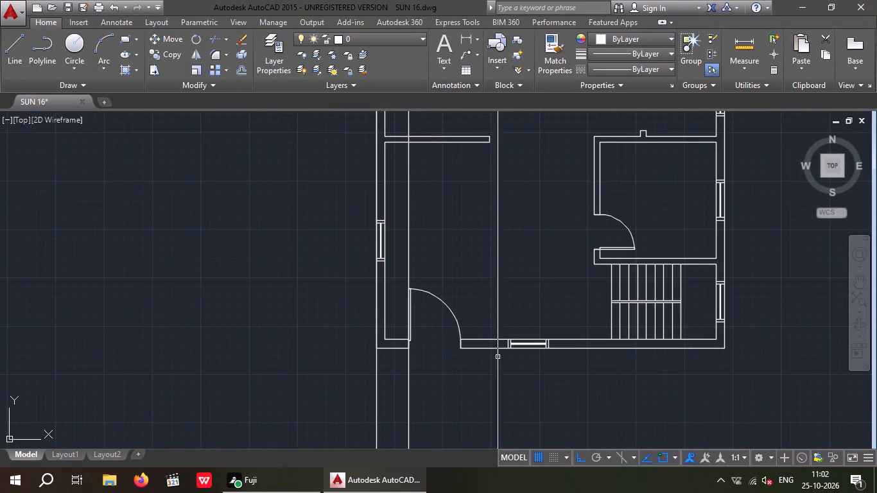
scroll(465, 364, up, 3)
click(442, 304)
scroll(430, 288, down, 3)
middle_drag(513, 297, 318, 274)
scroll(508, 272, up, 3)
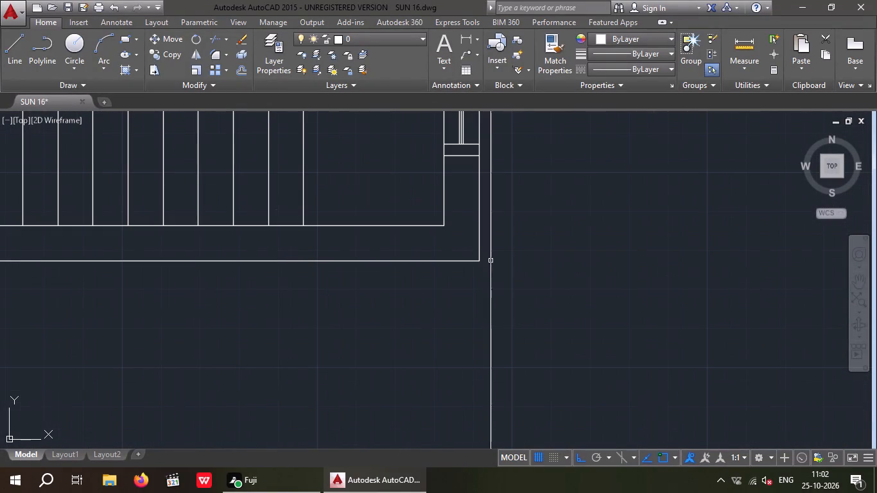
click(480, 263)
scroll(482, 254, down, 5)
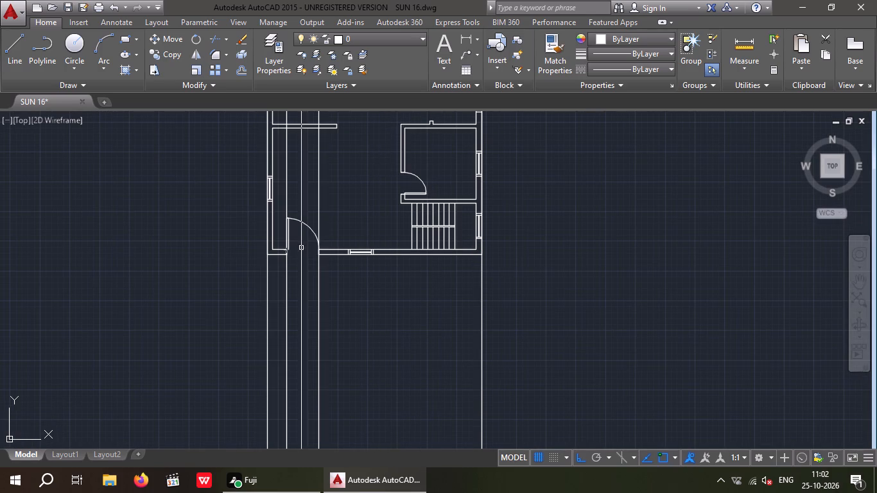
scroll(354, 255, up, 7)
scroll(313, 254, down, 5)
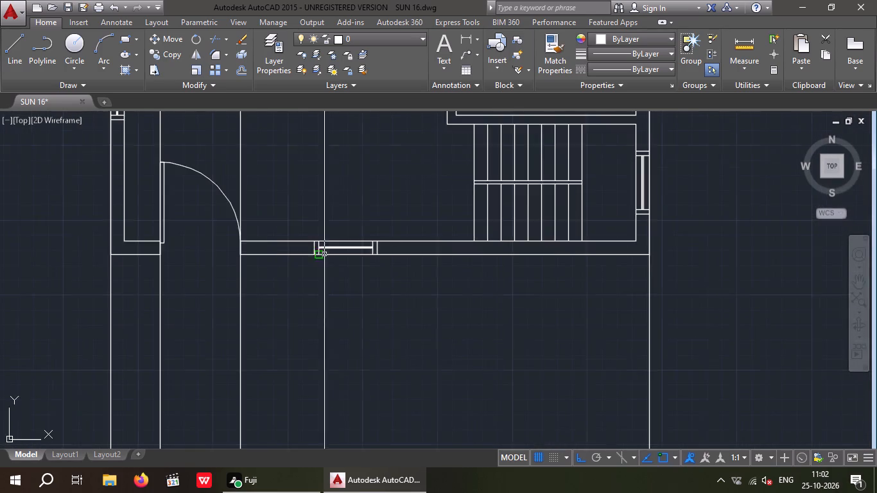
scroll(336, 259, down, 3)
middle_drag(369, 317, 430, 229)
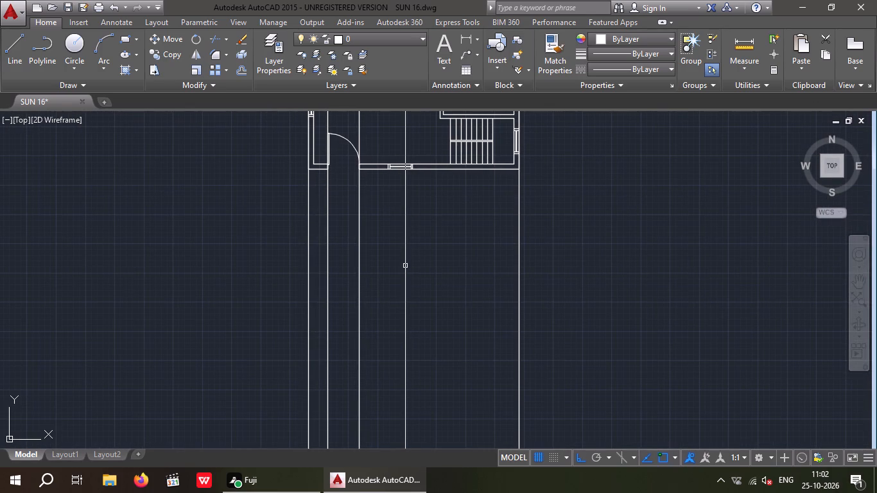
key(Escape)
key(Escape)
Examine the overall layout of the furnished original plan, the red column grid and the stripped plan copy.
scroll(404, 251, down, 3)
middle_drag(410, 286, 396, 202)
scroll(386, 227, down, 2)
middle_drag(384, 231, 377, 273)
scroll(374, 259, down, 4)
middle_drag(372, 277, 369, 304)
key(Escape)
scroll(379, 263, down, 5)
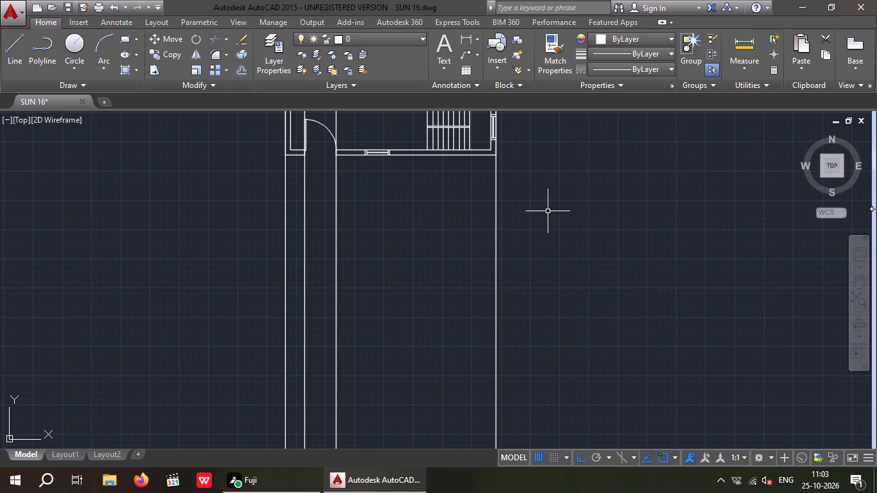
scroll(545, 275, down, 2)
scroll(394, 292, down, 1)
middle_drag(395, 291, 478, 318)
scroll(379, 245, down, 4)
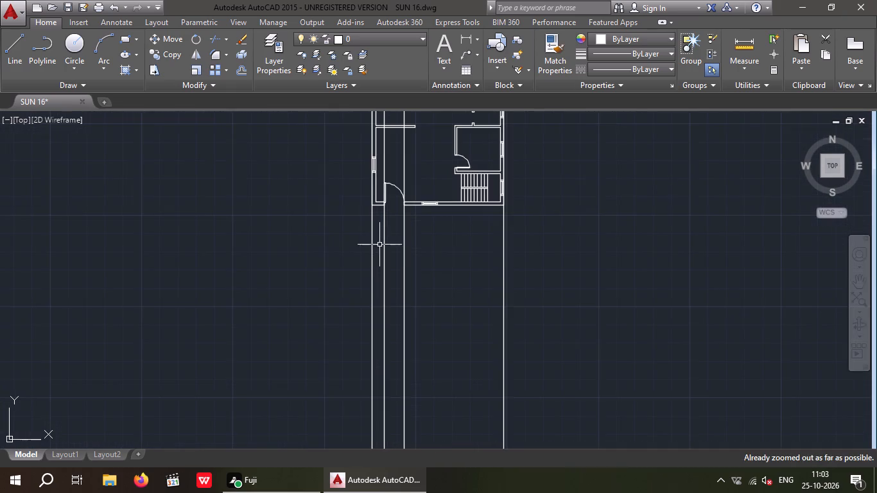
middle_drag(429, 197, 447, 367)
scroll(440, 230, down, 3)
middle_drag(334, 257, 588, 218)
scroll(526, 234, down, 3)
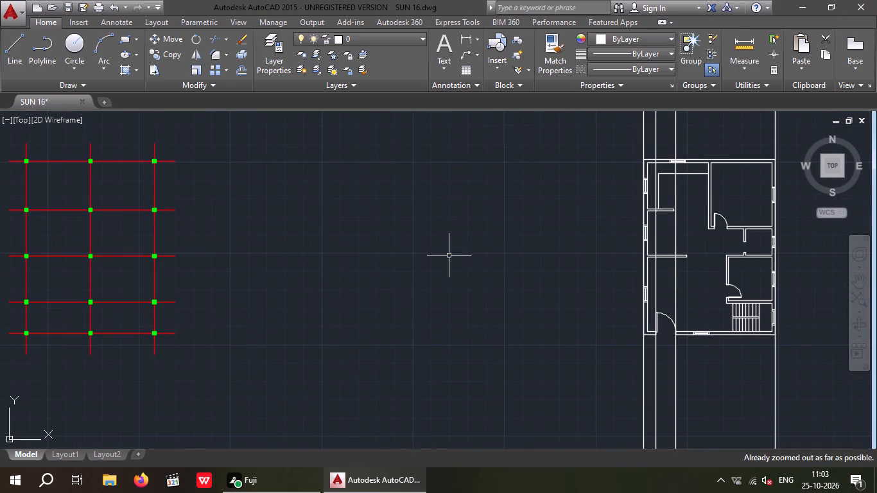
scroll(381, 272, down, 4)
middle_drag(381, 278, 525, 250)
middle_drag(430, 260, 443, 355)
scroll(426, 284, down, 8)
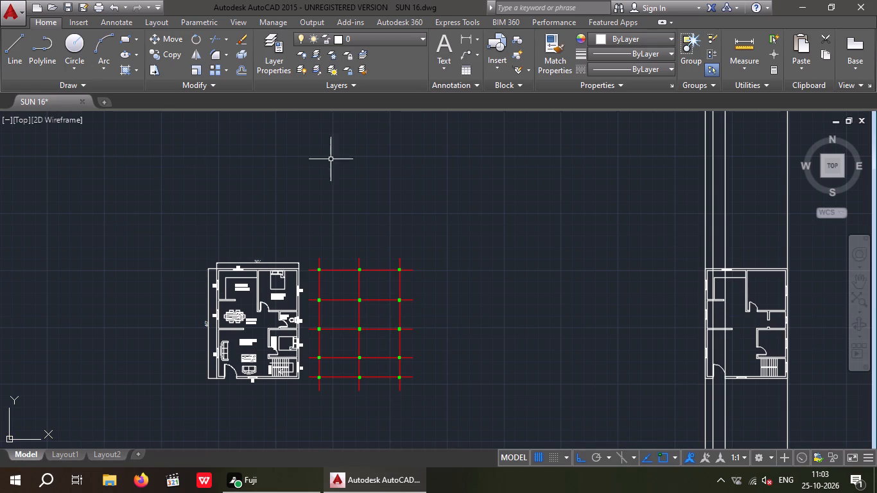
scroll(339, 229, down, 8)
middle_drag(367, 284, 319, 273)
key(Escape)
key(Escape)
key(Escape)
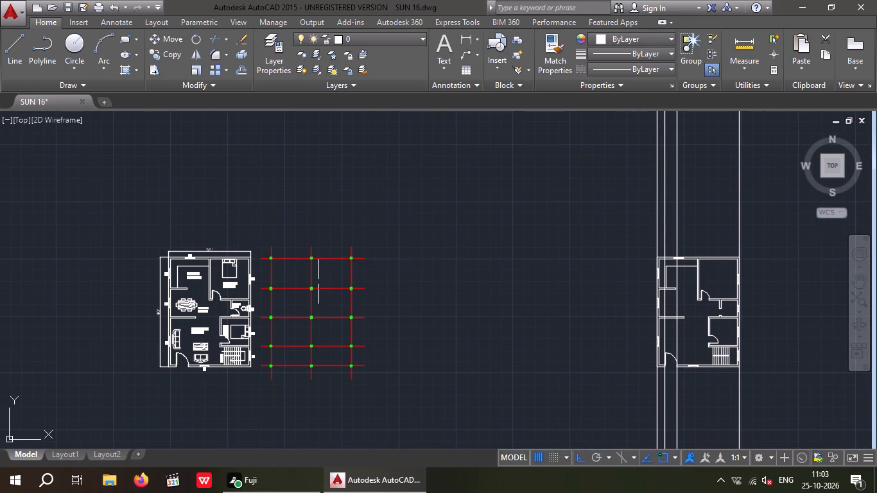
key(Escape)
key(Escape)
key(Escape)
key(Escape)
scroll(318, 263, down, 3)
middle_drag(400, 312, 159, 264)
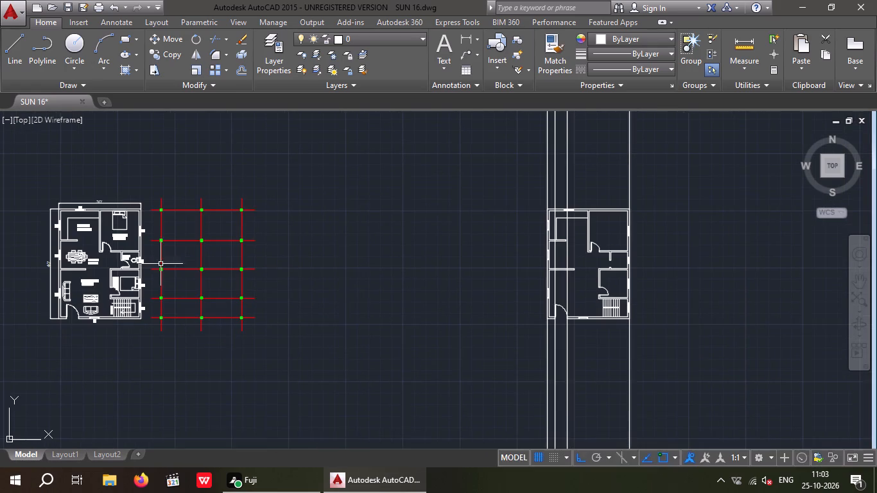
Draw a horizontal line about 37'-5" long below the stripped plan, crossing all the vertical construction lines.
middle_drag(538, 374, 484, 337)
scroll(636, 381, up, 3)
middle_drag(539, 328, 386, 333)
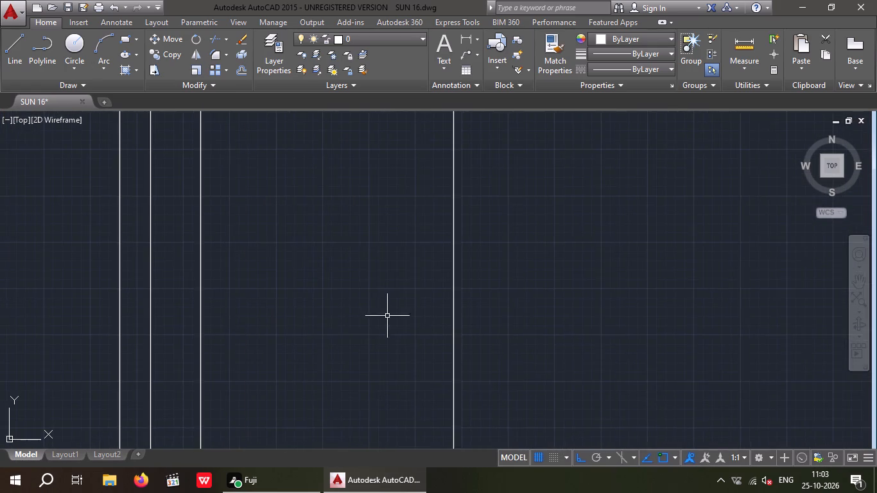
scroll(397, 312, down, 6)
middle_drag(385, 290, 409, 409)
scroll(384, 332, down, 1)
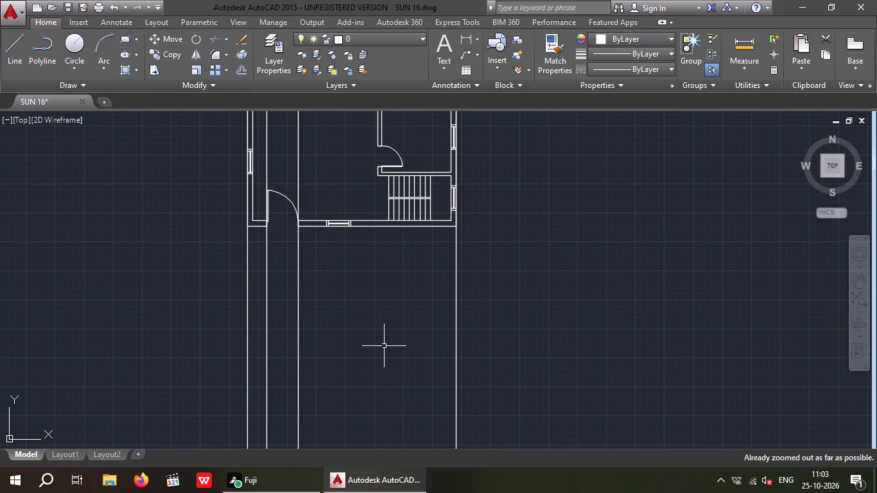
middle_drag(384, 346, 394, 295)
middle_drag(394, 325, 397, 336)
key(Escape)
key(Escape)
key(l)
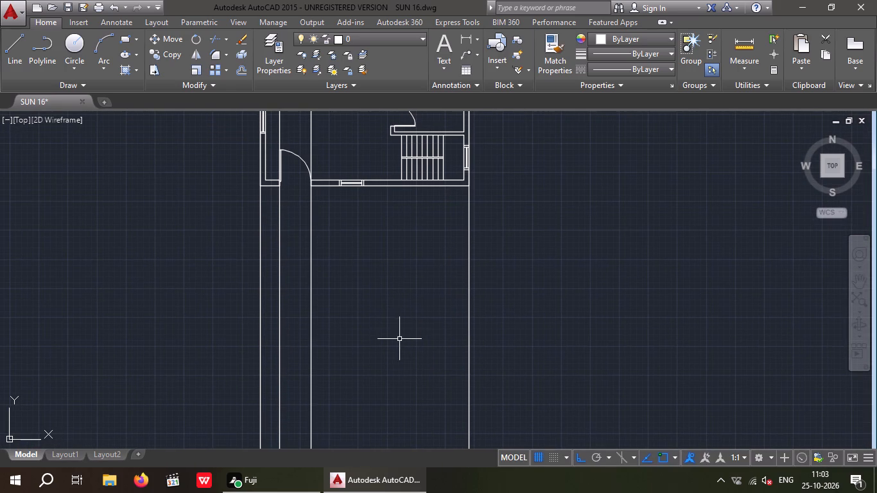
key(space)
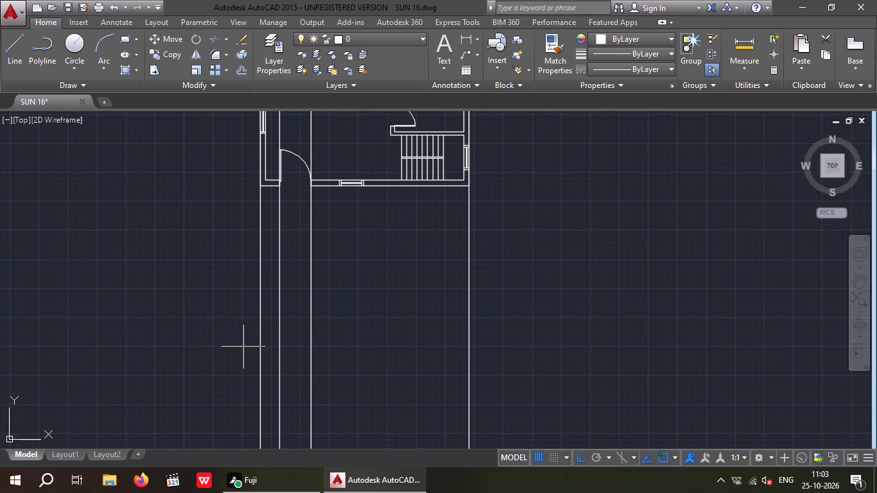
click(243, 346)
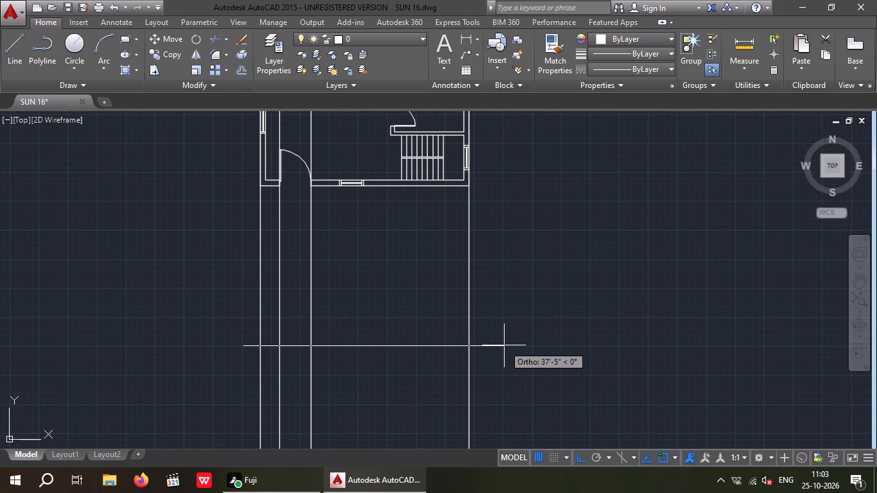
click(504, 345)
key(Escape)
key(Escape)
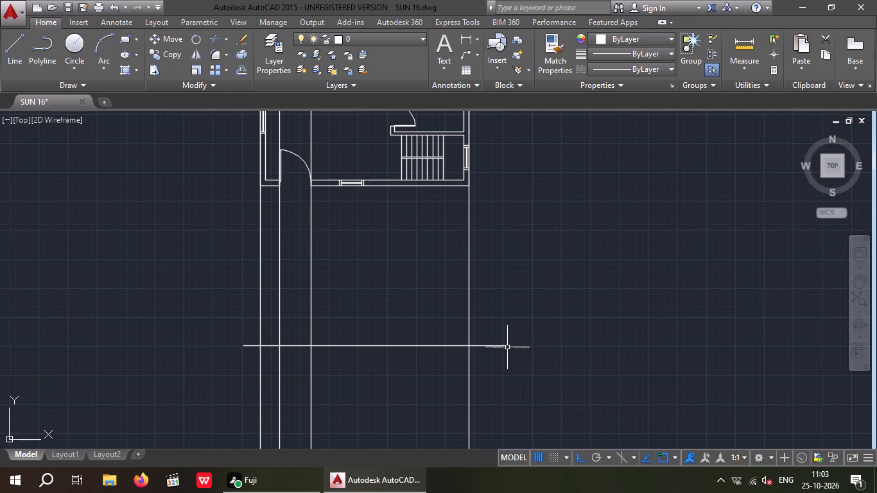
Offset the horizontal line 4" upward.
key(o)
key(Return)
key(4)
key(shift+quotedbl)
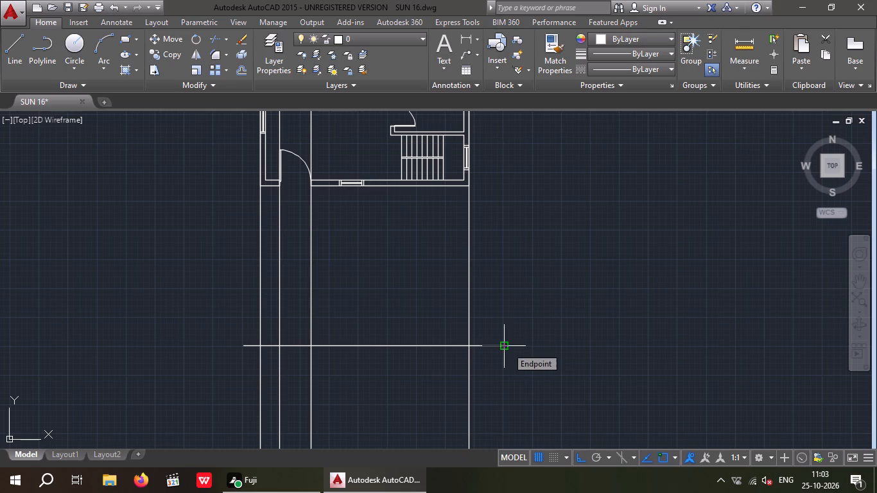
key(Return)
drag(487, 346, 488, 340)
click(494, 304)
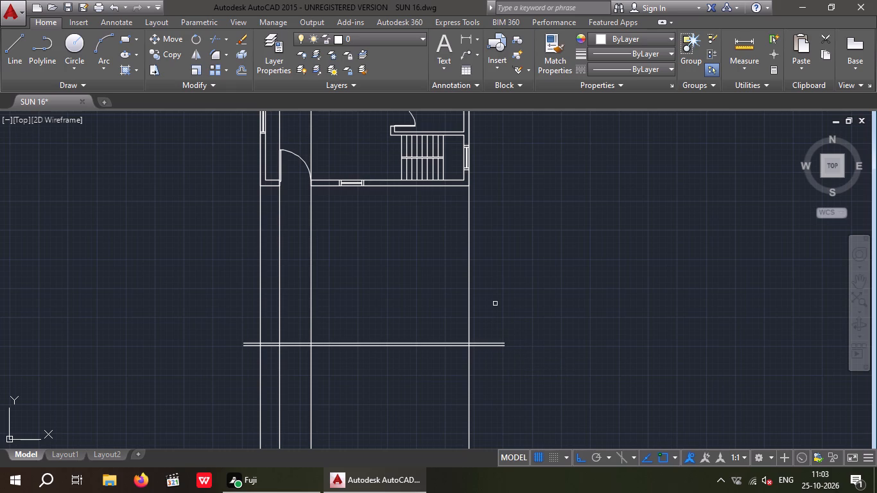
key(Escape)
key(Escape)
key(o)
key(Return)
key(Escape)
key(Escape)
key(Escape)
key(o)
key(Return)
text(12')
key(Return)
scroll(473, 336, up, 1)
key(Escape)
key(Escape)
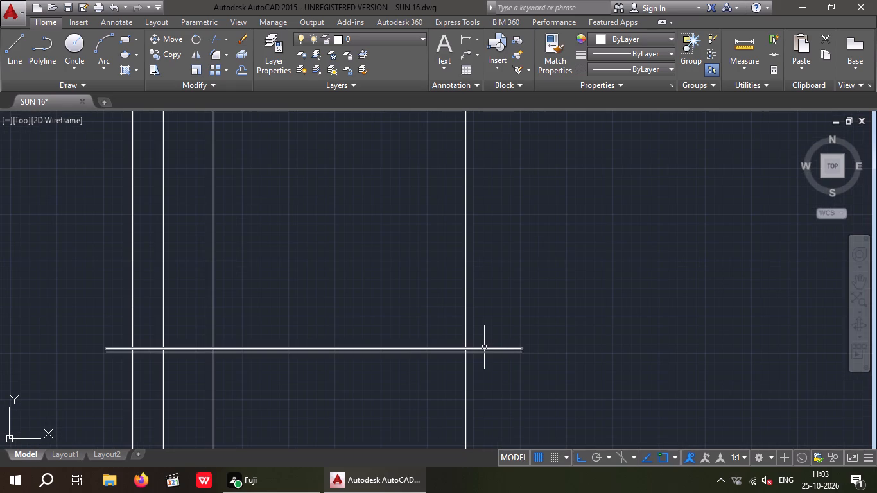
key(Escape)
Offset the upper of the two horizontal lines 9" upward.
key(o)
key(Return)
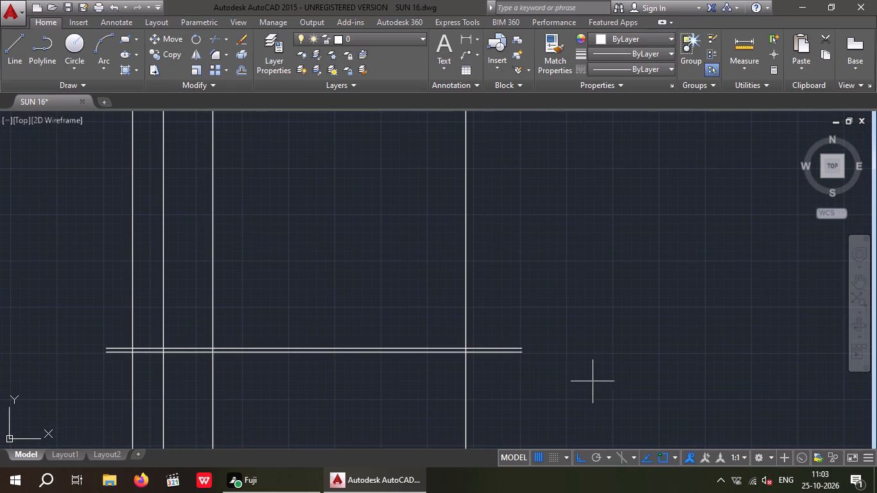
key(9)
key(shift+quotedbl)
key(Return)
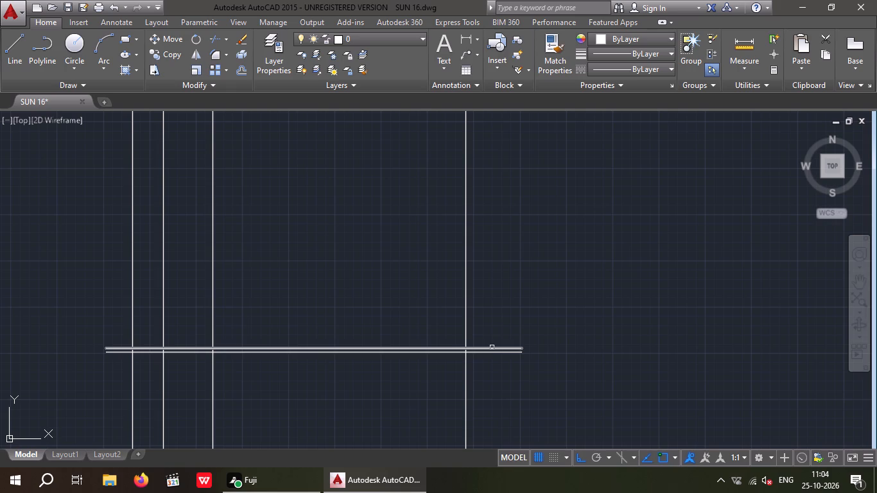
drag(492, 347, 490, 340)
click(494, 311)
key(Escape)
key(Escape)
key(Escape)
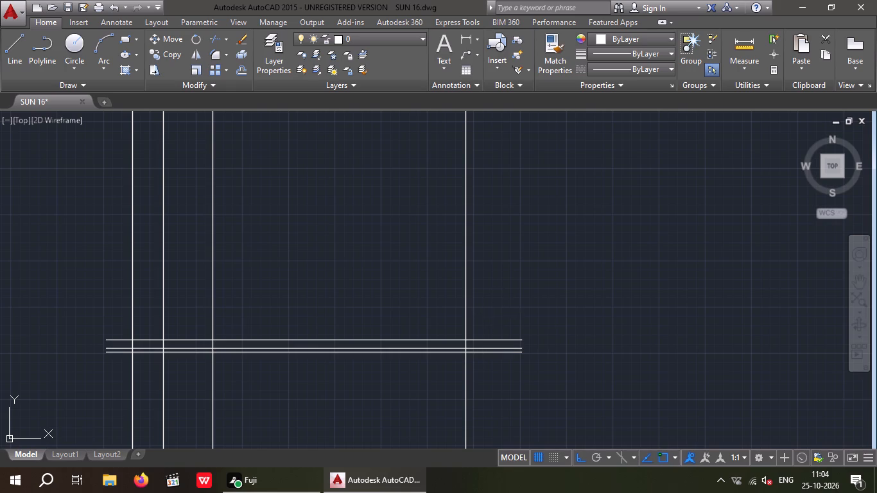
Offset the topmost of the three horizontal lines 12' upward.
key(o)
key(Return)
key(1)
key(2)
key(apostrophe)
key(Return)
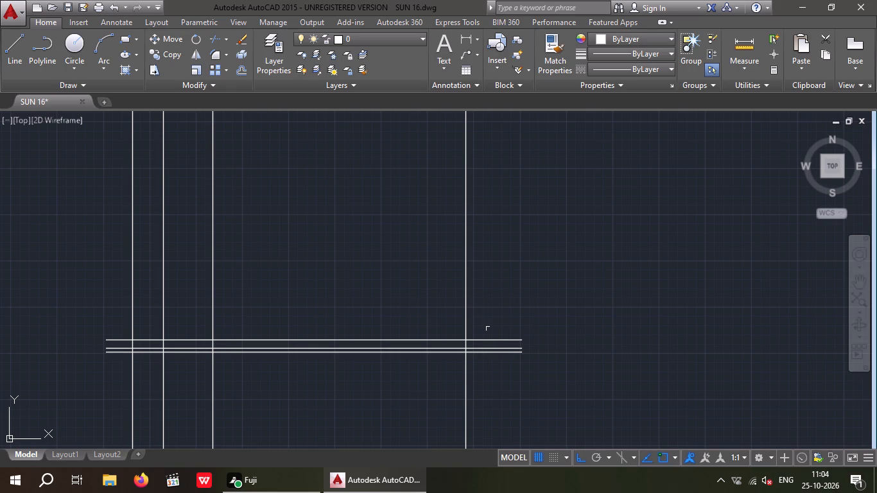
click(485, 339)
click(489, 293)
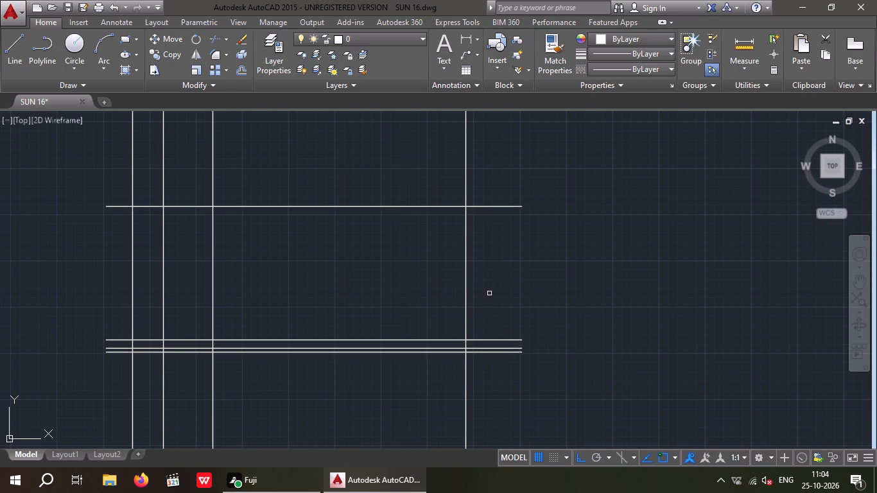
middle_drag(495, 309, 494, 376)
key(Escape)
key(Escape)
key(Escape)
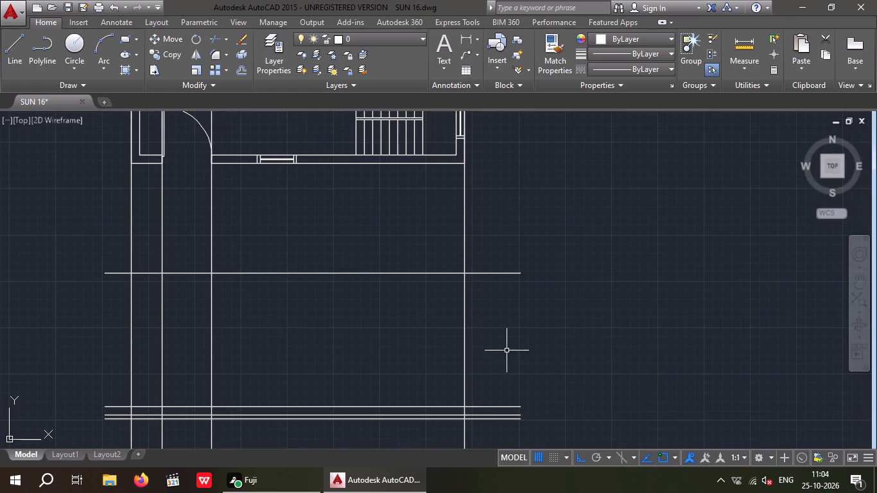
Offset the topmost horizontal level line 6" upward.
key(o)
key(Return)
key(6)
key(shift+quotedbl)
key(Return)
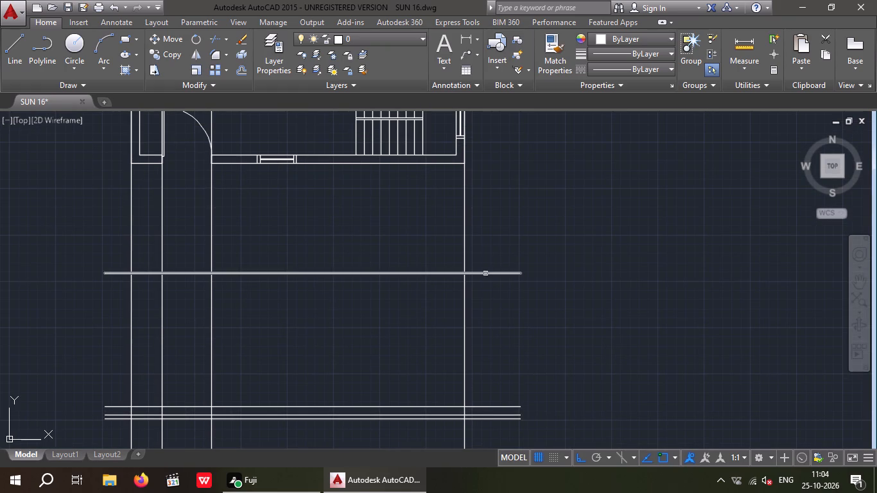
click(485, 273)
click(482, 254)
key(Escape)
key(Escape)
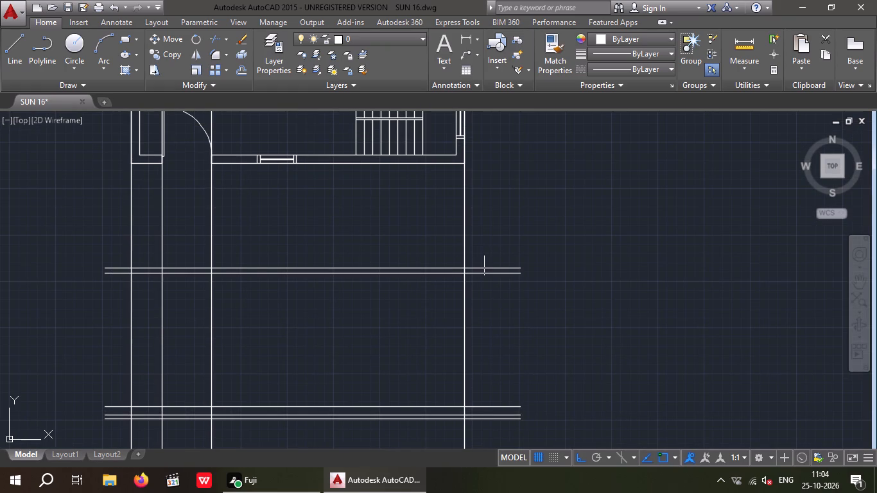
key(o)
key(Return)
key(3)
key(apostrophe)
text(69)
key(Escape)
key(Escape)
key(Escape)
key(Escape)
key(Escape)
Offset the topmost horizontal level line 3'6" upward.
key(o)
key(Return)
key(3)
key(apostrophe)
key(6)
key(shift+quotedbl)
key(Return)
drag(477, 268, 478, 258)
click(482, 243)
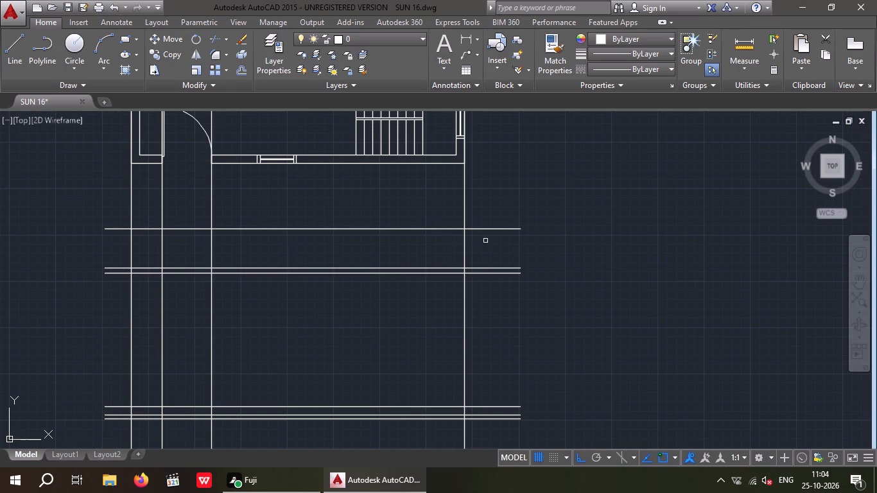
middle_drag(487, 301, 486, 318)
key(Escape)
key(Escape)
key(Escape)
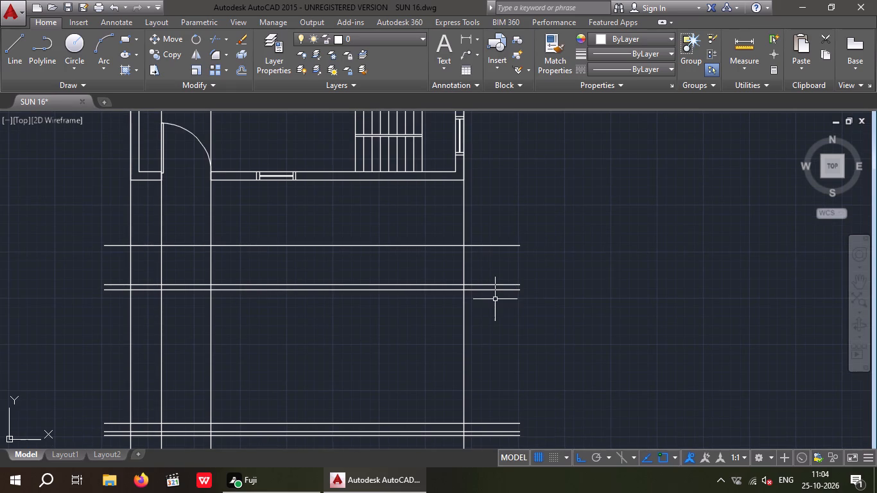
Offset the new topmost horizontal level line 5' upward.
key(o)
key(Return)
key(5)
key(apostrophe)
key(Return)
click(477, 245)
click(480, 234)
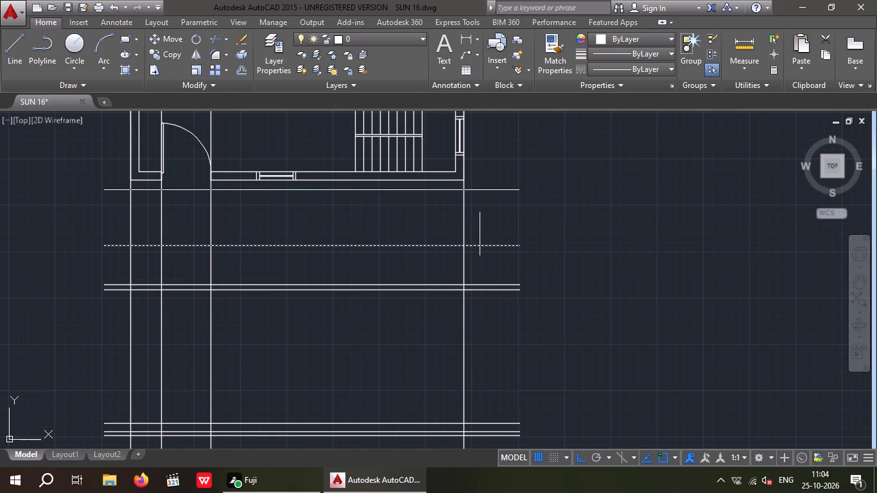
key(Escape)
key(Escape)
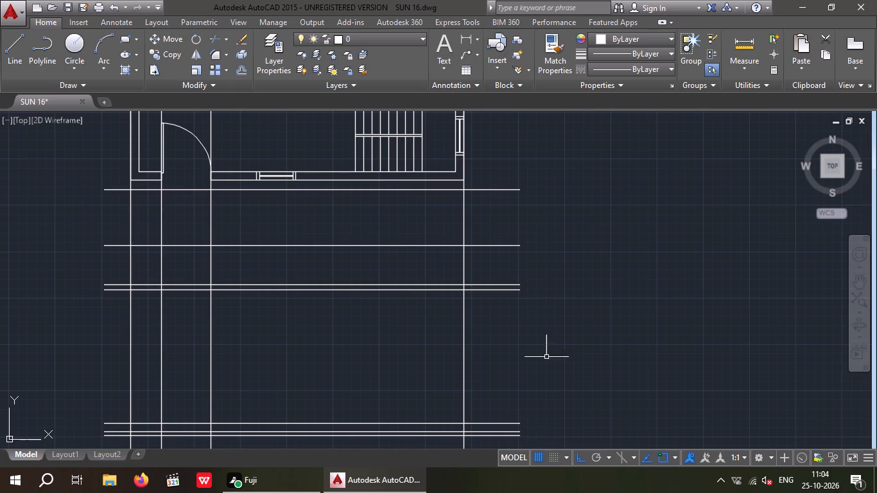
Move all seven horizontal level lines straight down along the vertical construction lines, leaving a wider gap below the plan.
middle_drag(548, 331, 505, 269)
middle_drag(505, 323, 514, 345)
drag(508, 411, 496, 407)
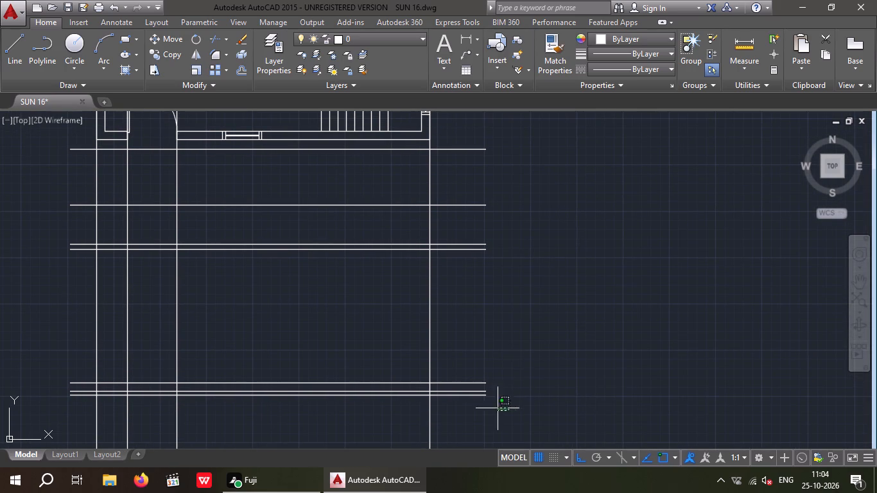
drag(496, 407, 491, 402)
click(473, 144)
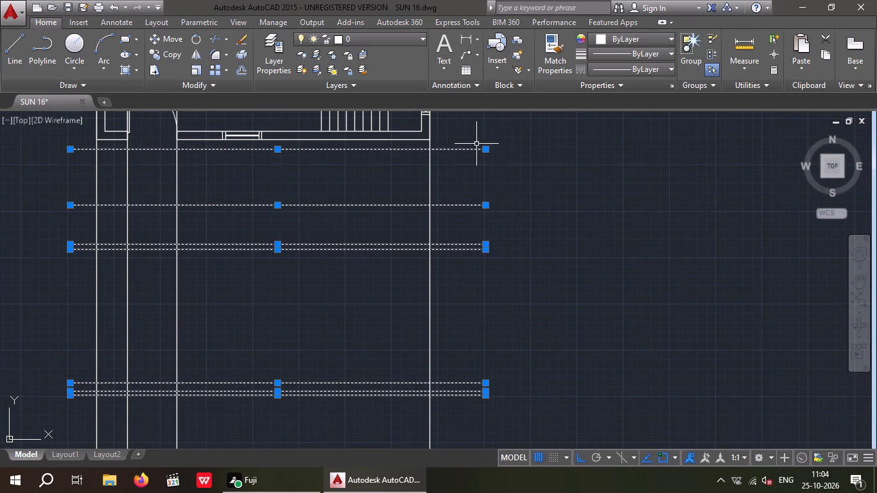
click(161, 35)
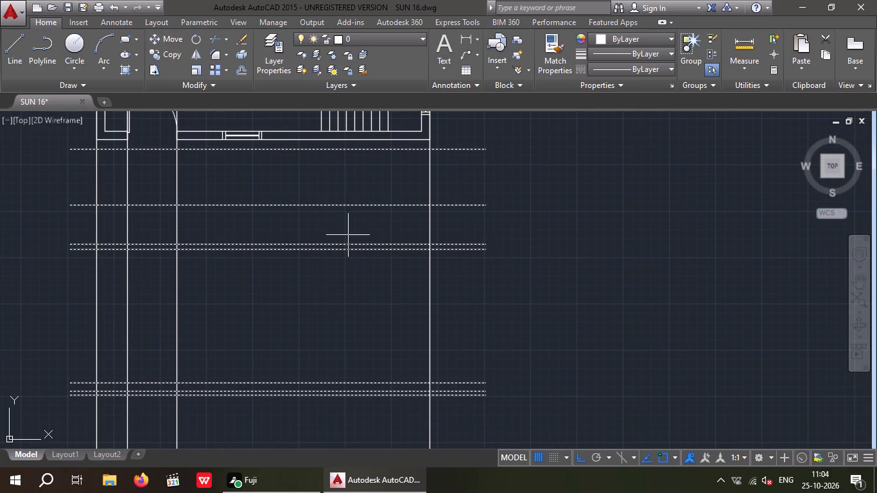
middle_drag(442, 367, 435, 241)
scroll(419, 279, up, 3)
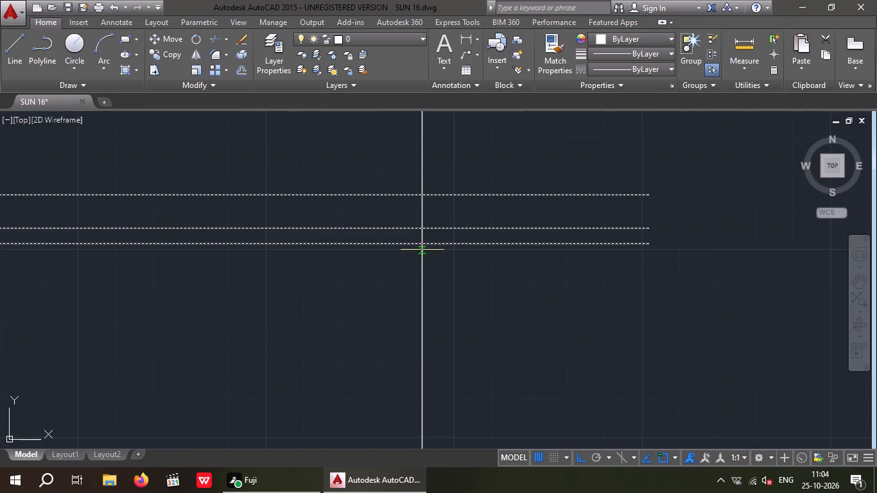
drag(424, 240, 422, 248)
scroll(418, 309, down, 2)
middle_drag(422, 377, 424, 300)
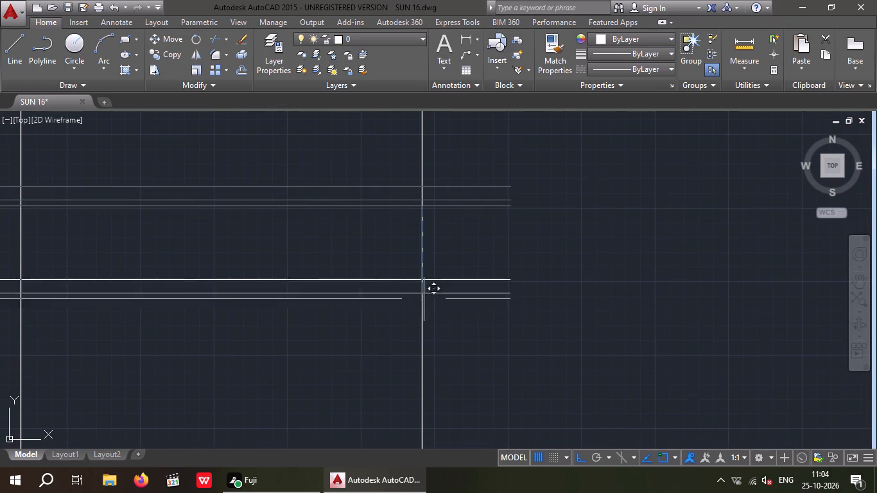
click(421, 282)
scroll(421, 279, down, 4)
scroll(435, 217, down, 1)
middle_drag(440, 263, 444, 301)
key(Escape)
key(Escape)
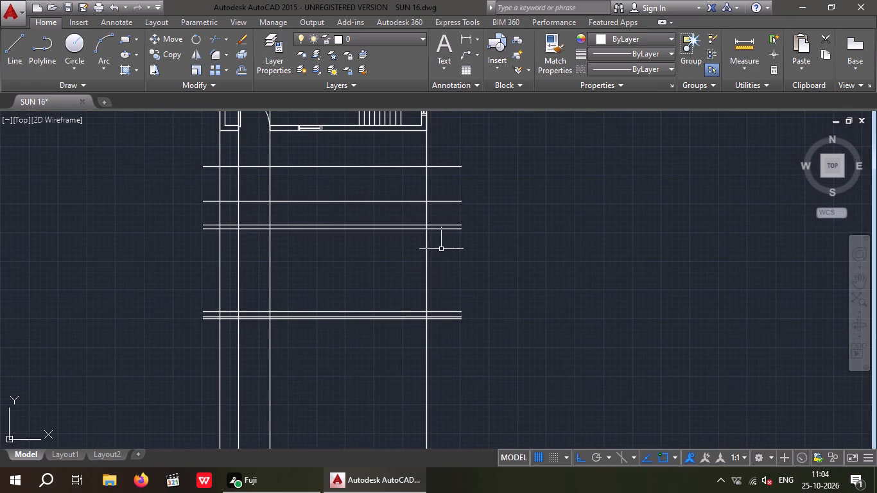
Trim the two door-opening construction lines above the topmost horizontal level line.
key(t)
key(r)
key(space)
key(space)
scroll(308, 151, up, 2)
middle_drag(331, 152, 362, 172)
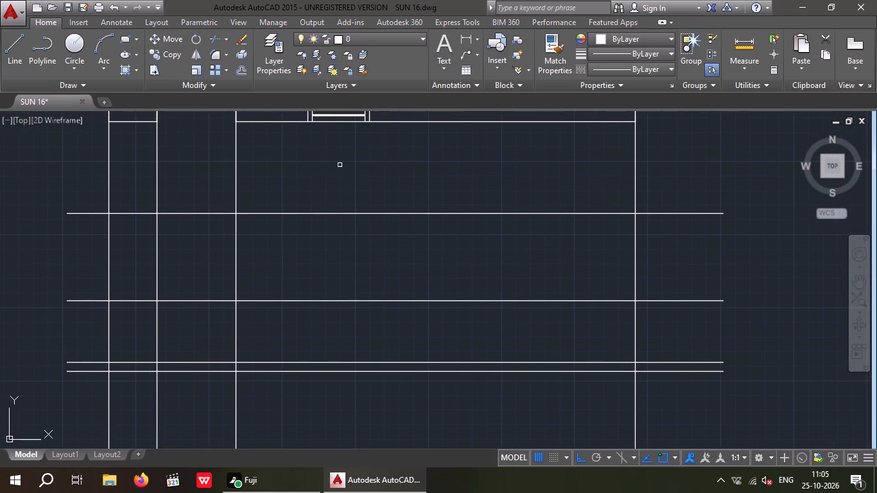
scroll(291, 167, up, 1)
middle_drag(288, 164, 394, 173)
drag(365, 174, 304, 193)
Trim the left and right outer wall construction lines above the topmost horizontal level line.
drag(109, 182, 123, 175)
scroll(129, 173, down, 3)
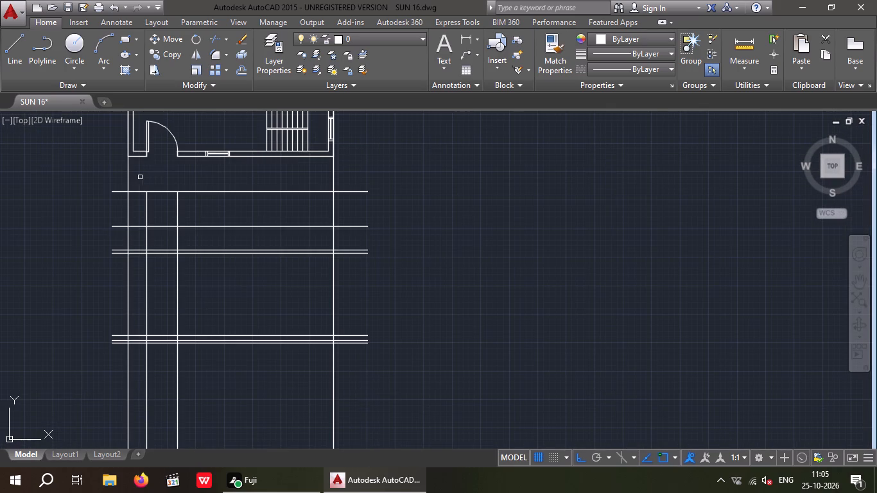
scroll(135, 178, up, 4)
drag(126, 182, 98, 207)
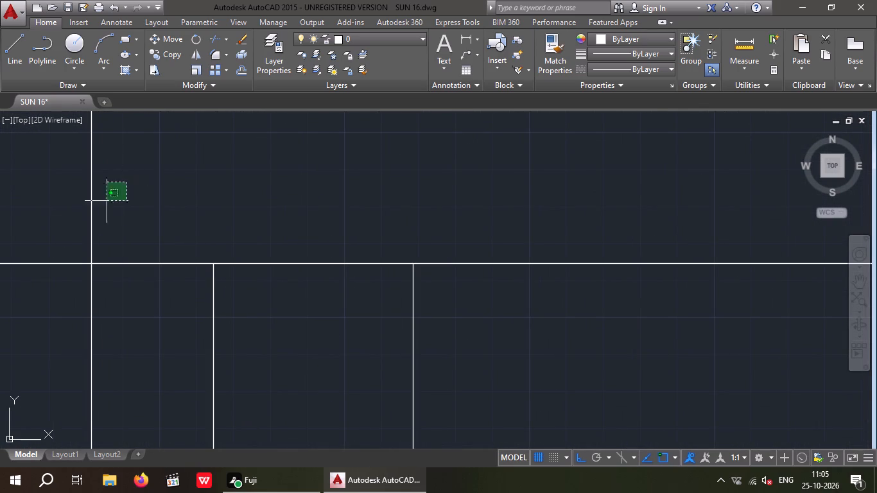
drag(98, 207, 65, 220)
click(65, 220)
scroll(89, 179, down, 4)
scroll(276, 182, up, 3)
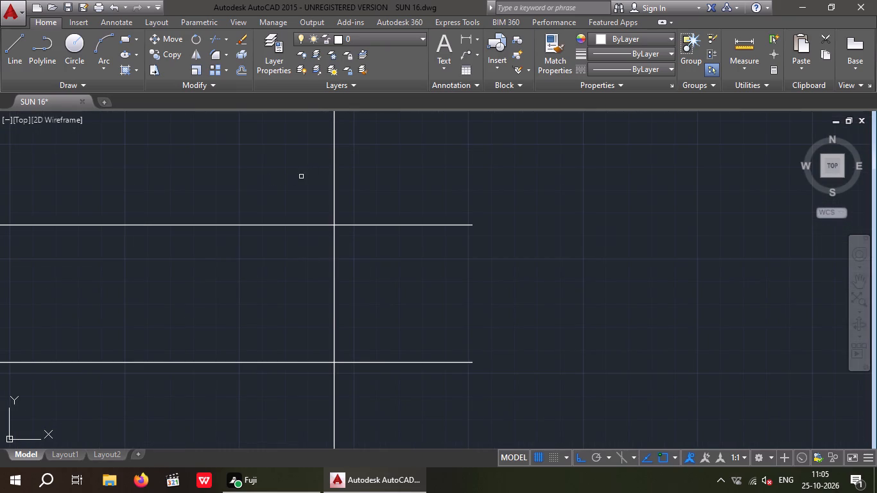
scroll(301, 177, up, 2)
drag(428, 154, 284, 192)
click(286, 193)
Trim all four vertical construction lines below the lowest horizontal level line.
scroll(308, 182, down, 5)
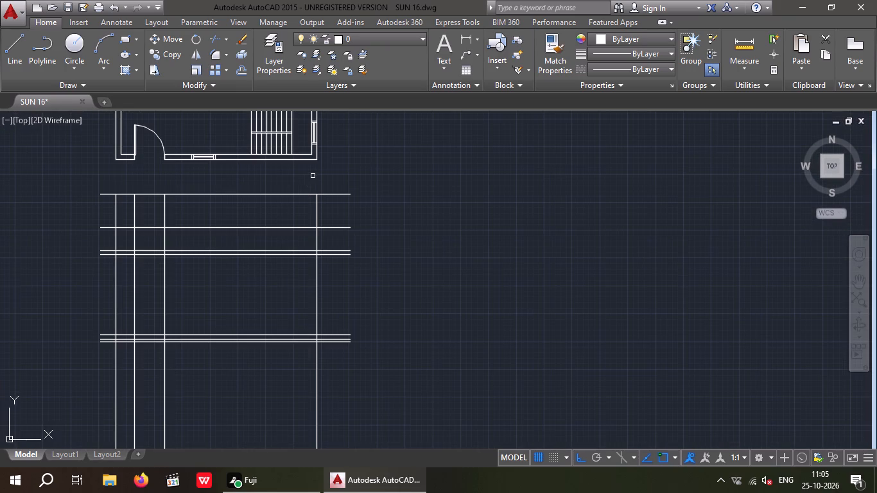
drag(338, 390, 276, 390)
click(87, 394)
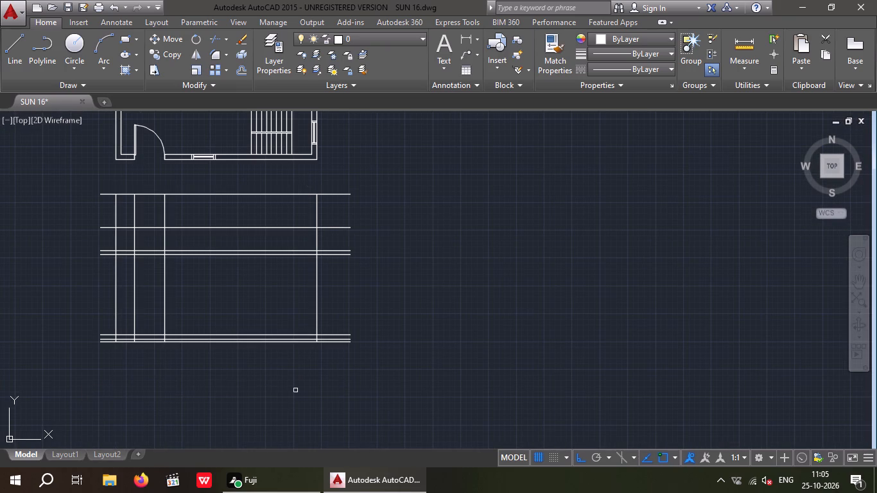
Trim the overhanging ends of the horizontal level lines beyond the right and left outer wall lines.
click(387, 374)
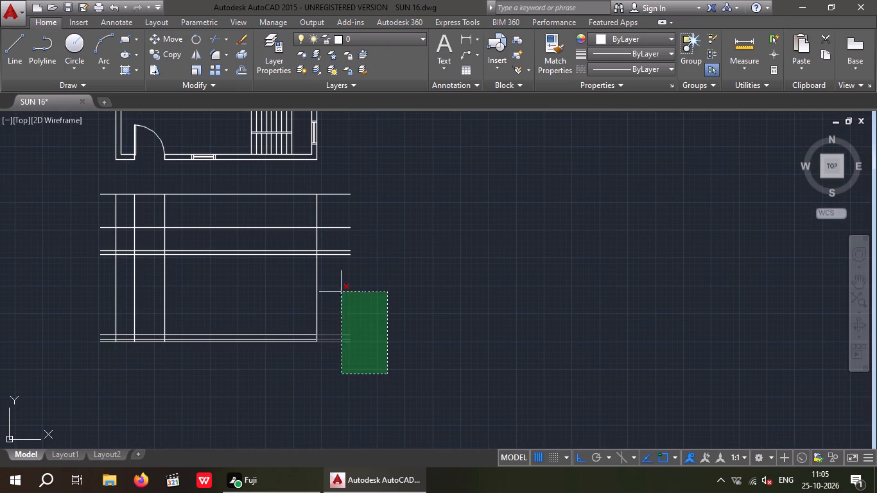
click(329, 185)
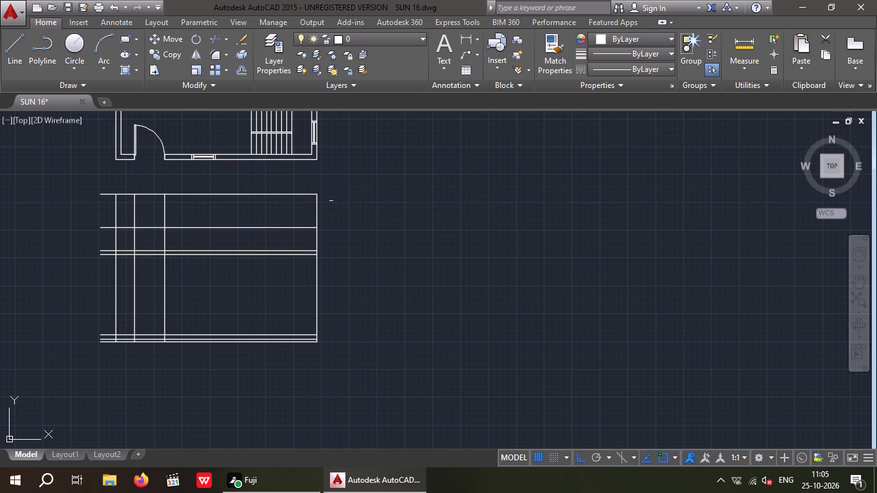
middle_drag(350, 306, 343, 368)
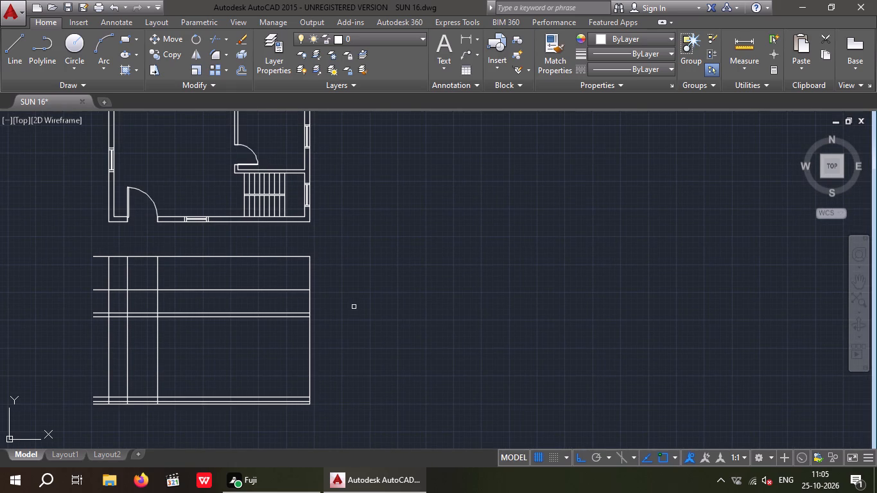
click(99, 415)
click(80, 243)
key(Escape)
key(Escape)
key(Escape)
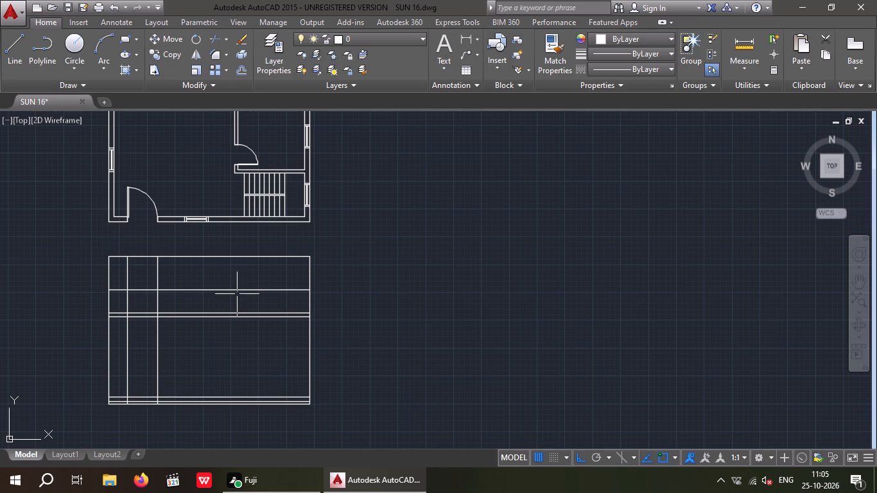
key(Escape)
key(Escape)
Project a vertical construction line down through the elevation from the outer wall corner beside the plan's staircase.
text(XL)
key(space)
text(V)
key(space)
scroll(227, 169, up, 2)
scroll(223, 189, down, 1)
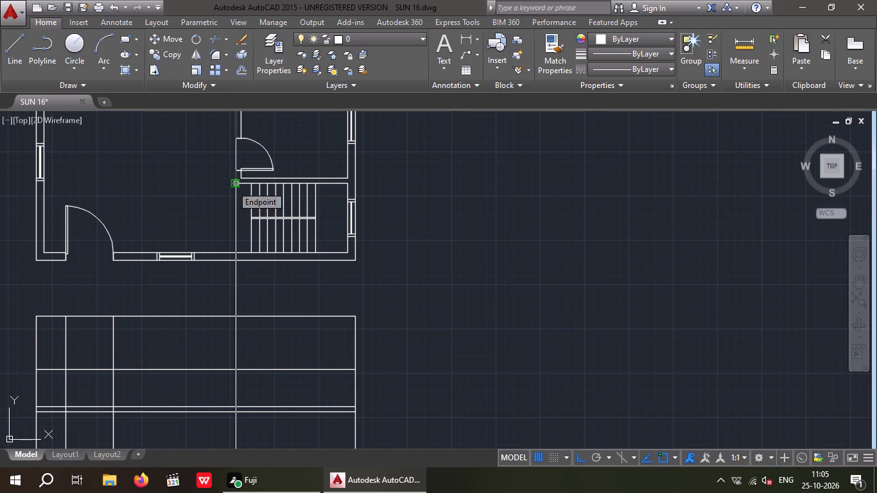
click(232, 186)
scroll(225, 184, down, 3)
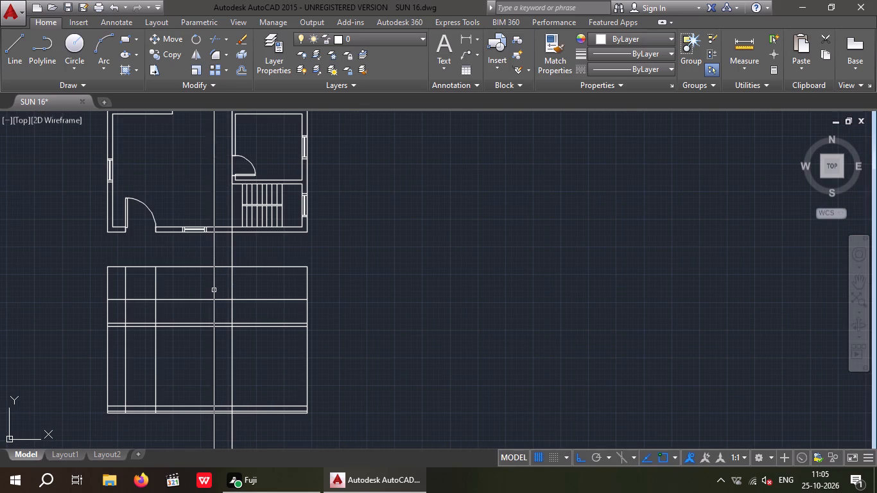
key(Escape)
key(Escape)
key(Escape)
key(Escape)
key(Escape)
key(Escape)
Trim the projected stair-wall line above the elevation's topmost horizontal level line.
key(t)
key(r)
key(space)
key(space)
scroll(226, 255, up, 4)
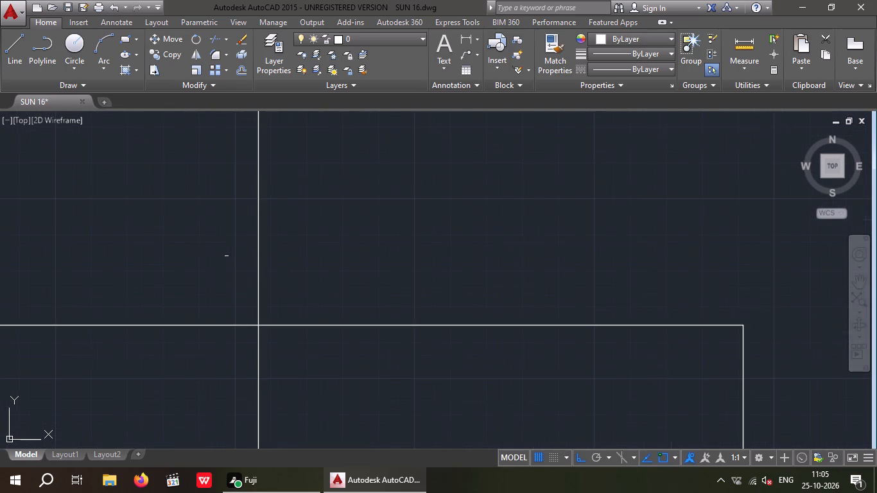
scroll(238, 262, up, 1)
drag(295, 230, 239, 280)
drag(236, 279, 238, 272)
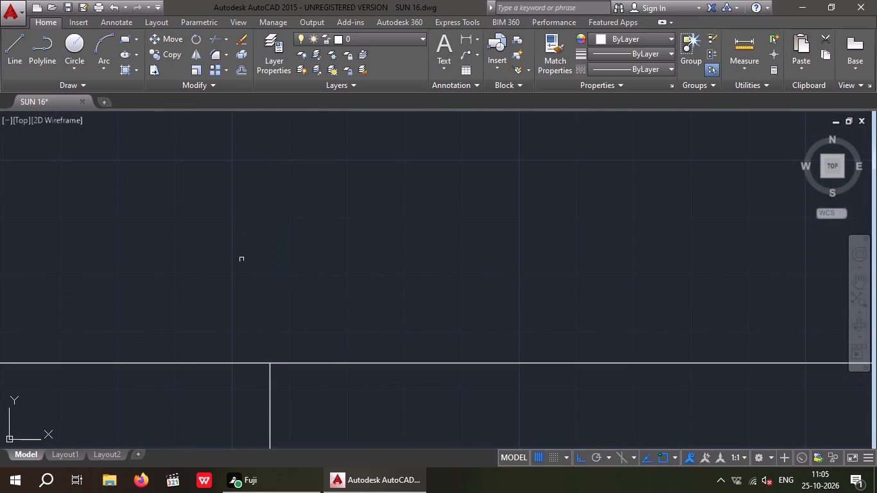
Trim the projected stair-wall line below the upper line of the closely spaced slab pair.
scroll(251, 225, down, 5)
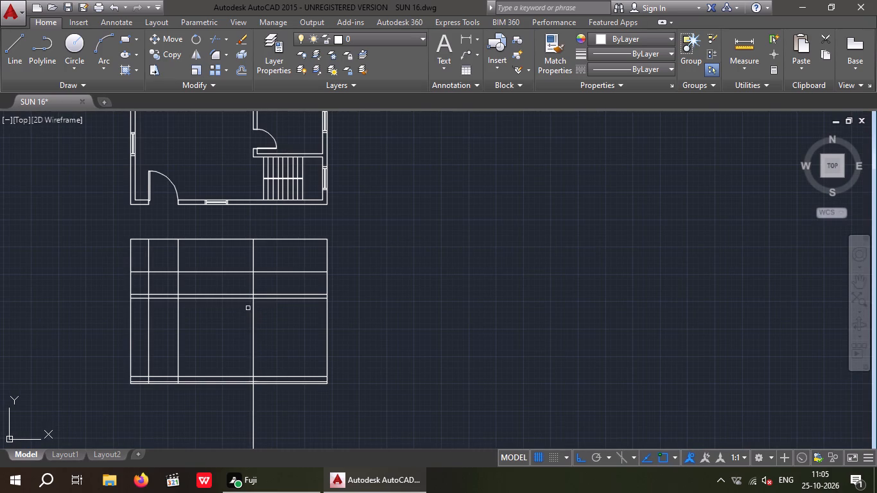
scroll(248, 307, up, 3)
middle_drag(266, 320, 282, 383)
middle_drag(279, 384, 282, 421)
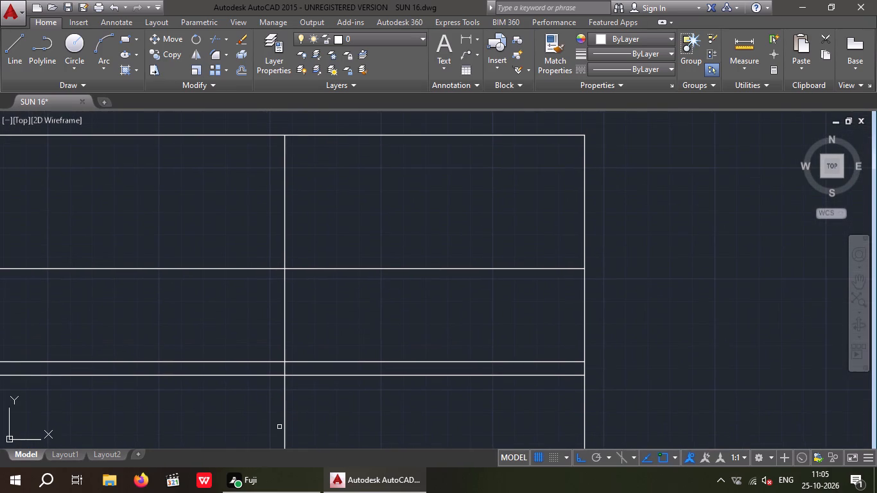
scroll(283, 363, up, 4)
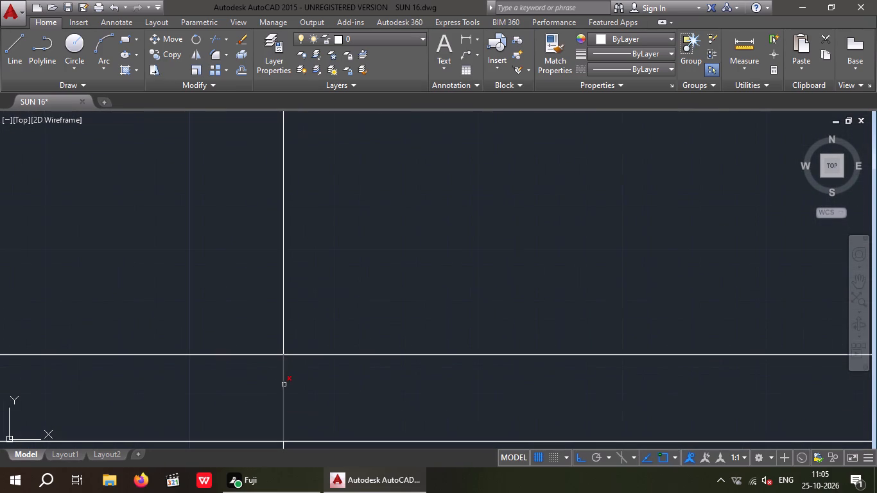
scroll(284, 382, down, 3)
scroll(285, 386, up, 5)
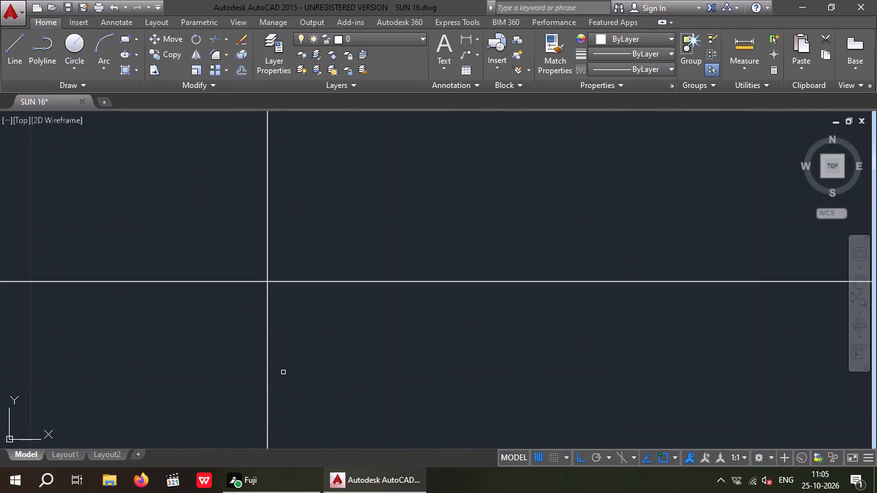
scroll(282, 371, up, 1)
drag(288, 336, 200, 373)
click(195, 375)
Trim the second level line from the top between the stair-wall line and the right outer wall.
scroll(225, 342, down, 5)
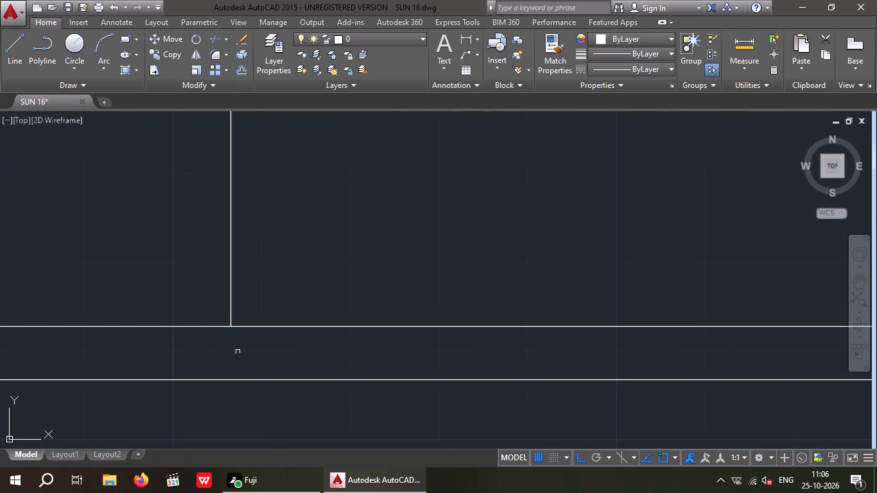
scroll(260, 344, down, 3)
drag(385, 288, 340, 269)
click(325, 216)
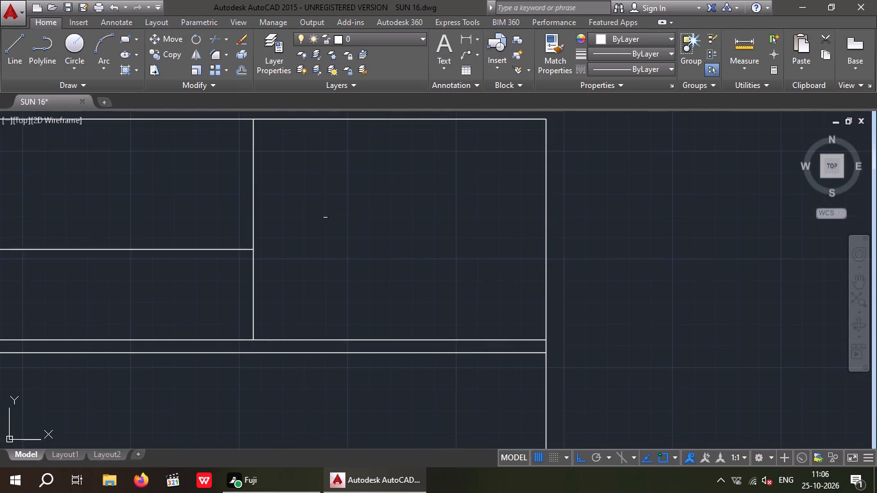
Trim the two door-opening lines above the lower line of the slab pair.
scroll(311, 231, down, 3)
scroll(313, 291, down, 1)
middle_drag(322, 302, 359, 324)
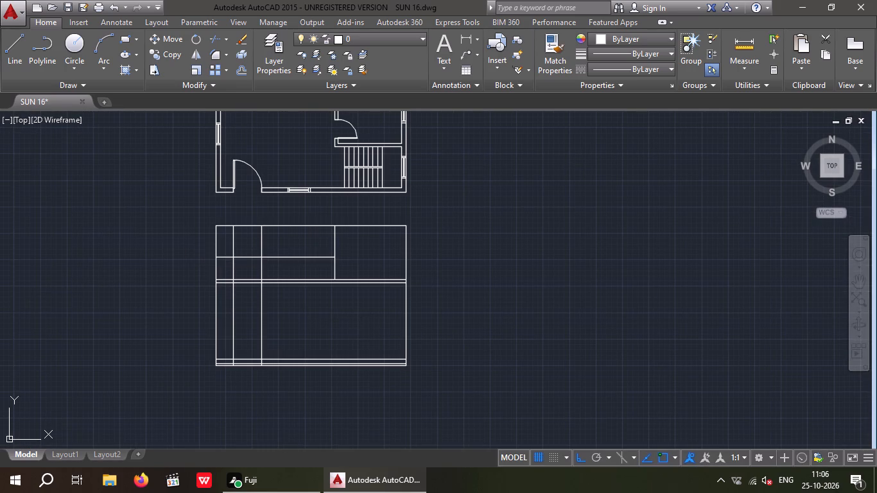
scroll(231, 238, up, 2)
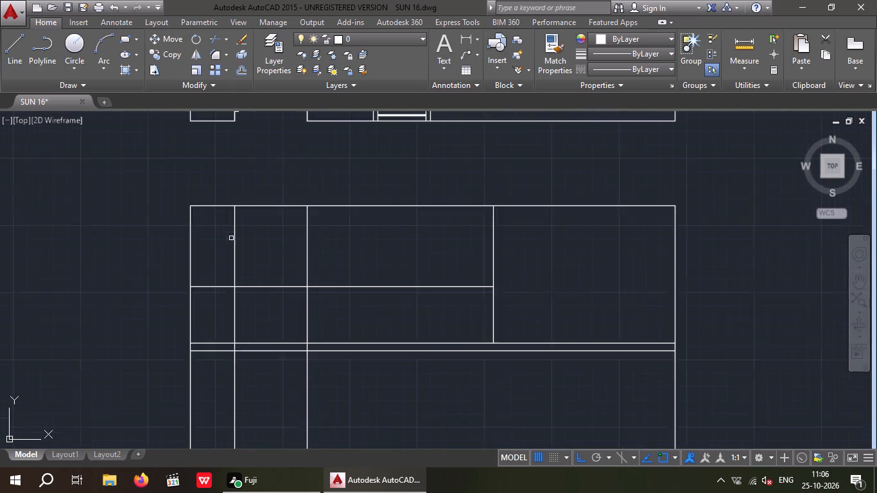
scroll(231, 238, up, 1)
drag(371, 226, 295, 242)
click(212, 264)
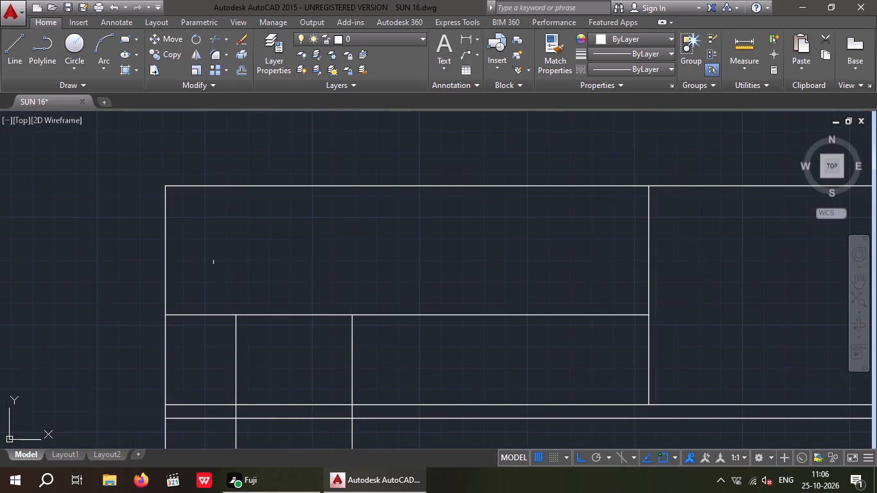
scroll(228, 248, down, 3)
scroll(229, 280, up, 2)
drag(314, 257, 247, 273)
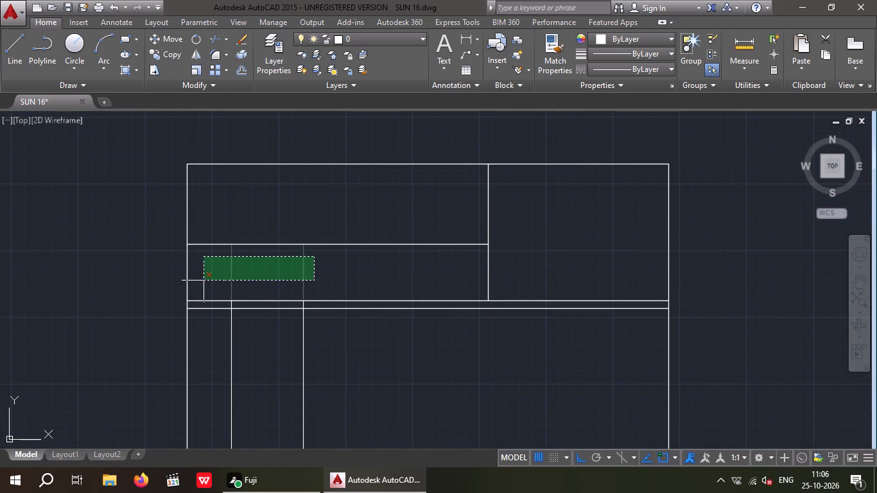
click(205, 279)
scroll(223, 304, up, 3)
drag(565, 310, 499, 315)
click(220, 315)
Trim the two door-opening lines below the uppermost of the three base level lines.
scroll(225, 308, down, 3)
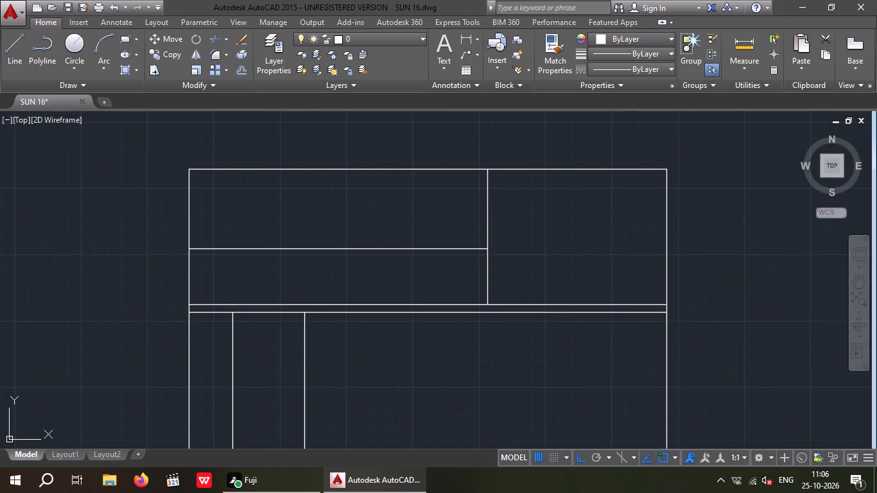
middle_click(320, 331)
scroll(340, 329, down, 2)
middle_drag(367, 365, 366, 286)
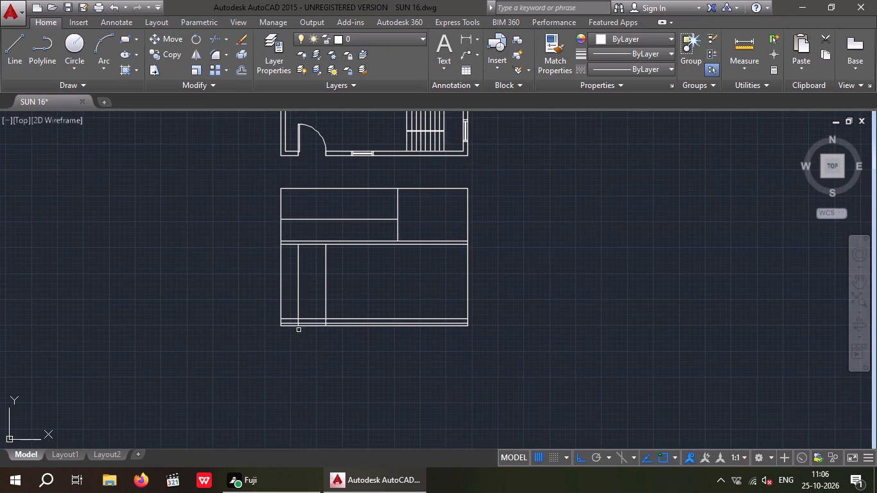
scroll(298, 325, up, 6)
scroll(506, 337, down, 1)
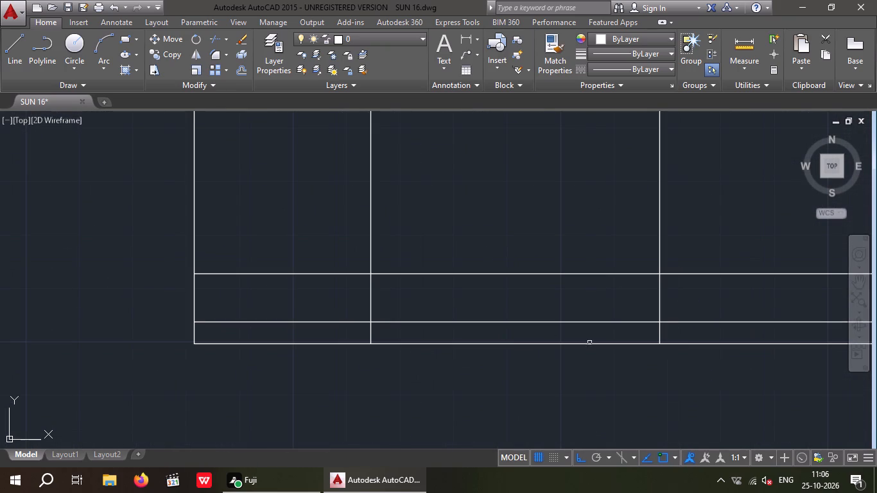
drag(674, 331, 596, 327)
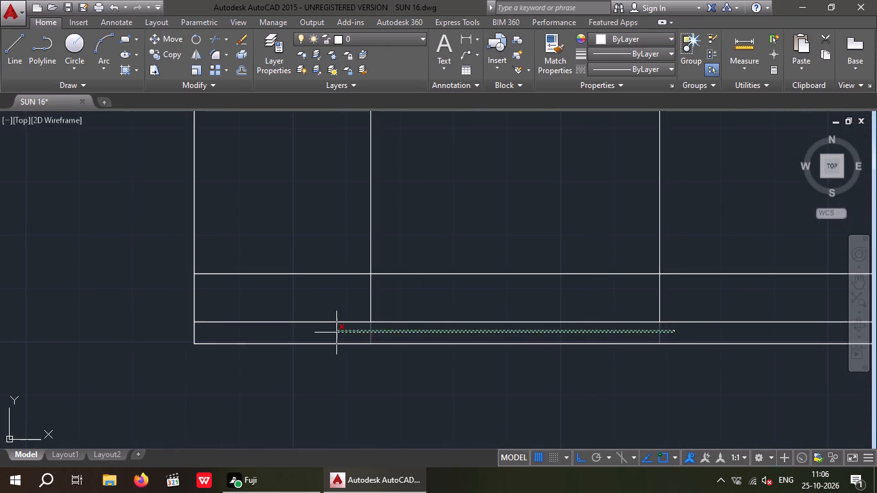
click(338, 333)
drag(670, 295, 616, 291)
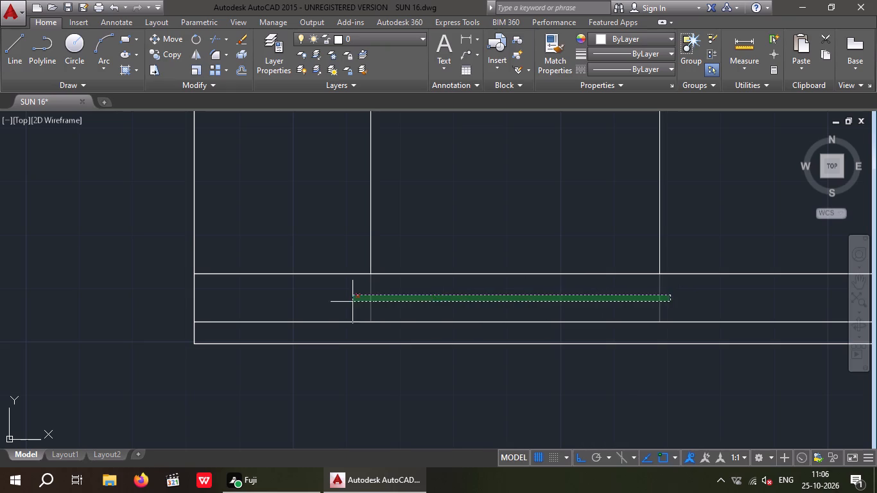
click(326, 299)
scroll(331, 296, down, 4)
middle_drag(378, 355, 302, 391)
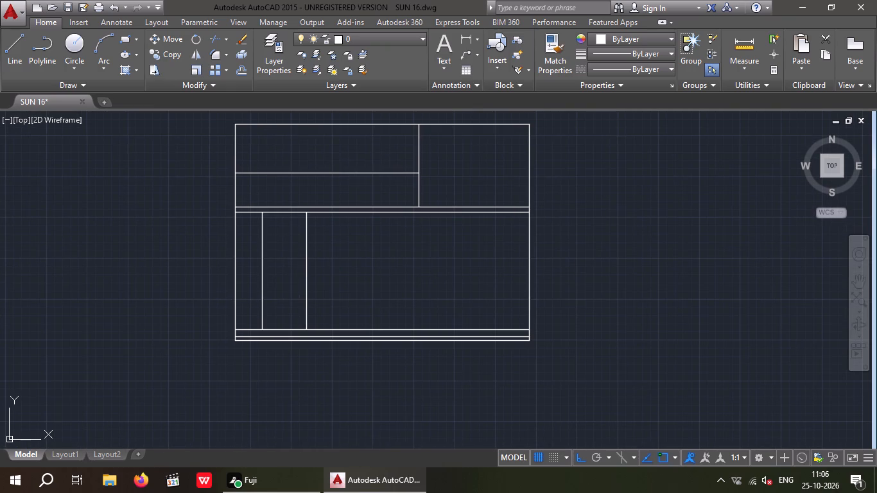
key(Escape)
key(Escape)
key(Escape)
Offset the right and left outer wall lines of the elevation outward by 1'.
key(o)
key(Return)
key(1)
key(apostrophe)
key(Return)
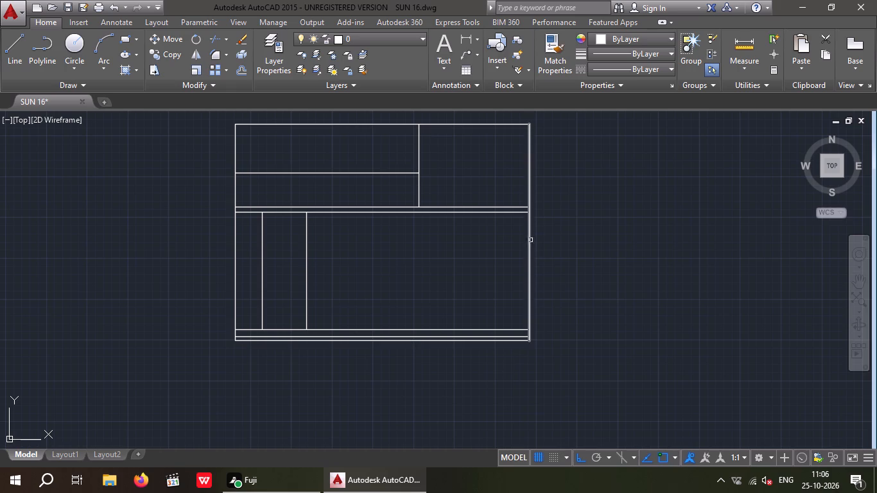
drag(530, 243, 550, 241)
drag(578, 239, 558, 239)
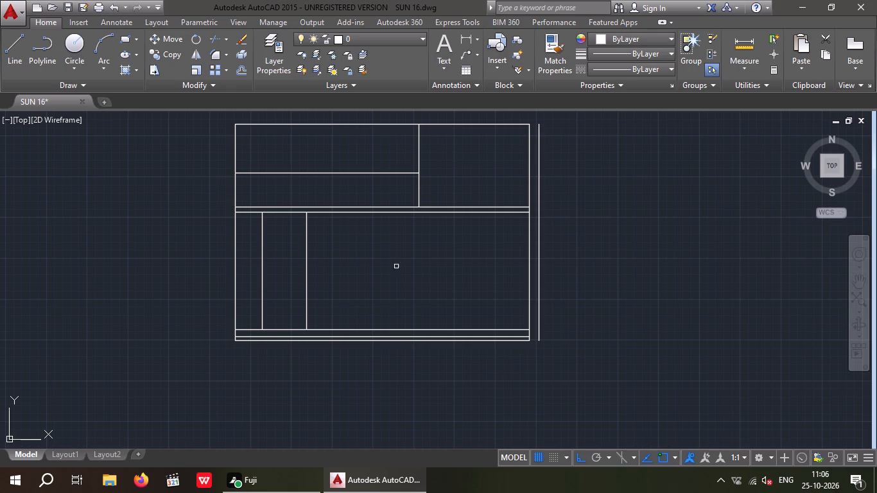
drag(235, 238, 220, 243)
click(211, 247)
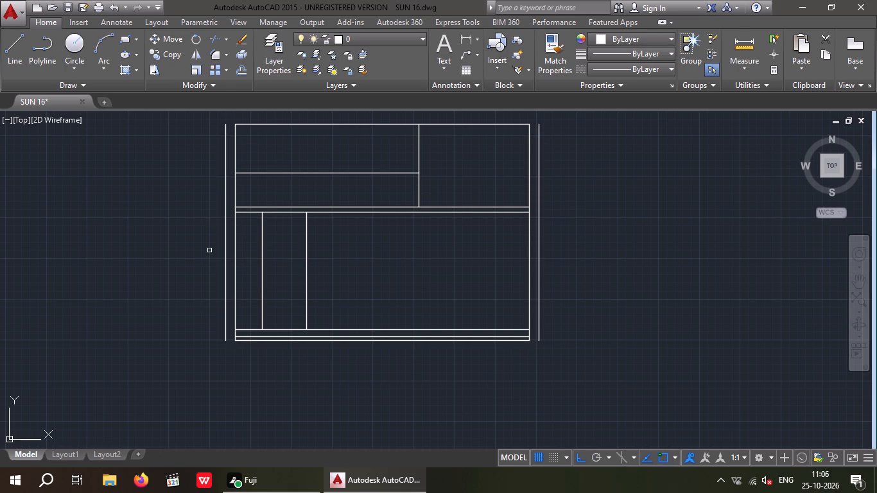
key(Escape)
key(Escape)
key(Escape)
Extend both slab lines on the left and right to meet the offset lines outside the outer walls.
text(EX)
key(space)
key(space)
scroll(239, 219, up, 3)
drag(249, 218, 243, 222)
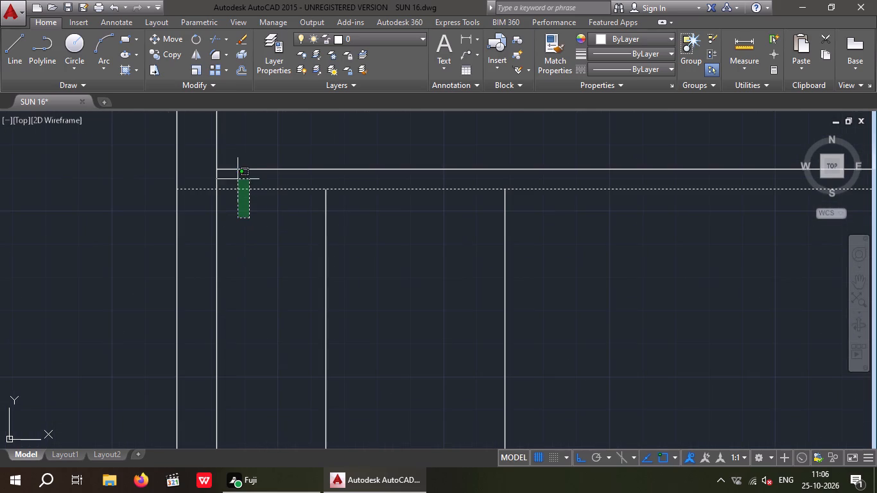
click(237, 164)
scroll(239, 170, down, 3)
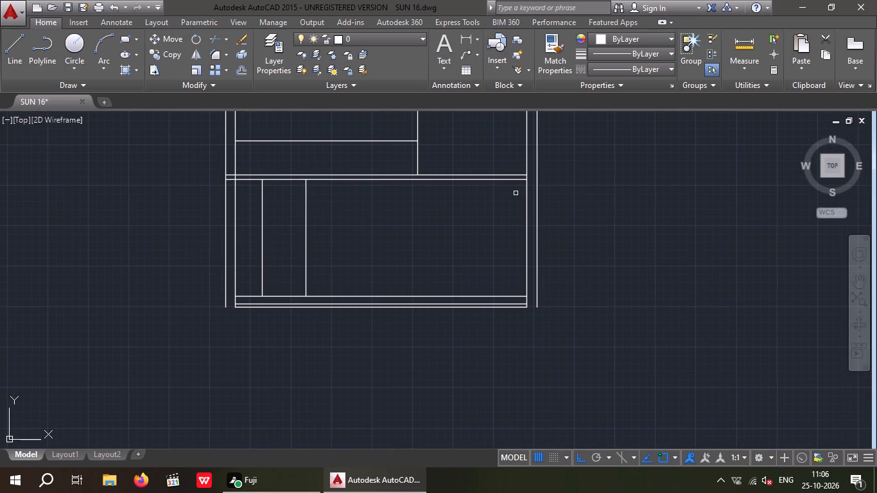
drag(508, 192, 501, 187)
click(494, 160)
middle_drag(479, 239, 462, 315)
middle_drag(458, 304, 458, 302)
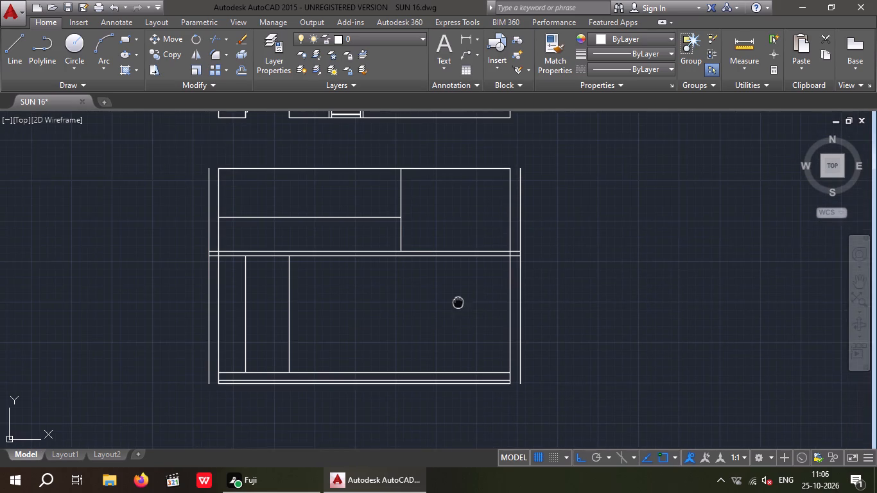
middle_drag(458, 302, 476, 281)
key(Escape)
key(Escape)
key(Escape)
Trim the right and left 1' offset lines above and below the slab, leaving only its end edges.
key(t)
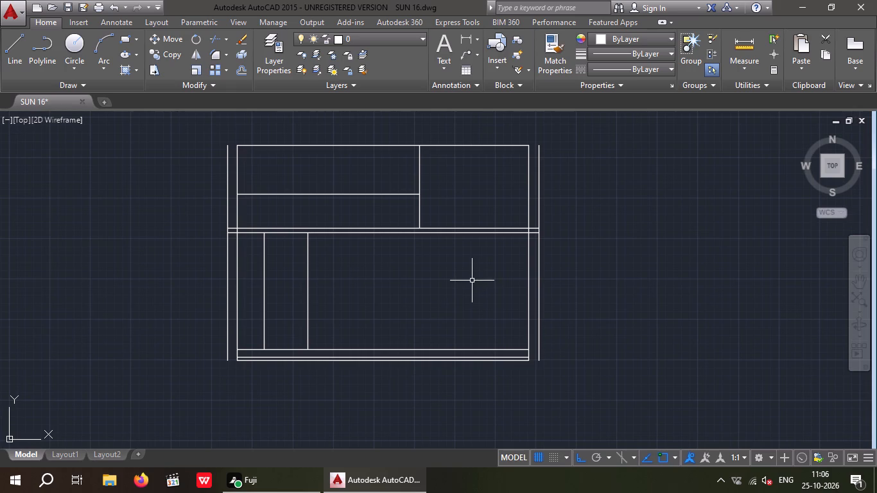
text(R)
key(space)
key(space)
scroll(537, 202, up, 2)
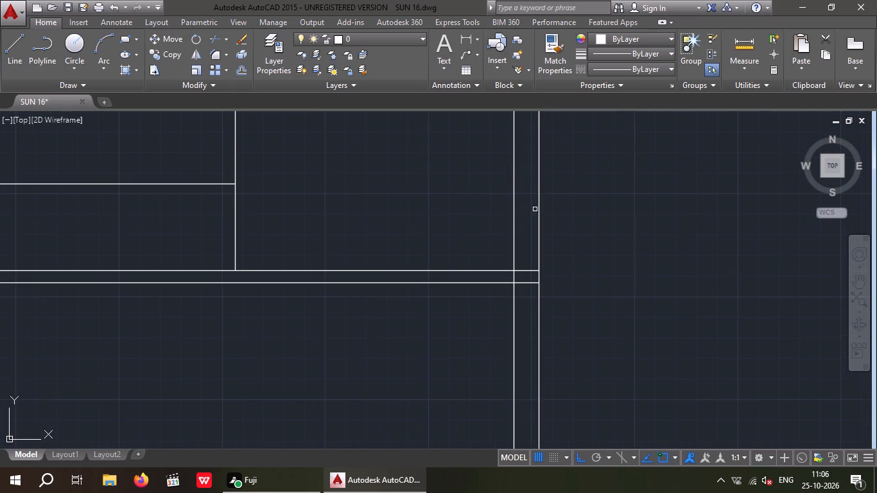
click(537, 216)
scroll(539, 203, down, 2)
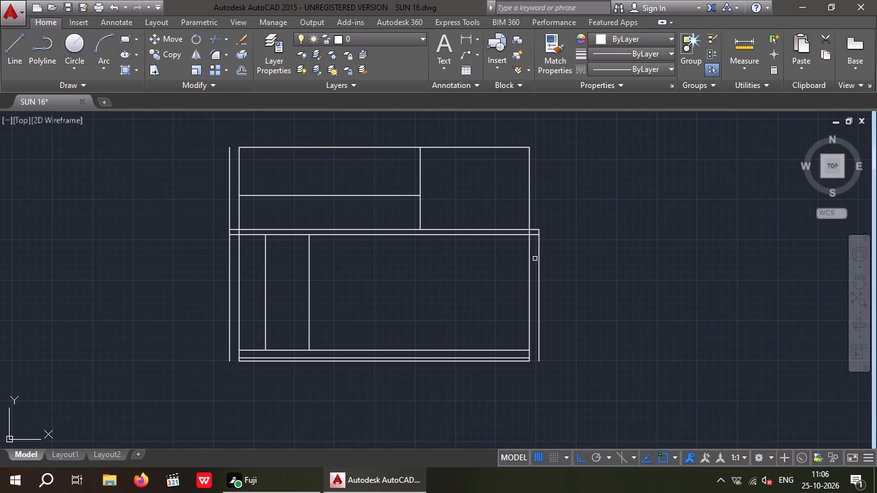
click(539, 251)
scroll(537, 251, down, 1)
scroll(338, 209, up, 3)
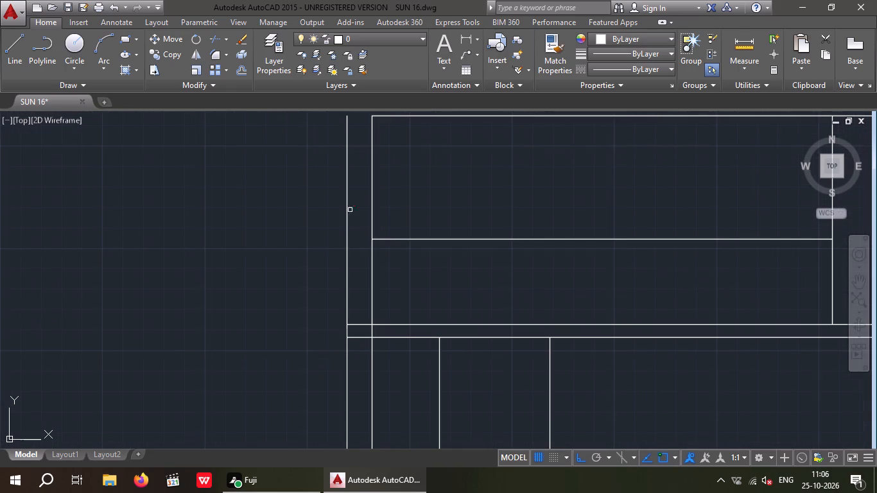
scroll(344, 227, up, 1)
click(347, 233)
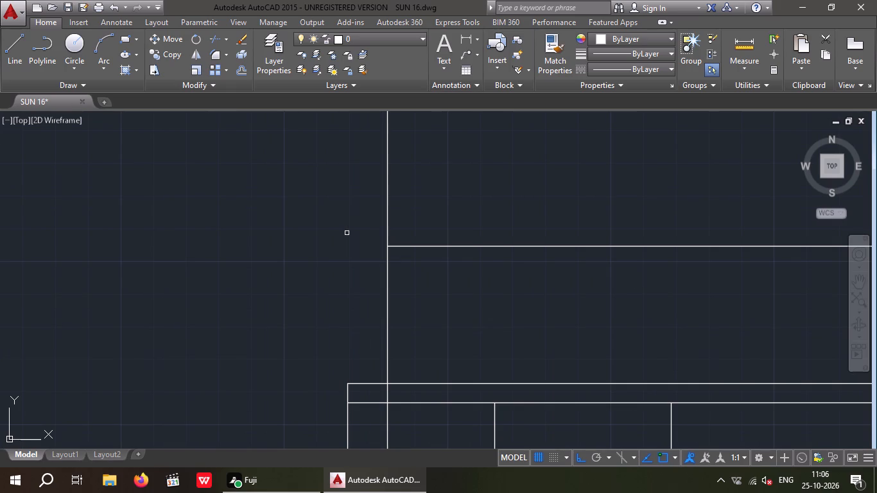
click(347, 421)
Trim the left and right outer wall lines where they cross between the two slab lines.
click(385, 393)
scroll(377, 378, down, 4)
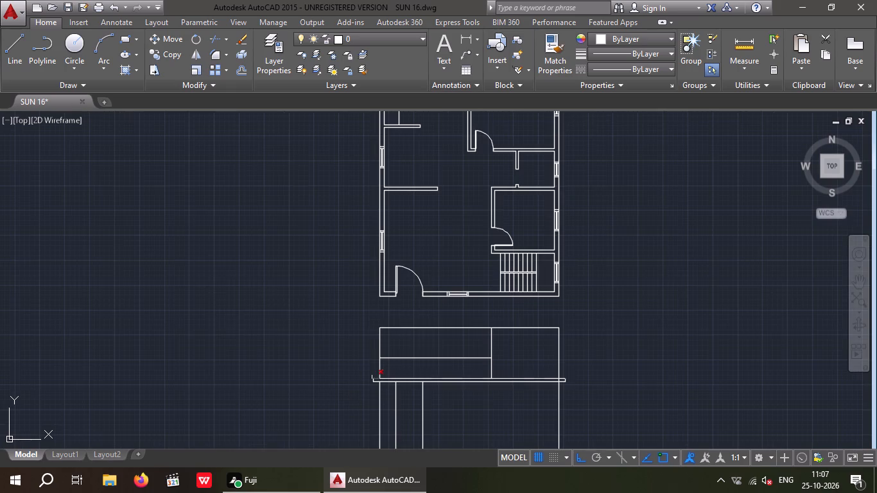
scroll(557, 377, up, 4)
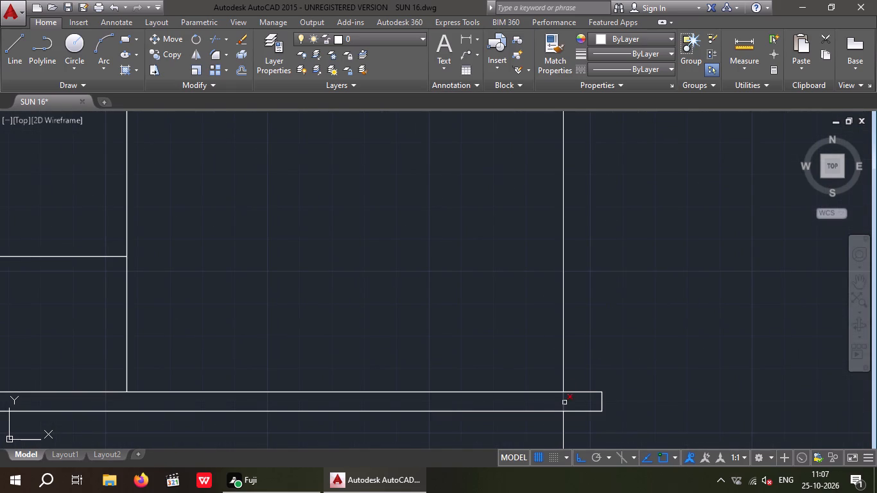
click(564, 402)
scroll(593, 314, down, 3)
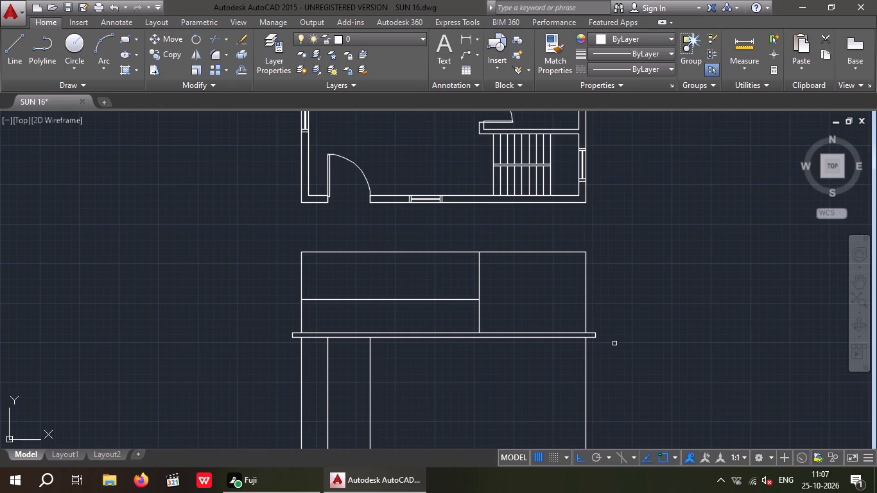
key(Escape)
key(Escape)
Offset the top line of the elevation upward by 6" for the roof slab thickness.
key(o)
key(Return)
text(6")
key(Return)
click(535, 252)
click(538, 243)
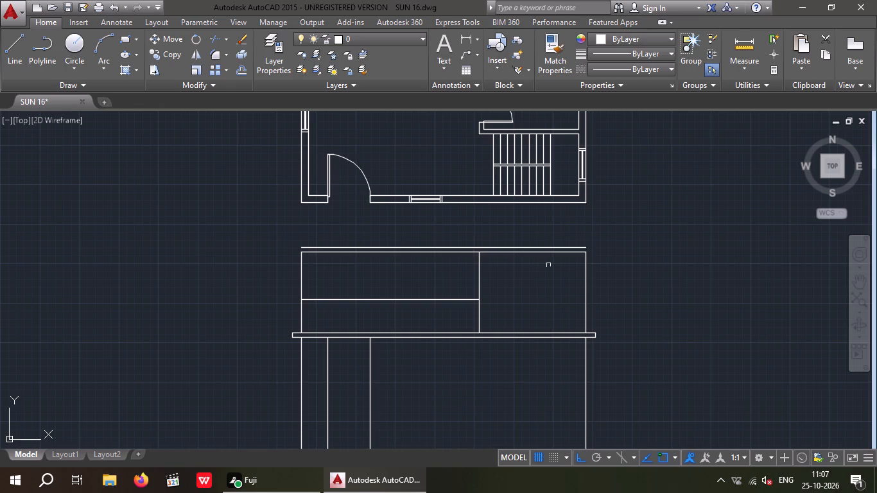
key(Escape)
key(Escape)
key(Escape)
Offset the right outer wall line of the elevation's upper part outward by 1'.
key(o)
key(Return)
key(1)
key(apostrophe)
key(Return)
drag(586, 282, 608, 288)
click(634, 287)
key(Escape)
key(Escape)
key(Escape)
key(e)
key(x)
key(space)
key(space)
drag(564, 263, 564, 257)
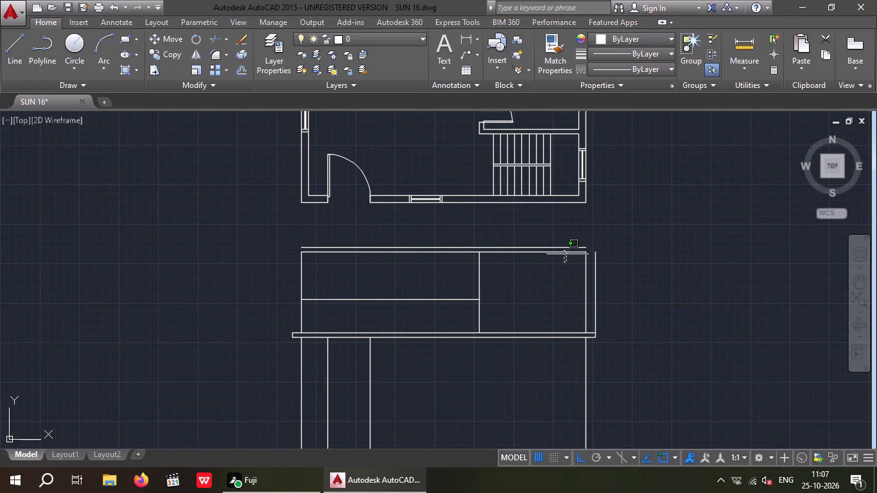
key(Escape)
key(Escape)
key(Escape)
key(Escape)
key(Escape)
Extend the lower roof slab line on the right to meet the 1' offset line.
key(e)
text(X)
key(space)
key(space)
click(561, 252)
key(Escape)
key(Escape)
Fillet the right offset line and the upper roof slab line into a square corner.
key(f)
key(space)
scroll(591, 243, up, 3)
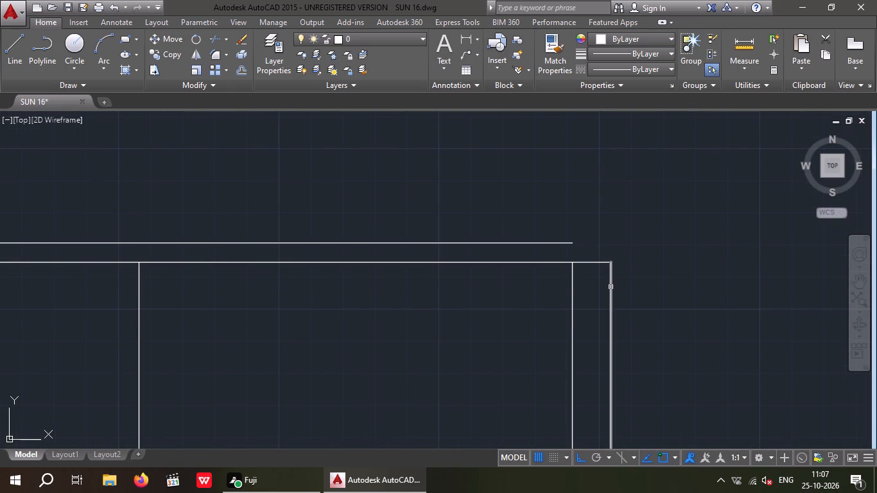
click(611, 287)
click(567, 243)
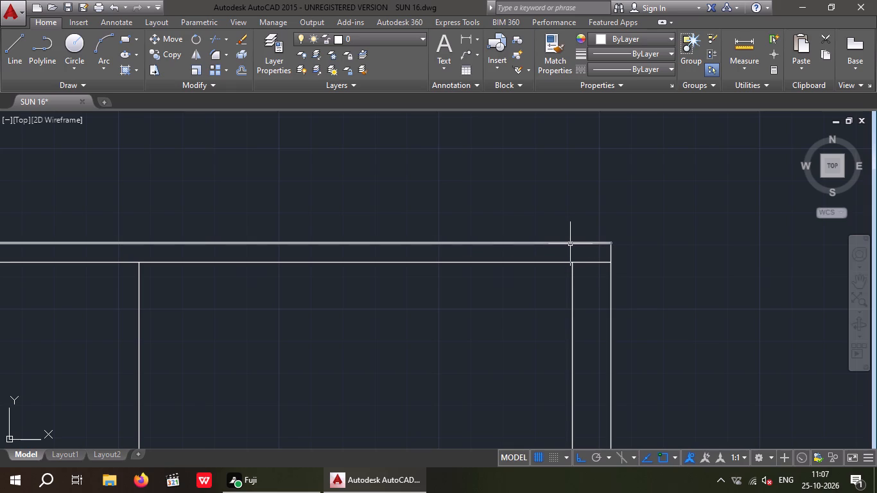
key(Escape)
key(Escape)
key(Escape)
Trim the right offset line below the roof slab, leaving only the slab's end edge.
scroll(580, 252, down, 2)
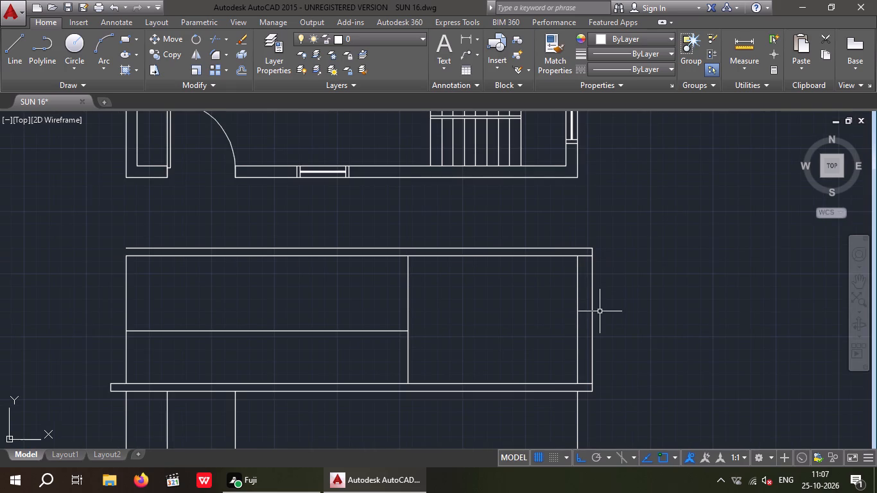
key(t)
key(r)
key(space)
key(space)
drag(621, 289, 591, 313)
click(591, 318)
key(Escape)
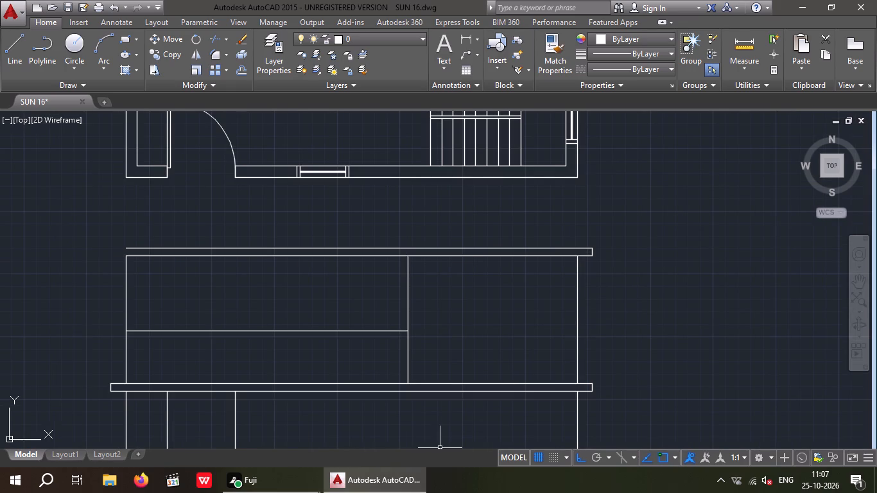
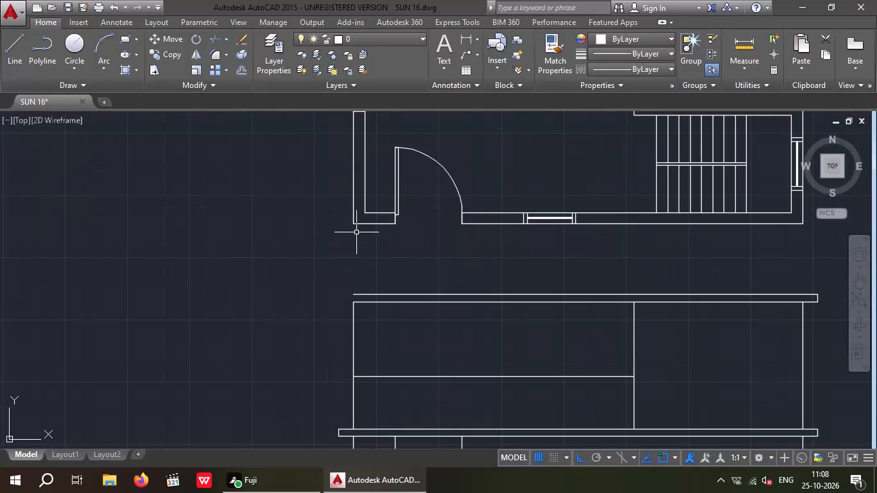
Offset the ground-floor base line of the elevation upward by 7' to mark the door head.
scroll(395, 236, down, 3)
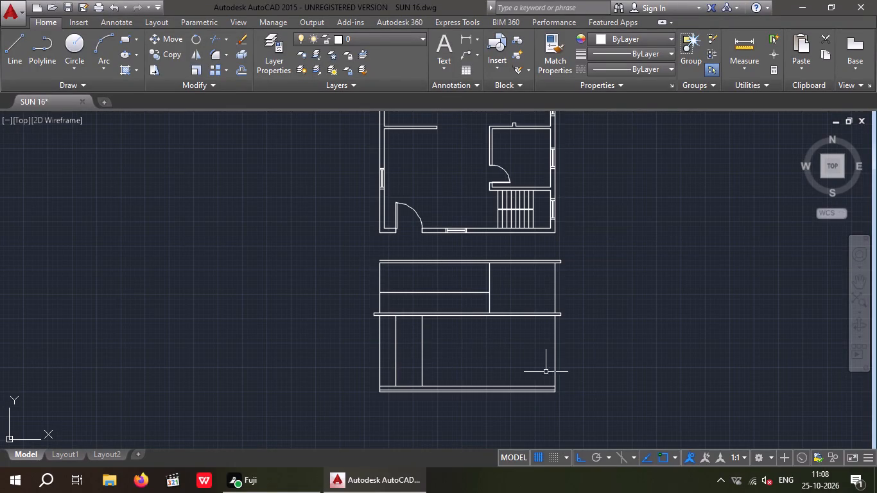
key(Escape)
key(Escape)
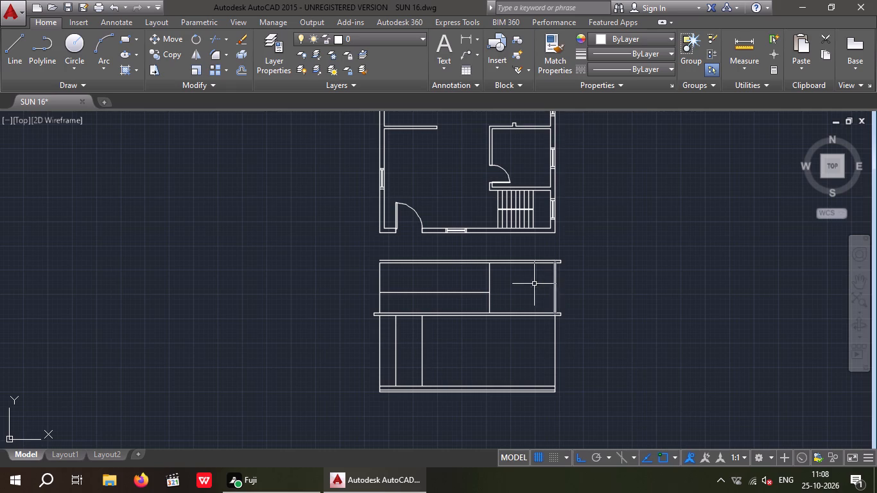
key(Escape)
key(Escape)
key(o)
key(Return)
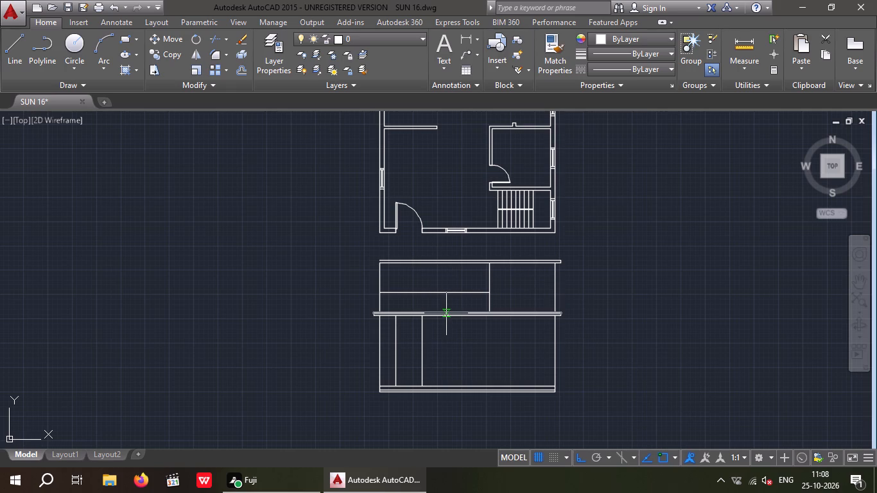
key(7)
key(apostrophe)
key(Return)
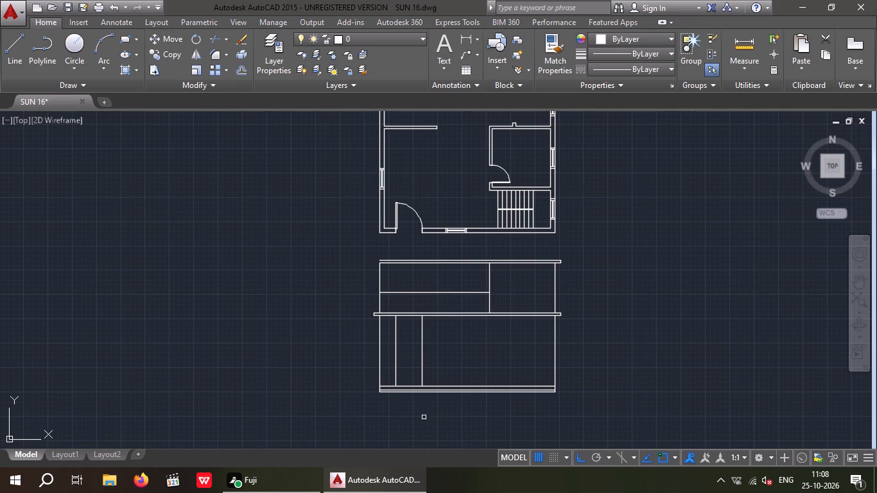
scroll(410, 379, up, 2)
drag(412, 396, 406, 365)
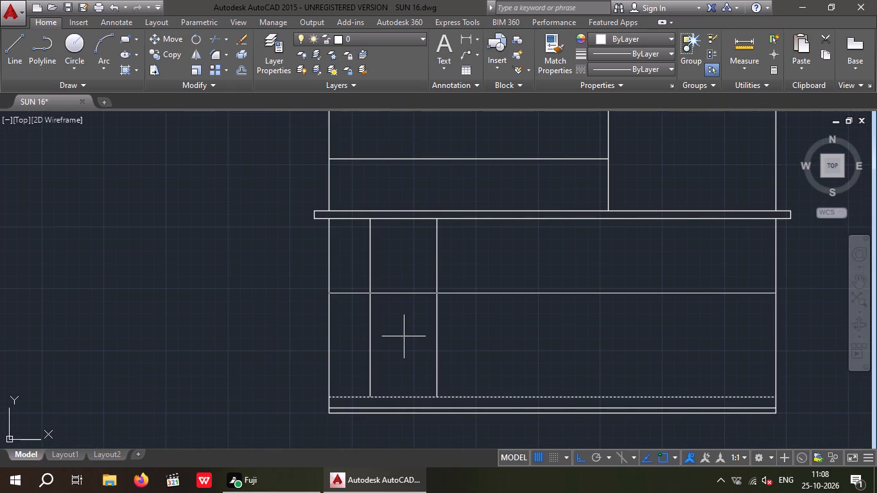
click(404, 336)
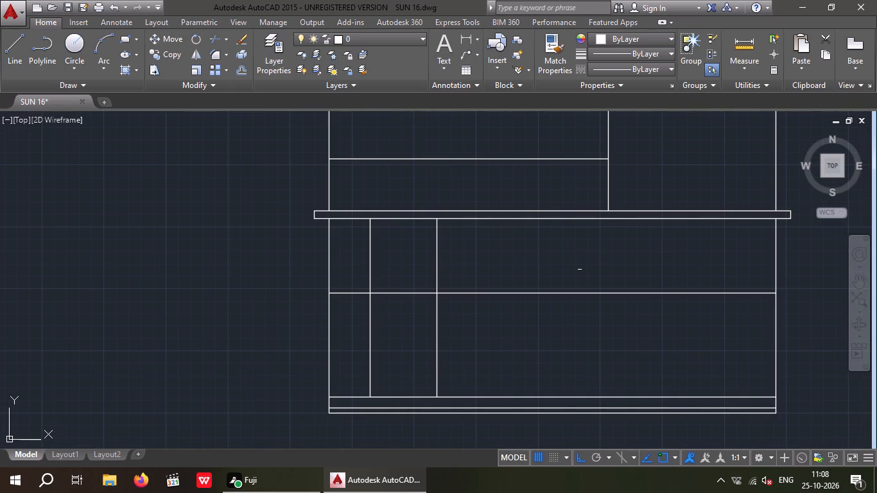
key(Escape)
key(Escape)
Trim the 7' door head line on both sides of the door opening, keeping only the part between the jambs.
key(t)
key(r)
key(space)
key(space)
drag(609, 327, 539, 281)
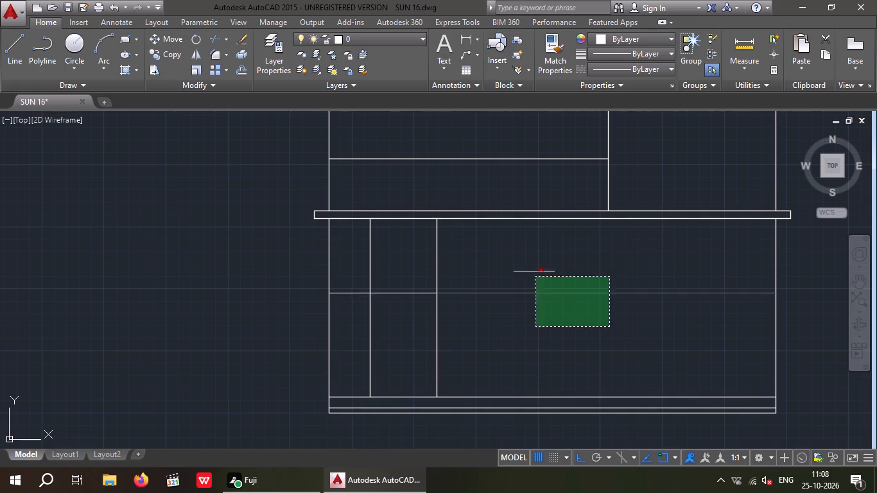
click(529, 257)
scroll(354, 296, up, 3)
drag(363, 315, 363, 318)
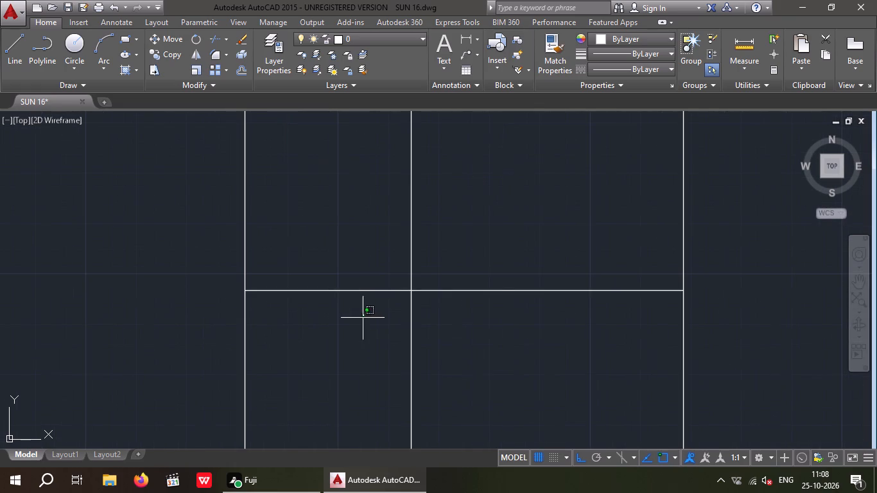
drag(363, 318, 337, 302)
drag(294, 251, 297, 257)
scroll(306, 264, down, 3)
key(Escape)
key(Escape)
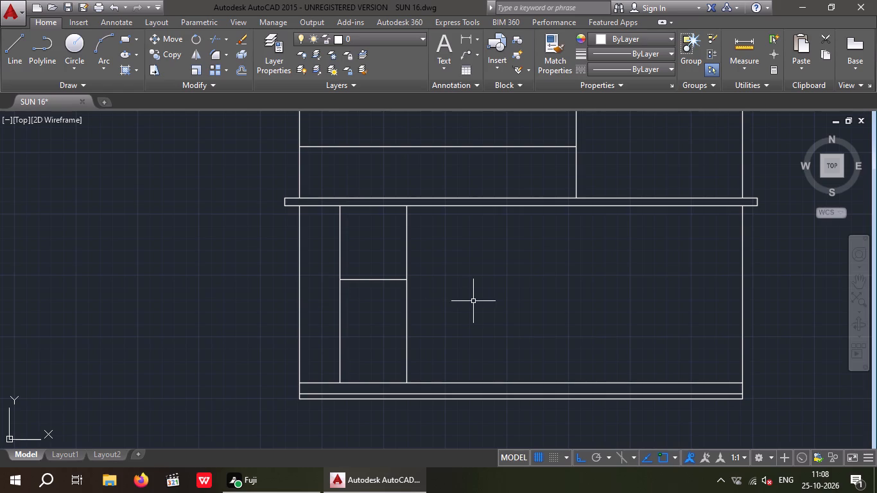
key(Escape)
Offset the door head line and both jamb lines 4" toward the inside of the door opening.
key(o)
key(Return)
key(4)
key(shift+quotedbl)
key(Return)
click(367, 281)
drag(371, 309, 365, 307)
drag(338, 306, 360, 310)
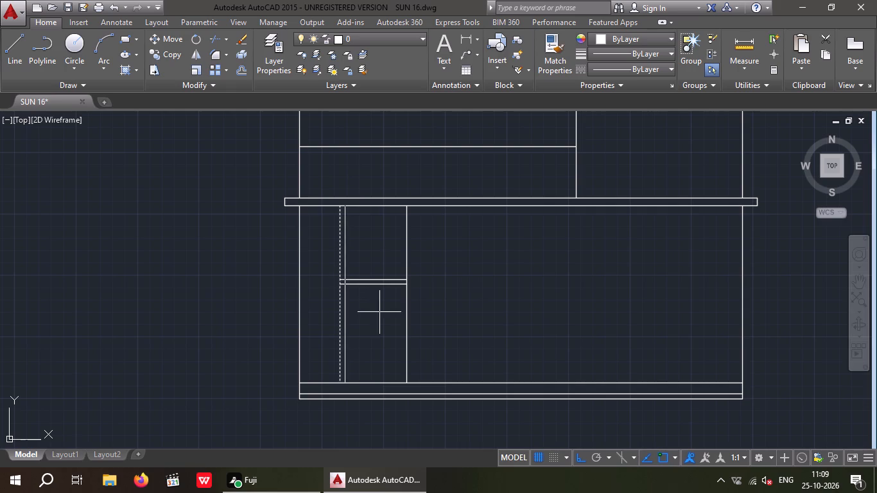
click(379, 312)
drag(405, 313, 394, 316)
click(394, 316)
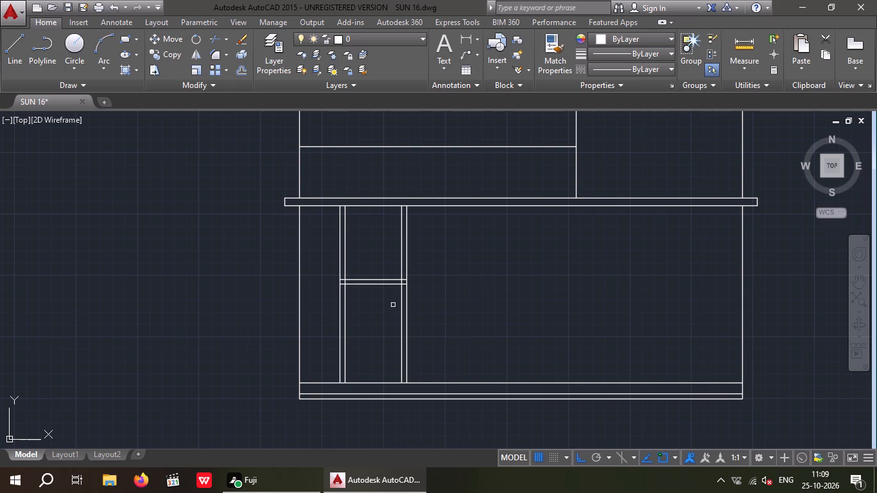
key(Escape)
key(Escape)
Trim both inner door frame lines above the door head.
key(t)
key(r)
key(space)
key(space)
scroll(354, 255, up, 3)
drag(351, 256, 317, 313)
click(307, 312)
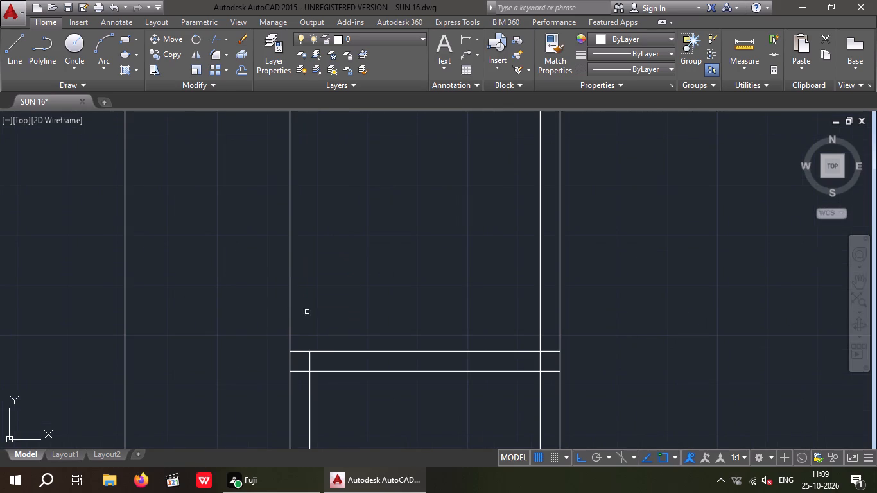
drag(546, 292, 525, 304)
click(512, 307)
scroll(480, 258, down, 3)
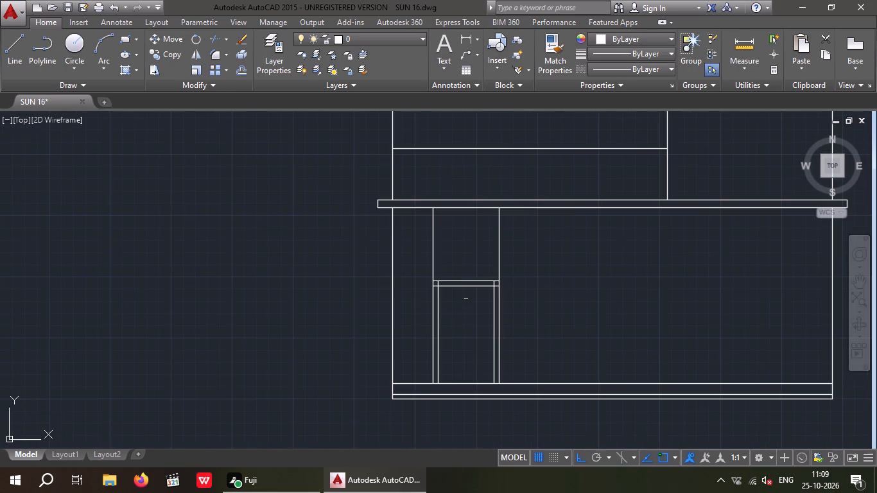
key(Escape)
key(Escape)
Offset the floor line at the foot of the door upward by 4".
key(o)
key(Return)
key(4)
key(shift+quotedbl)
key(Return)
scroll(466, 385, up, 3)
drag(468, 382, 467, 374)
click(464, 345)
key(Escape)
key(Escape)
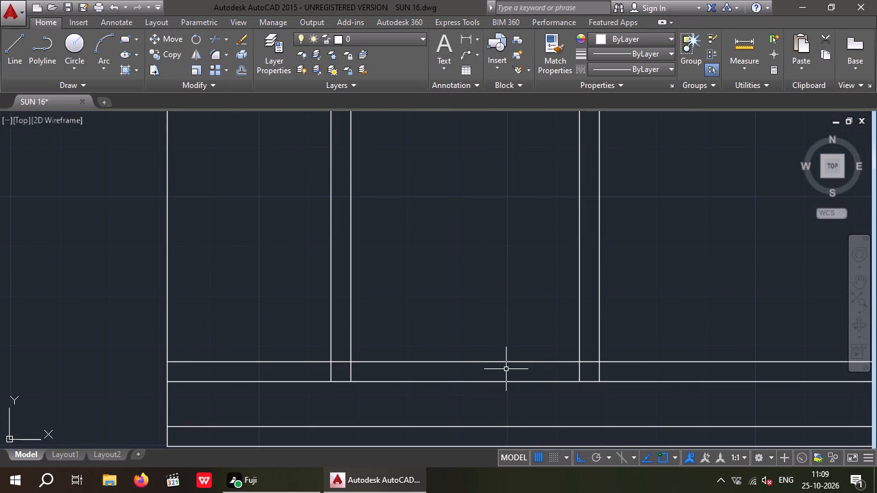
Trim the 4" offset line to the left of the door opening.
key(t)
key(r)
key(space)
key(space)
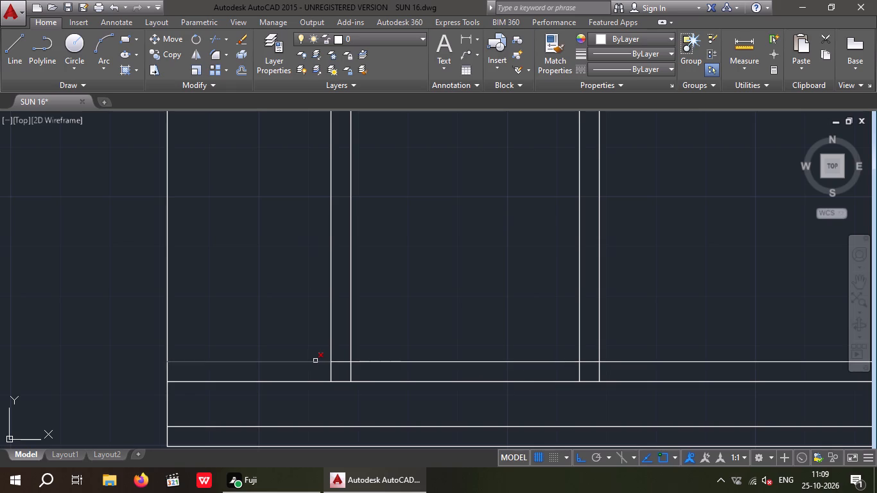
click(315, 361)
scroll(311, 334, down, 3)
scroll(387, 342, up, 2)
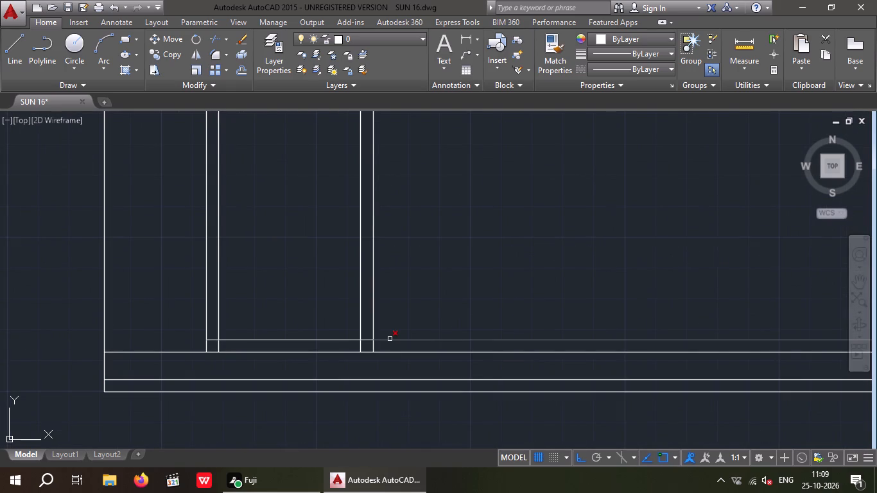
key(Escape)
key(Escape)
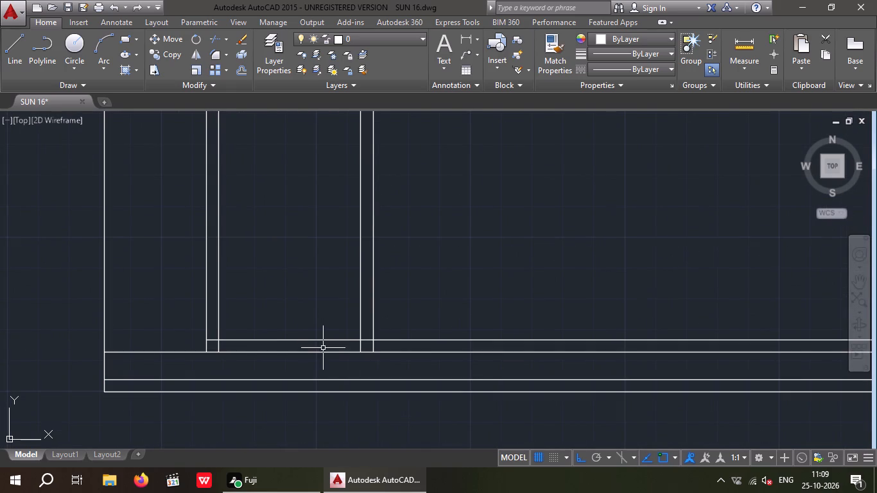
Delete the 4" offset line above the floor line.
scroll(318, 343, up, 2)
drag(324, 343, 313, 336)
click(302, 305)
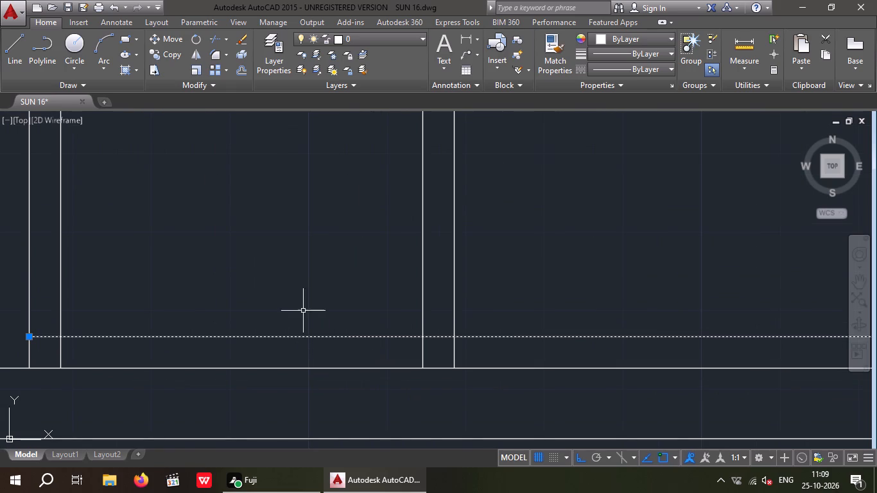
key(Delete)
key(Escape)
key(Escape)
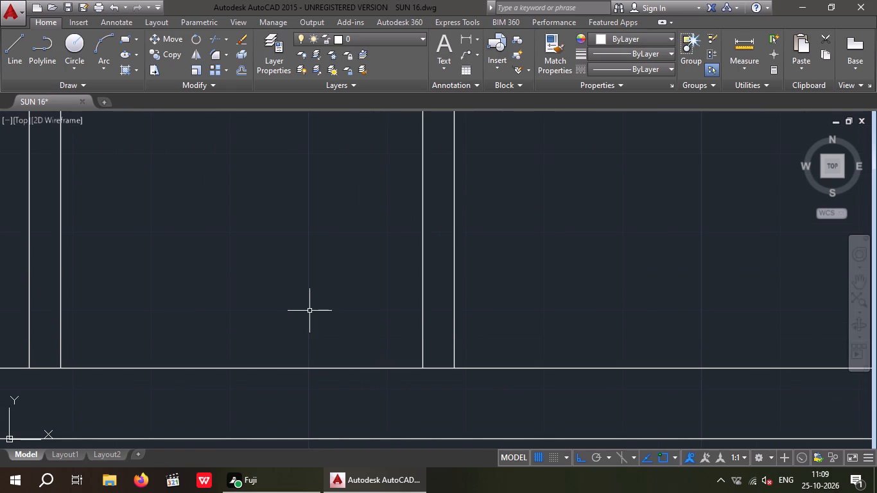
Offset the floor line at the foot of the door upward by 2" for a threshold.
key(o)
key(Return)
key(2)
key(shift+quotedbl)
key(Return)
scroll(311, 316, down, 2)
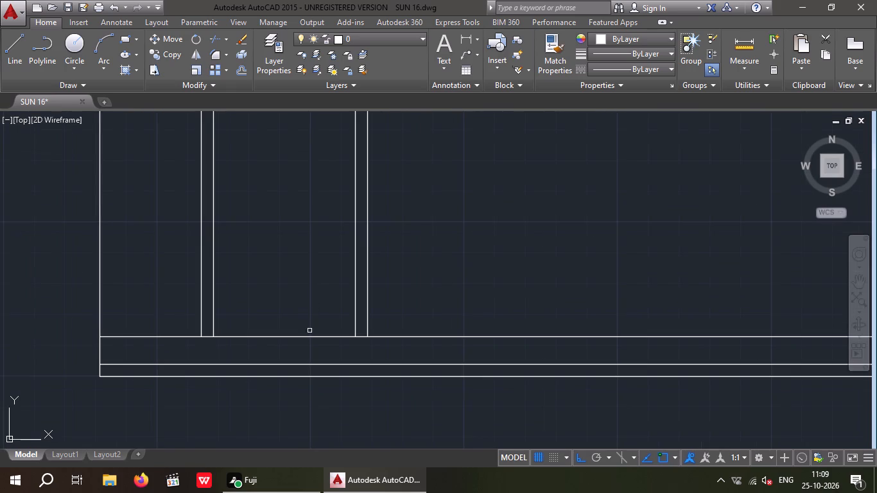
click(308, 337)
click(308, 326)
key(Escape)
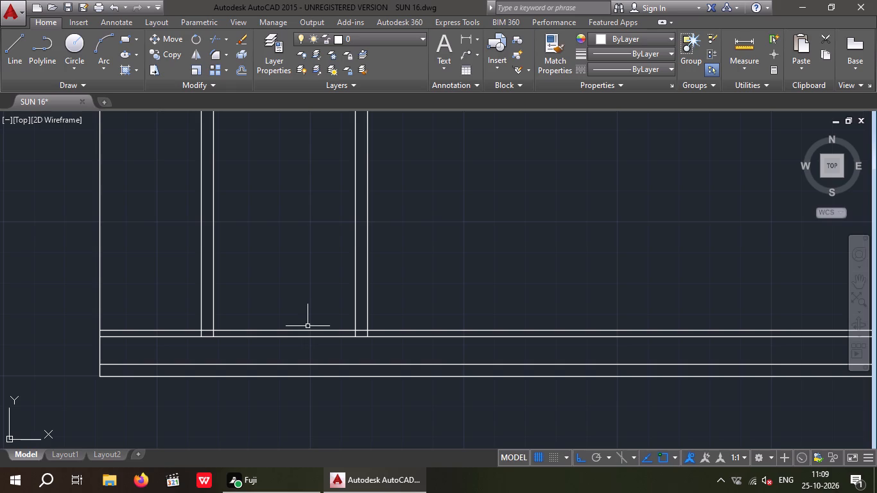
key(Escape)
key(Escape)
key(Escape)
Trim the 2" threshold line on both sides of the door, keeping only the part between the outer jambs.
text(TR)
key(space)
key(space)
scroll(385, 332, up, 2)
click(382, 331)
scroll(384, 324, down, 3)
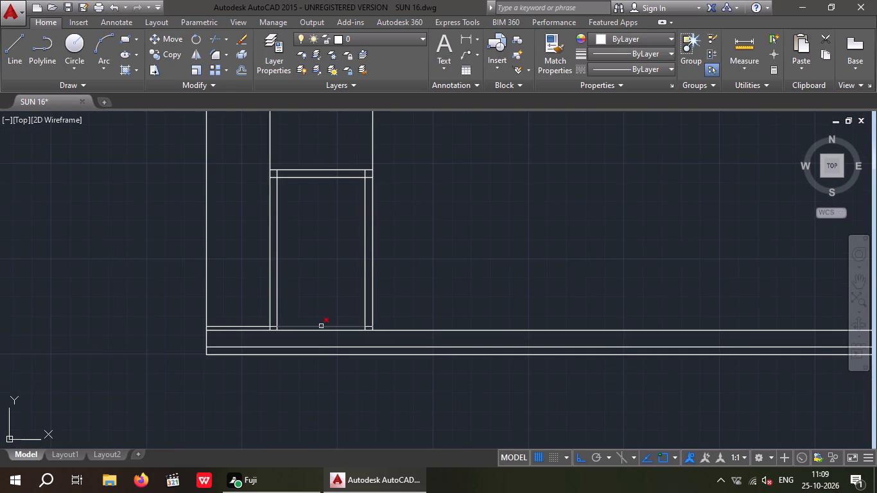
scroll(255, 323, up, 2)
click(257, 333)
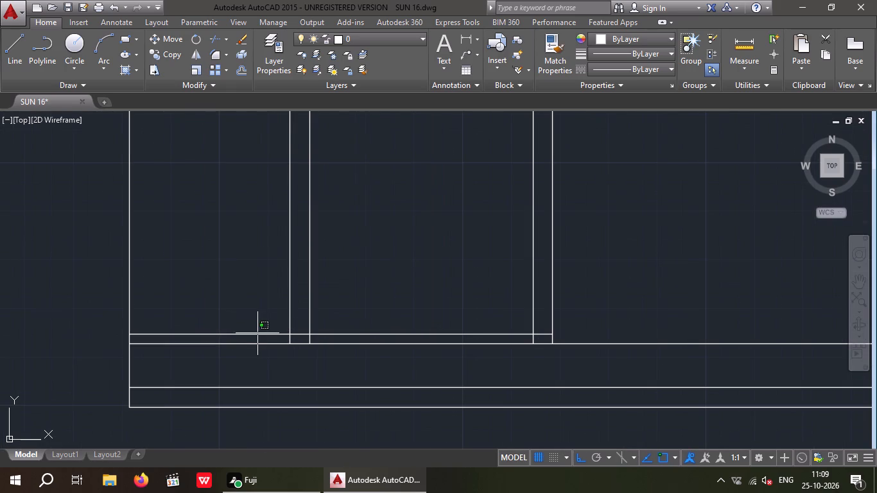
click(252, 336)
scroll(313, 339, up, 3)
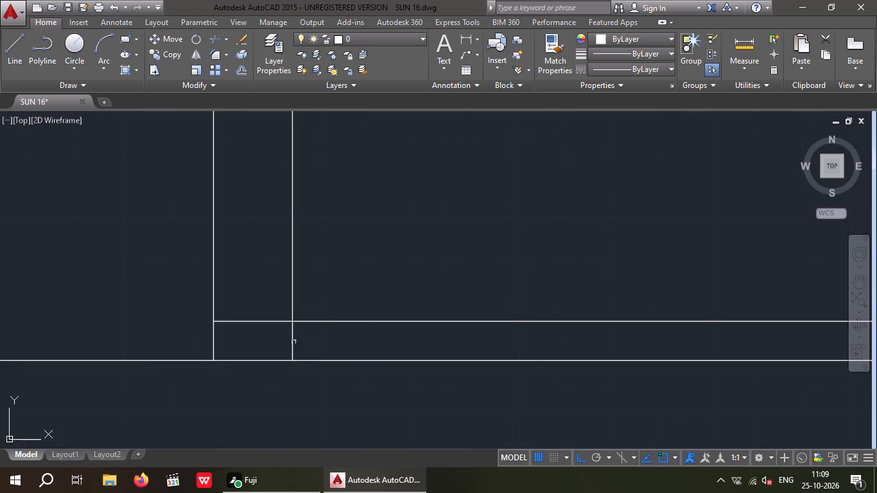
Trim both inner jamb lines of the door where they cross the 2" threshold.
click(292, 342)
scroll(295, 337, down, 3)
scroll(520, 337, up, 3)
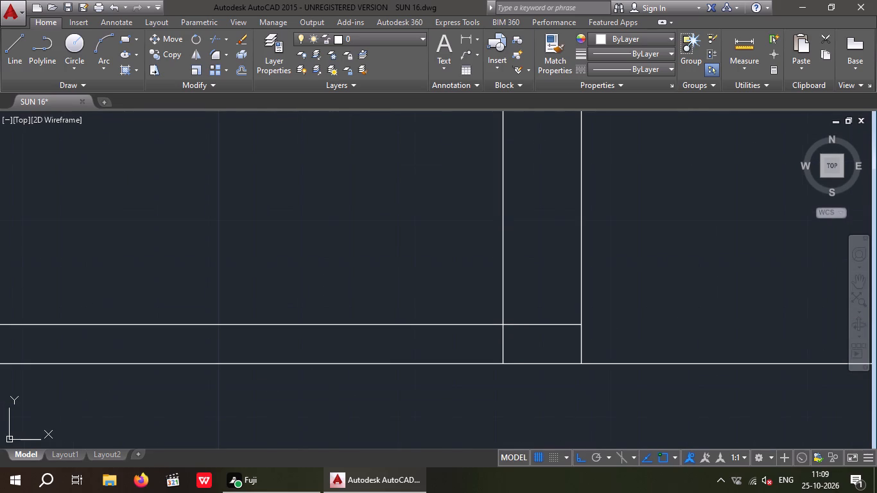
click(503, 342)
key(Escape)
scroll(456, 348, down, 3)
key(Escape)
key(Escape)
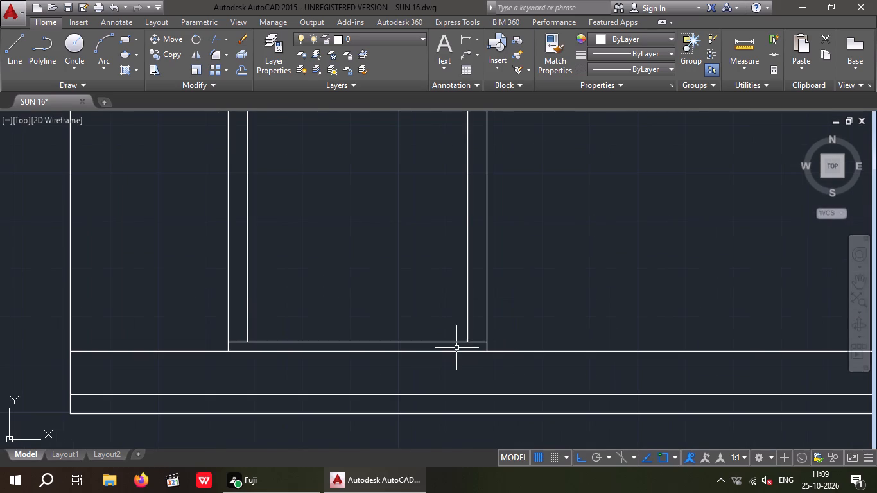
Offset the top line of the threshold upward by 4" for the bottom rail of the door frame.
key(o)
key(Return)
key(4)
key(shift+quotedbl)
key(Return)
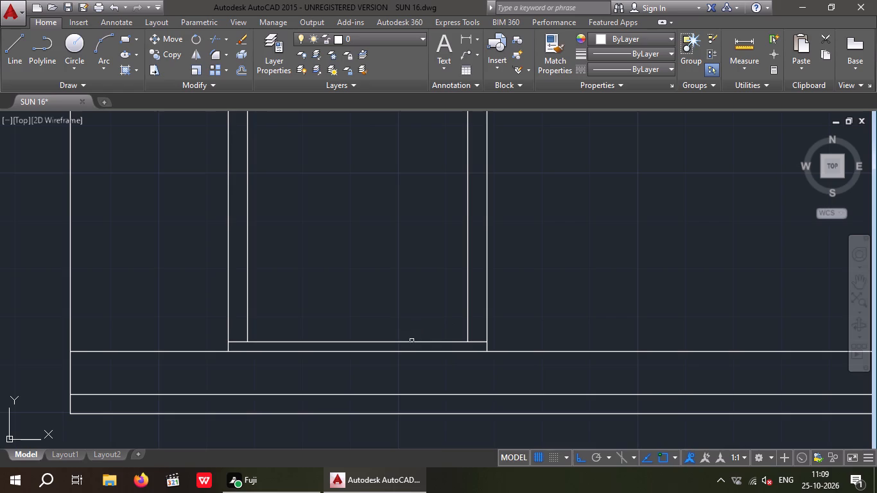
click(412, 343)
click(397, 288)
key(Escape)
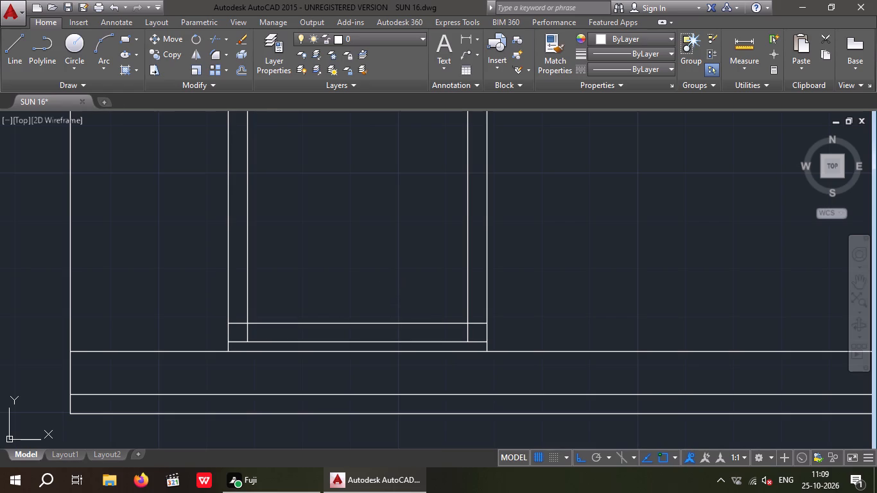
key(Escape)
Trim the overlapping frame lines at the door's two lower corners so the inner outline meets cleanly.
key(t)
key(r)
key(space)
key(space)
scroll(478, 331, up, 3)
drag(477, 330, 469, 320)
click(464, 284)
drag(457, 325, 428, 345)
click(419, 347)
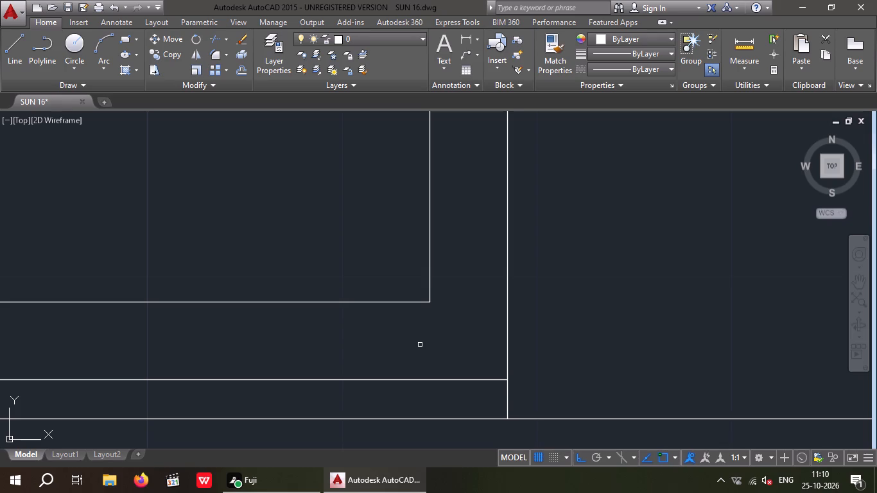
scroll(412, 334, down, 5)
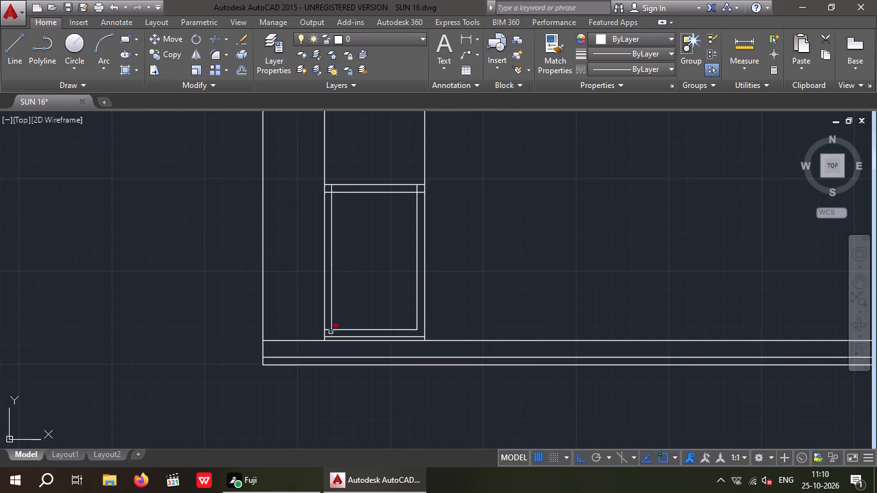
scroll(329, 332, up, 4)
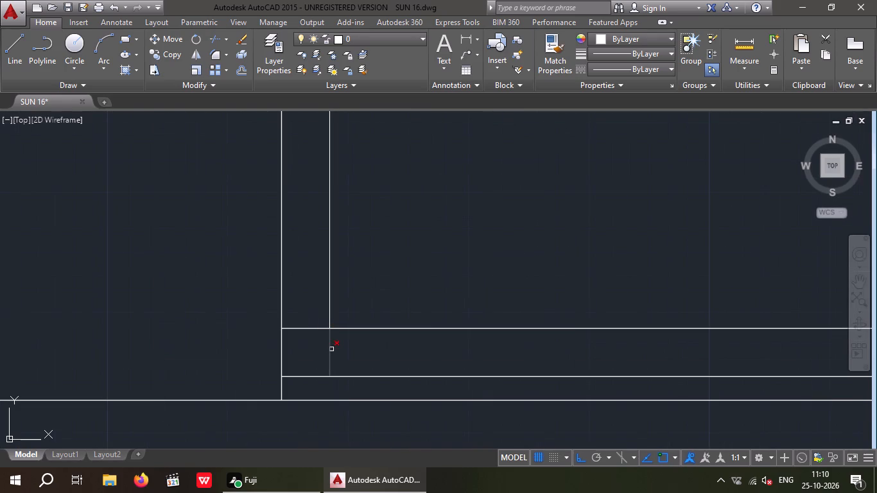
click(331, 349)
click(311, 329)
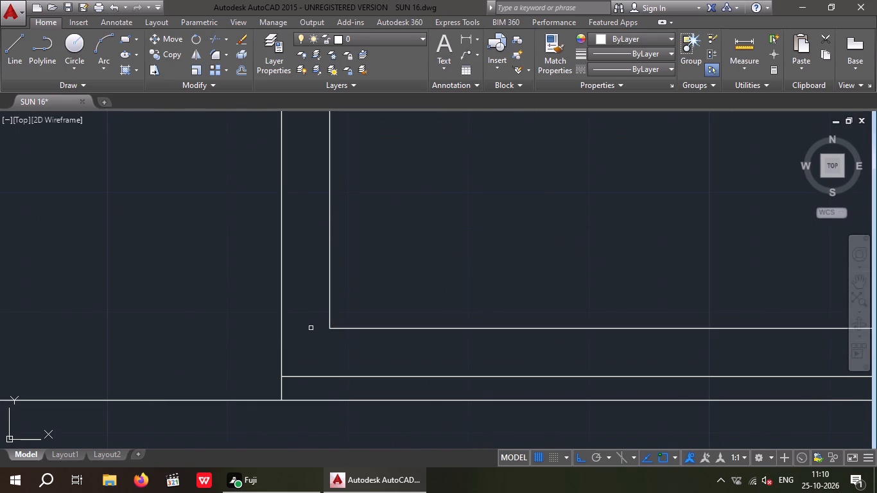
Trim the overlapping frame lines at the door's two upper corners, closing the inner outline of the frame.
scroll(311, 328, down, 2)
middle_drag(267, 331, 212, 352)
scroll(218, 329, down, 2)
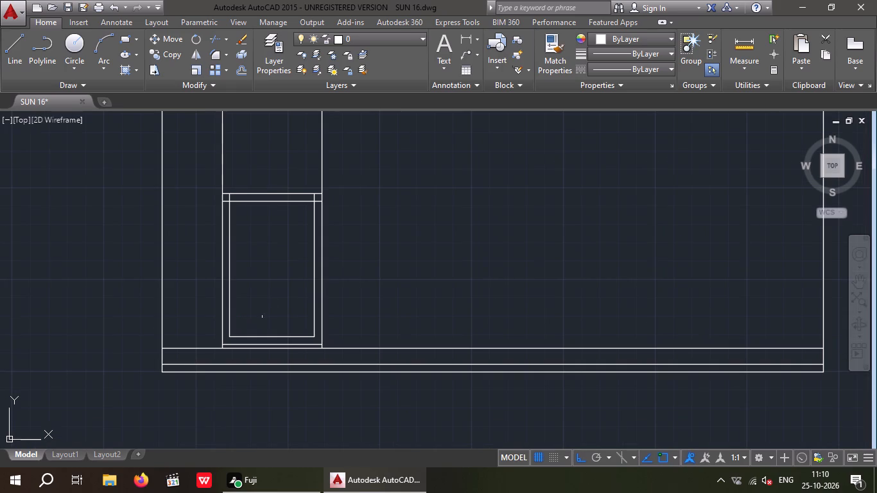
scroll(220, 200, up, 4)
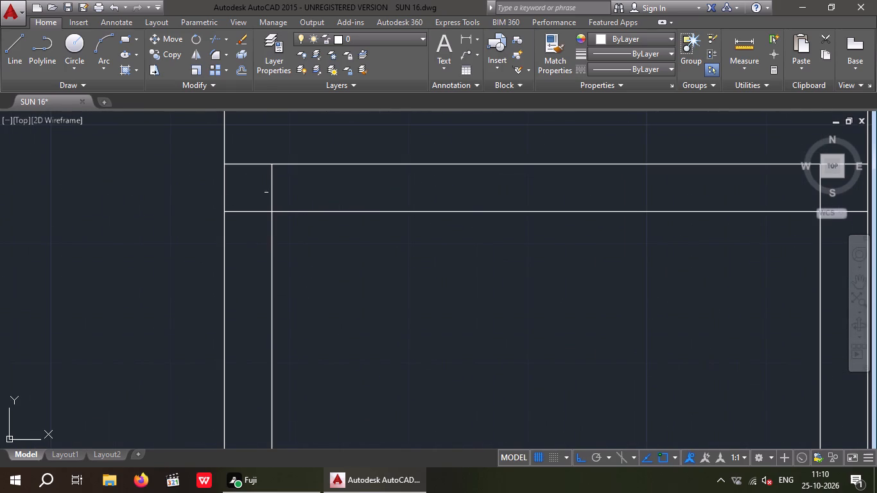
click(270, 190)
click(241, 211)
scroll(248, 200, down, 4)
scroll(336, 201, up, 3)
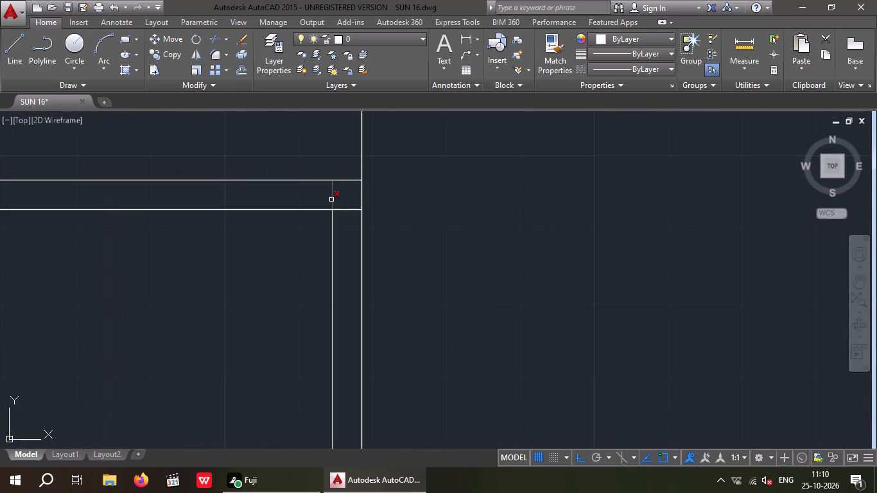
click(331, 200)
click(344, 209)
scroll(345, 206, down, 4)
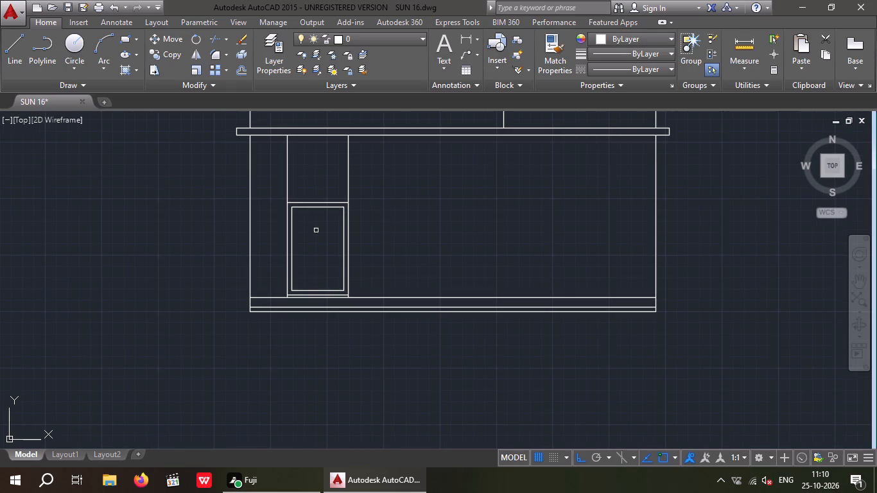
middle_drag(318, 261, 318, 290)
scroll(318, 246, down, 2)
middle_drag(368, 231, 367, 289)
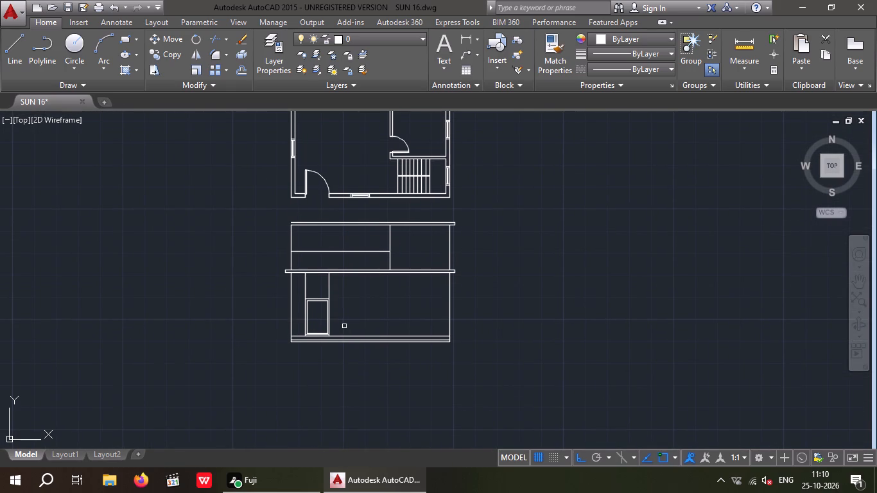
key(Escape)
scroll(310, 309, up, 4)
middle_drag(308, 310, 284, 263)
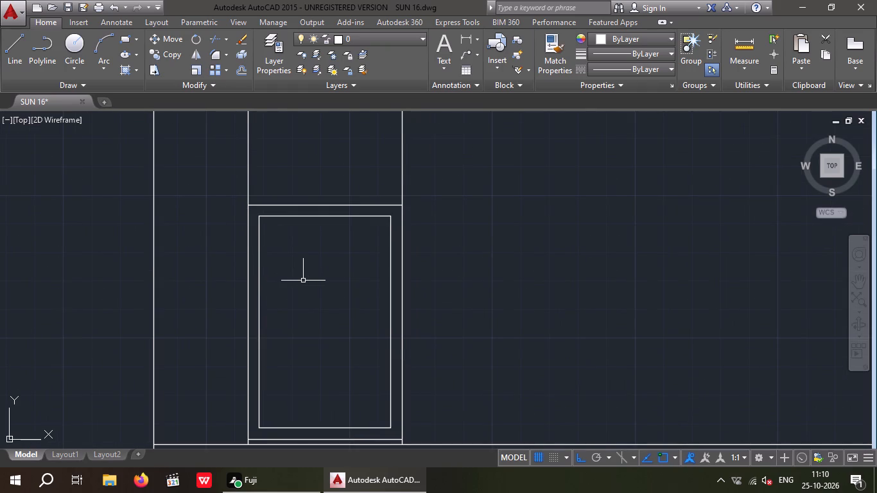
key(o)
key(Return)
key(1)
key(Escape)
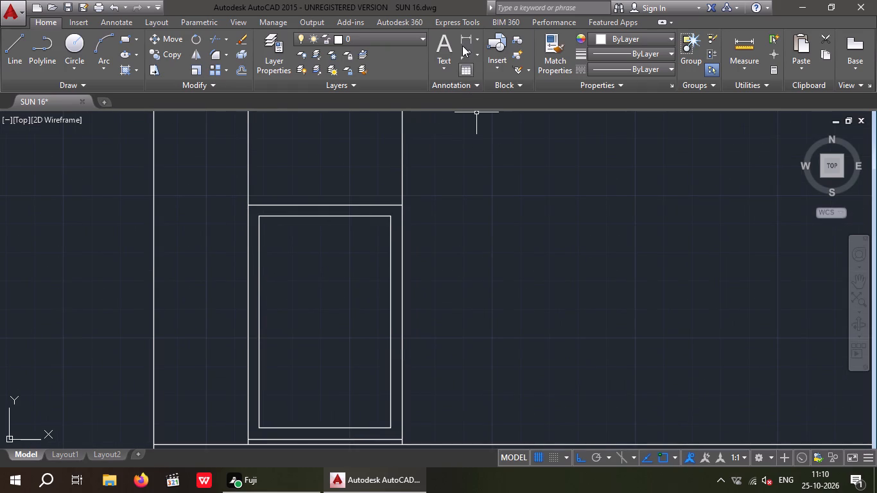
Measure the door's clear width between the inner jamb lines using a temporary linear dimension.
click(462, 41)
drag(259, 215, 275, 217)
click(386, 214)
scroll(342, 238, up, 3)
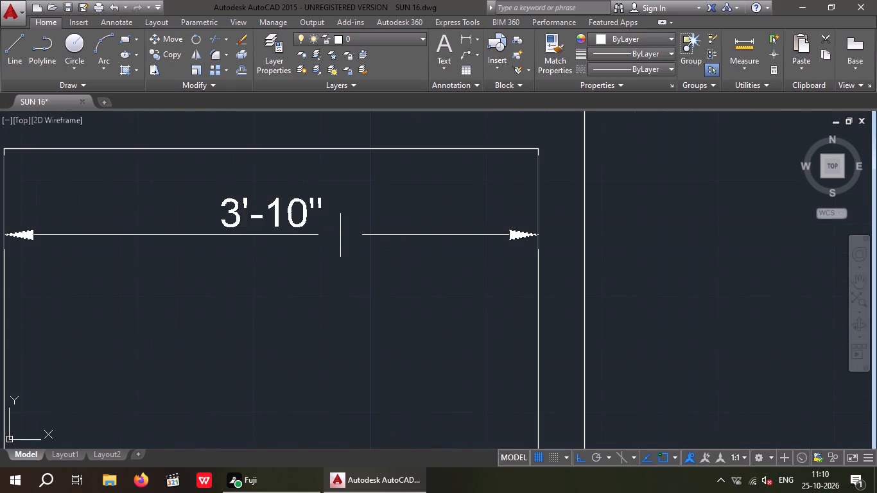
scroll(343, 233, down, 1)
key(Escape)
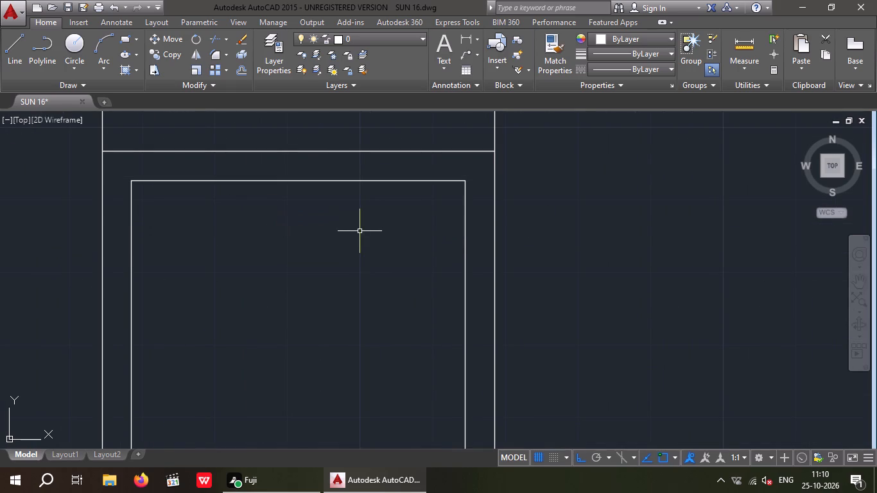
key(Escape)
Offset the door's left inner jamb line by 9" toward the inside of the opening.
scroll(361, 225, down, 3)
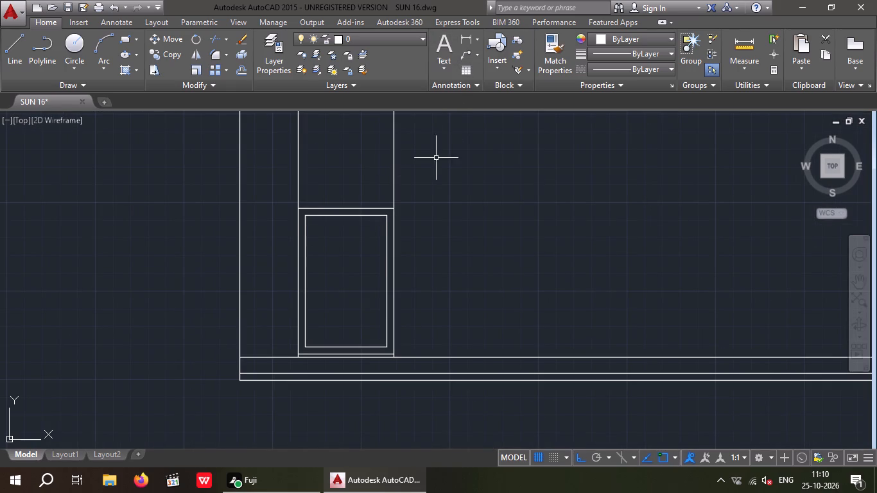
key(o)
key(Return)
key(9)
key(shift+quotedbl)
key(Return)
scroll(302, 251, up, 1)
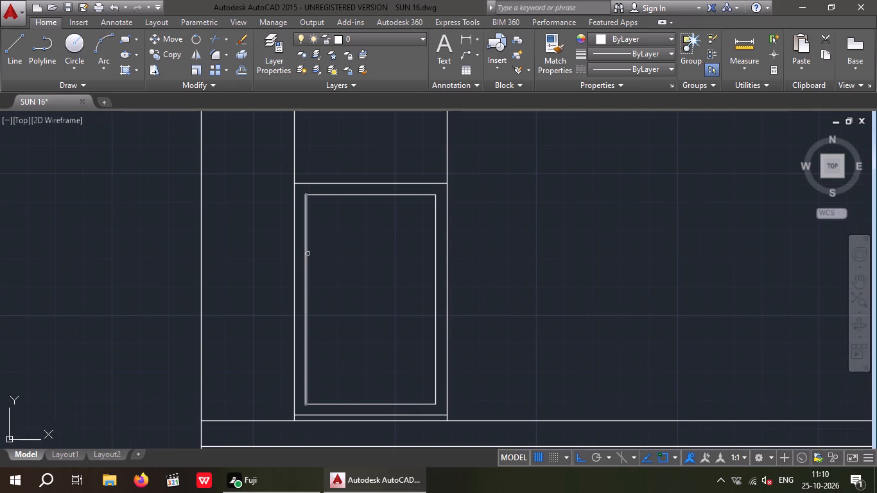
click(306, 254)
click(332, 246)
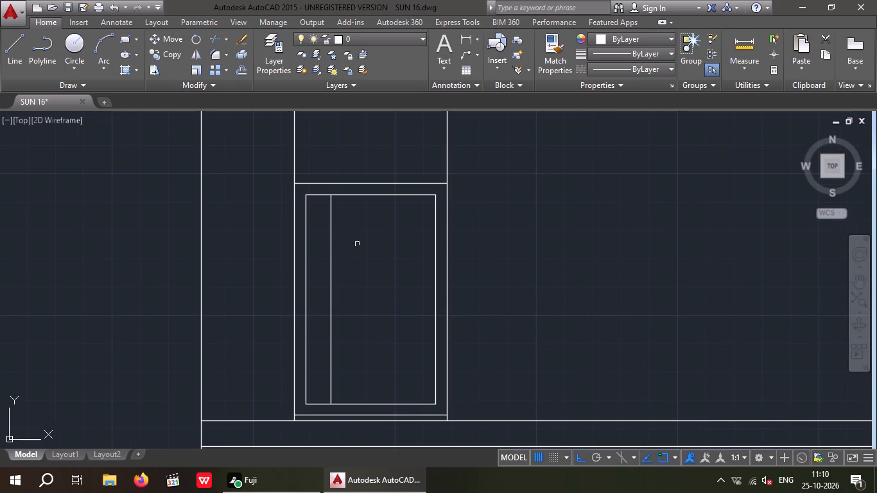
key(Escape)
key(Escape)
Extend the 9" offset line down through the threshold to the floor line and up to the door's outer head line.
scroll(356, 249, down, 1)
middle_drag(354, 261, 342, 279)
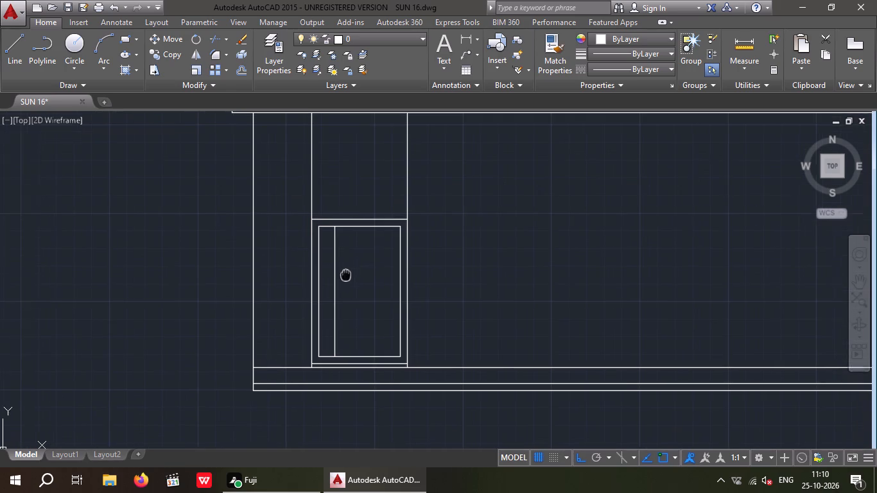
middle_drag(342, 279, 333, 290)
scroll(333, 284, down, 1)
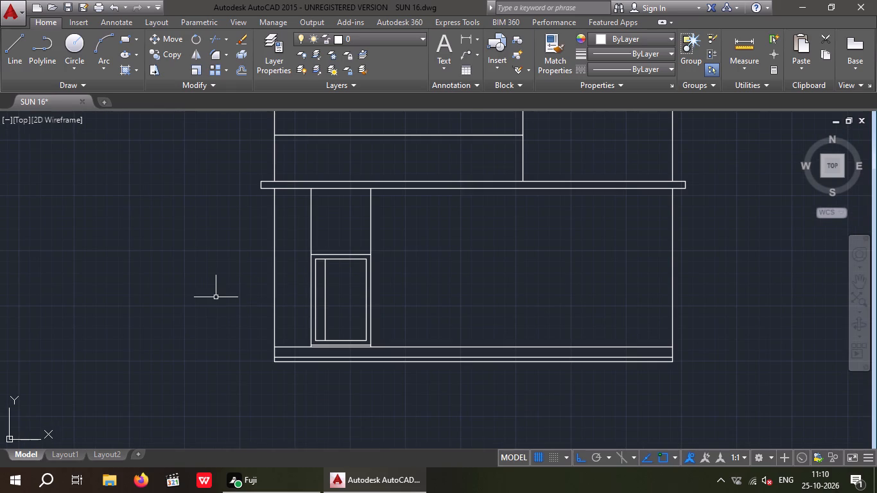
key(e)
text(X)
key(space)
key(space)
scroll(322, 336, up, 1)
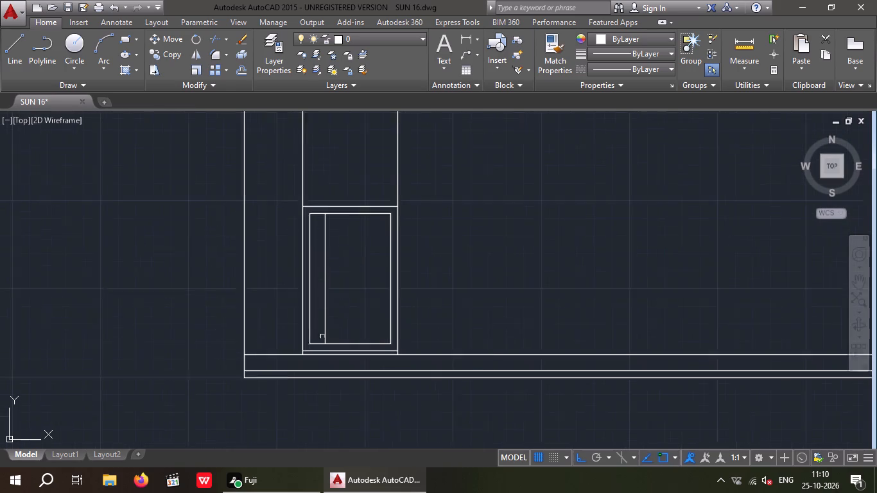
scroll(322, 336, up, 1)
click(325, 336)
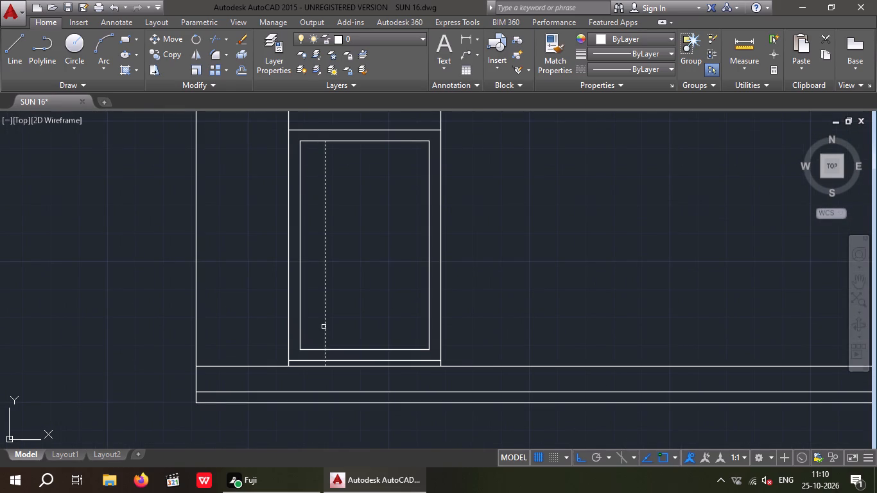
click(324, 327)
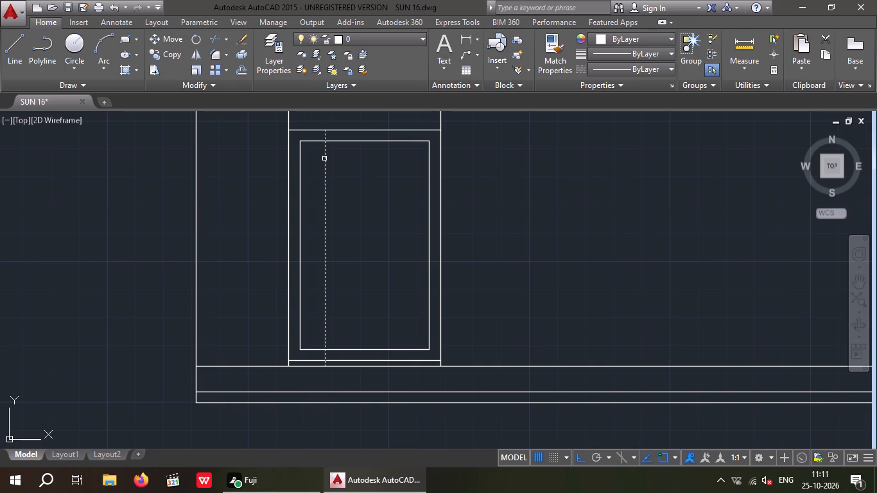
click(325, 158)
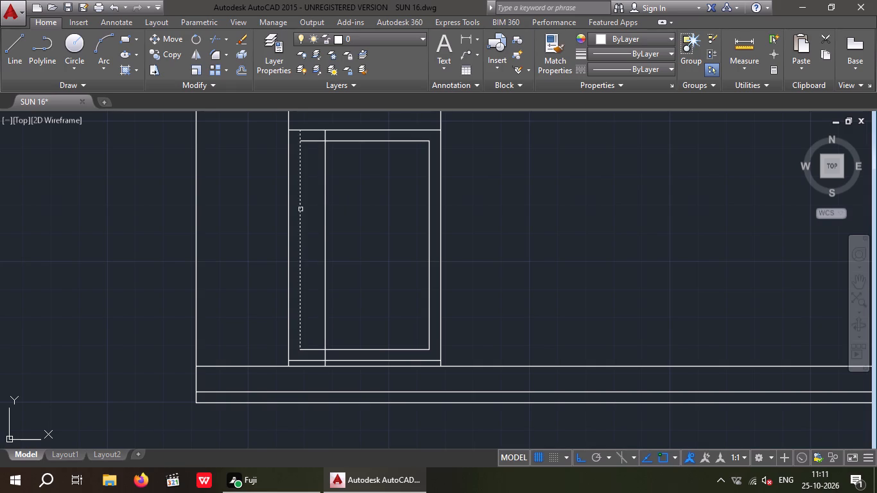
scroll(305, 196, up, 1)
key(Escape)
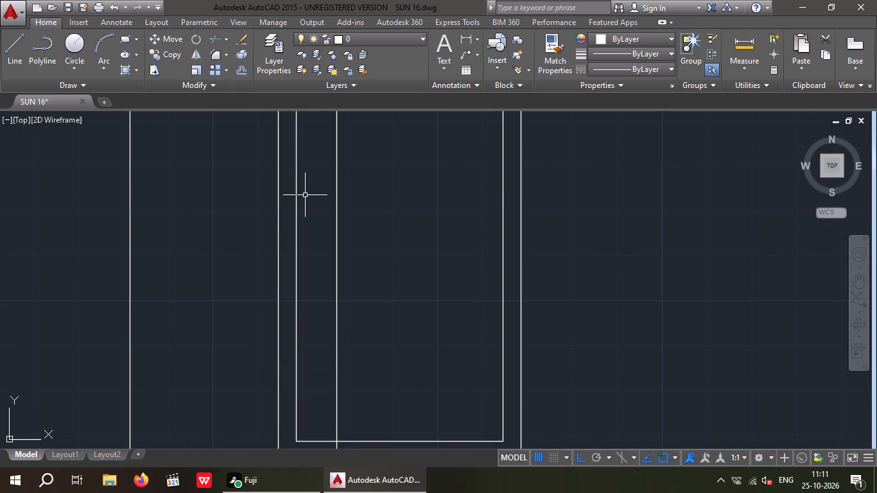
Delete the 9" offset line inside the door opening and the door's left inner jamb line.
scroll(305, 203, down, 3)
scroll(318, 202, up, 3)
drag(308, 196, 282, 230)
click(280, 232)
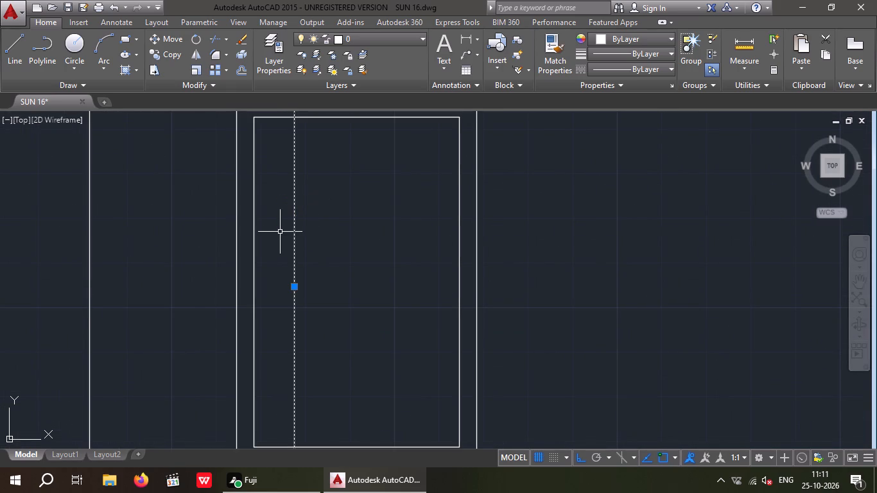
key(Delete)
drag(270, 222, 250, 254)
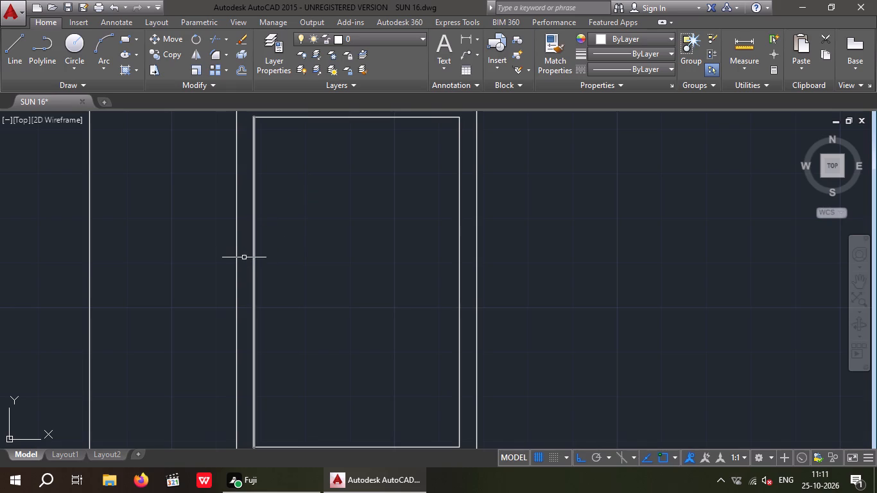
click(244, 257)
key(Delete)
scroll(253, 259, down, 3)
key(Escape)
key(Escape)
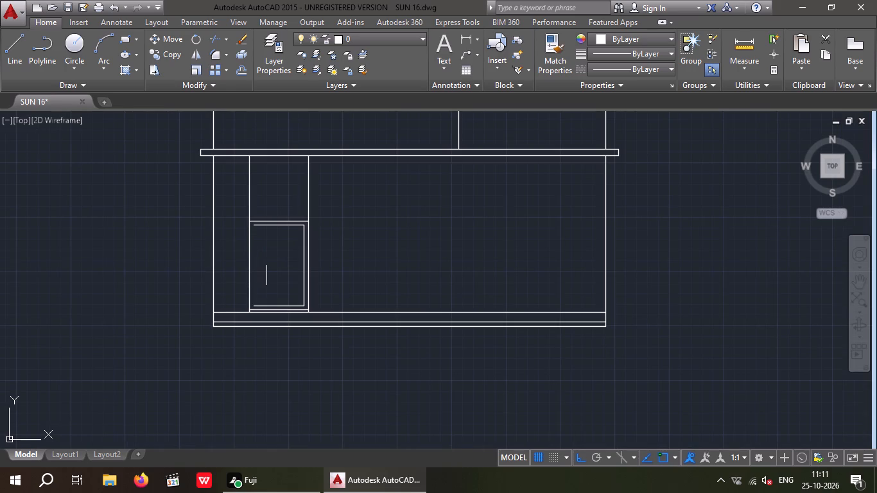
Offset the door's left outer jamb line by 10" toward the inside of the opening.
key(o)
key(Return)
key(1)
key(0)
key(shift+quotedbl)
key(Return)
scroll(248, 250, up, 2)
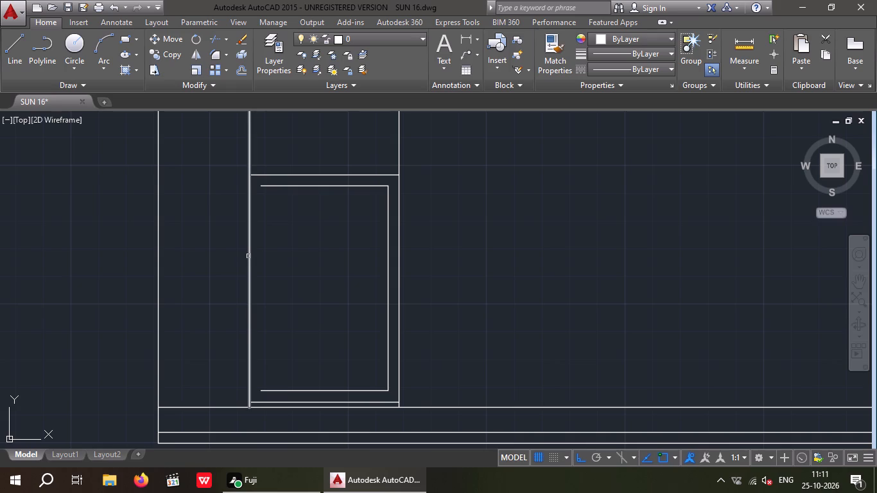
drag(248, 256, 256, 257)
click(281, 263)
key(Escape)
key(Escape)
key(Escape)
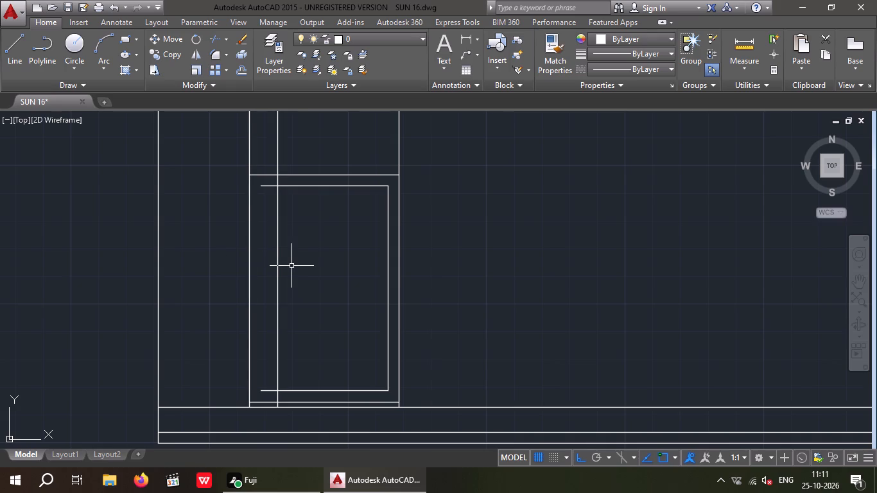
Trim the 10" offset line above the door head, and the threshold, inner bottom and inner head lines to its left.
key(Escape)
key(t)
key(r)
key(space)
key(space)
click(277, 159)
scroll(276, 409, up, 3)
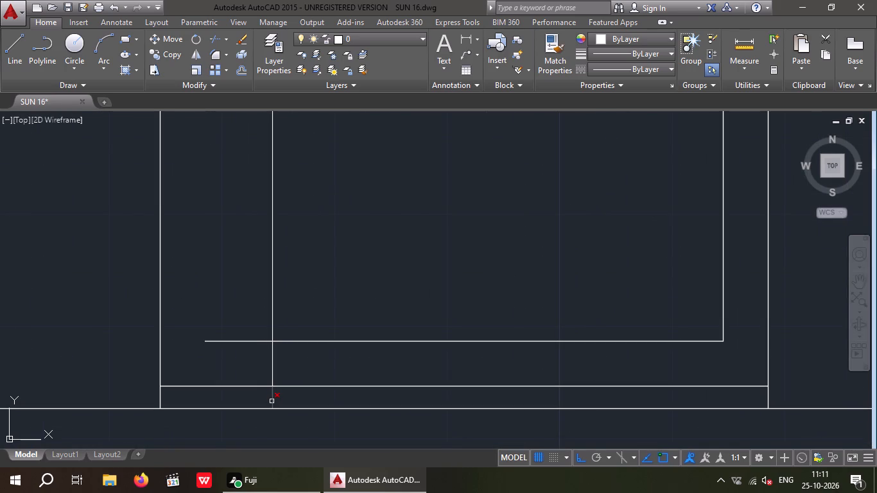
click(217, 385)
click(229, 342)
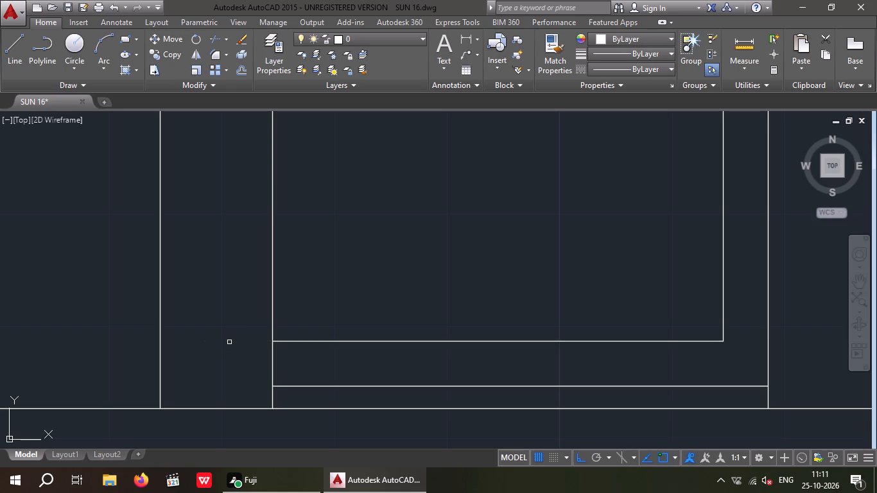
scroll(229, 337, down, 4)
scroll(230, 209, up, 3)
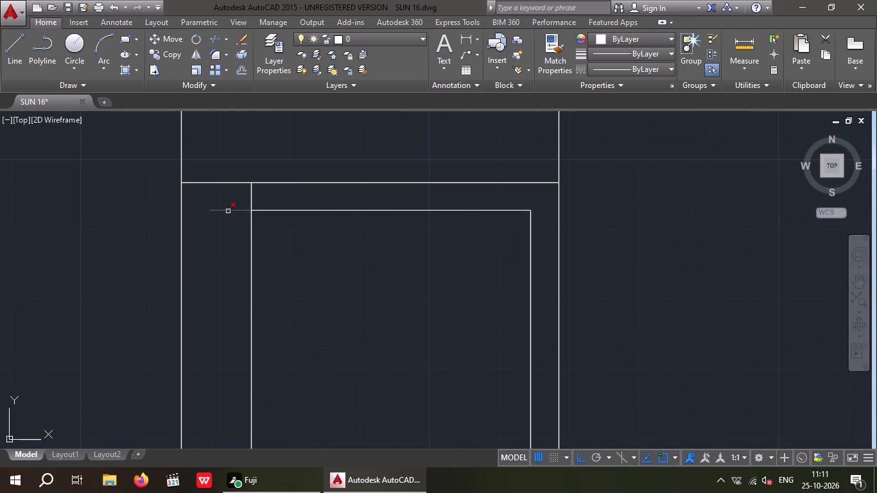
click(228, 211)
scroll(223, 220, down, 3)
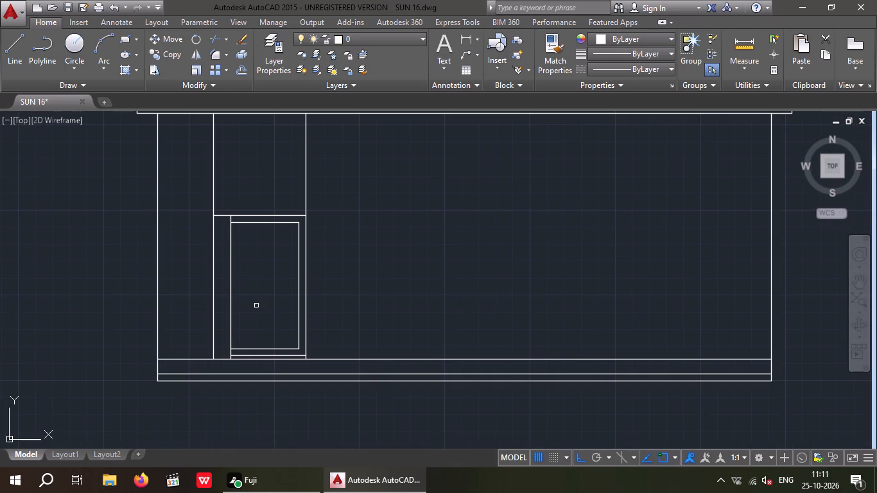
key(Escape)
key(Escape)
key(Escape)
Offset the trimmed 10" line by 4" toward the inside of the door as its new inner frame line.
key(o)
key(Return)
key(4)
key(shift+quotedbl)
key(Return)
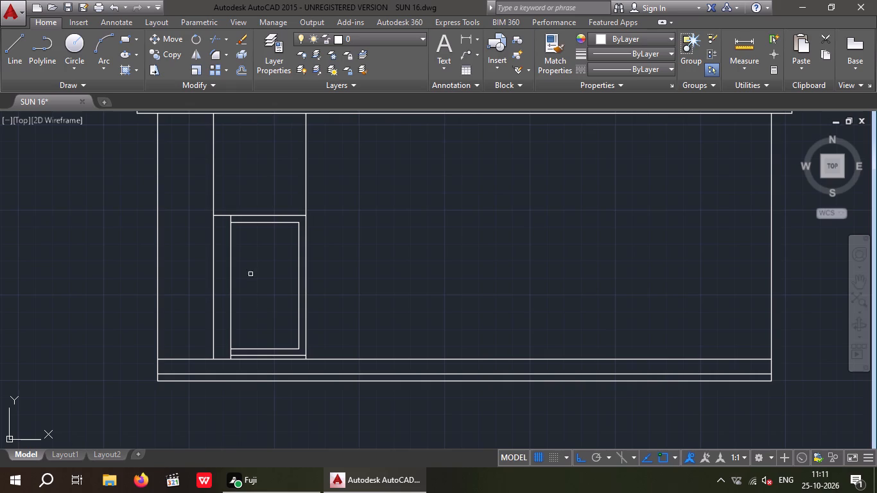
drag(230, 275, 250, 275)
click(265, 275)
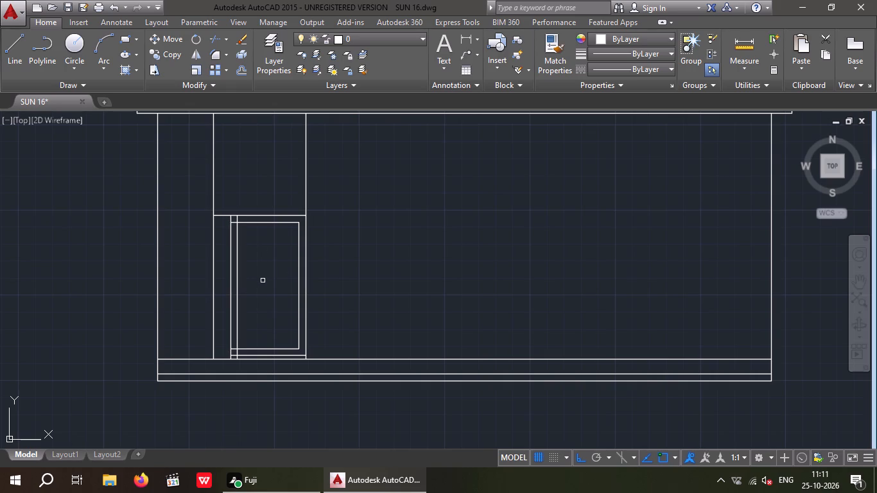
key(Escape)
key(Escape)
key(Escape)
Trim the overlapping lines at the inner frame's lower-left corner and delete the leftover piece within the threshold.
key(t)
key(r)
key(space)
key(space)
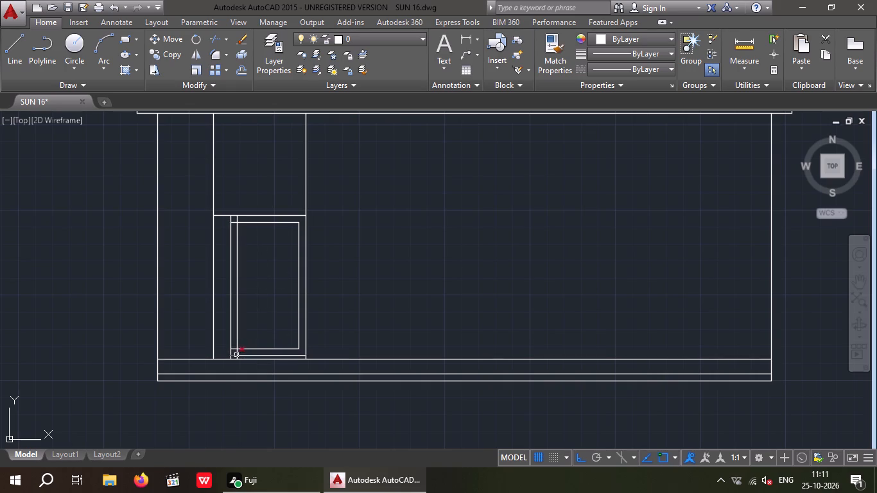
scroll(235, 355, up, 4)
click(237, 349)
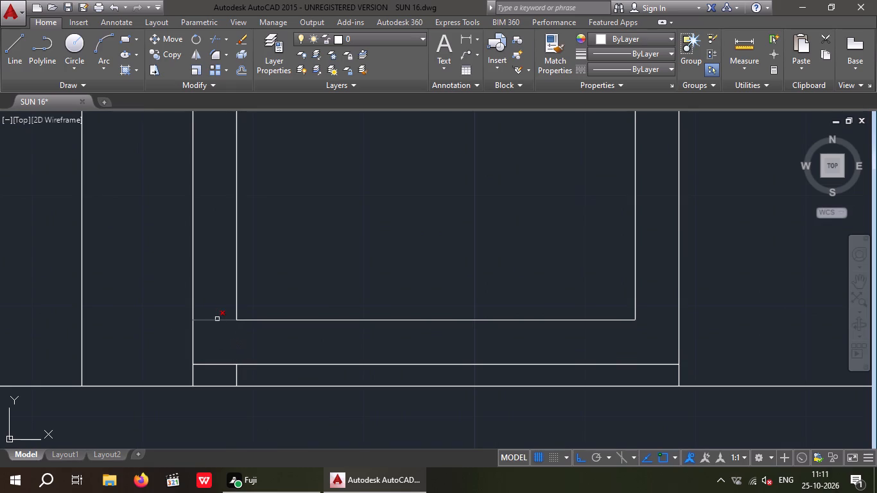
click(217, 319)
scroll(239, 378, up, 3)
key(Escape)
drag(243, 364, 201, 384)
click(201, 384)
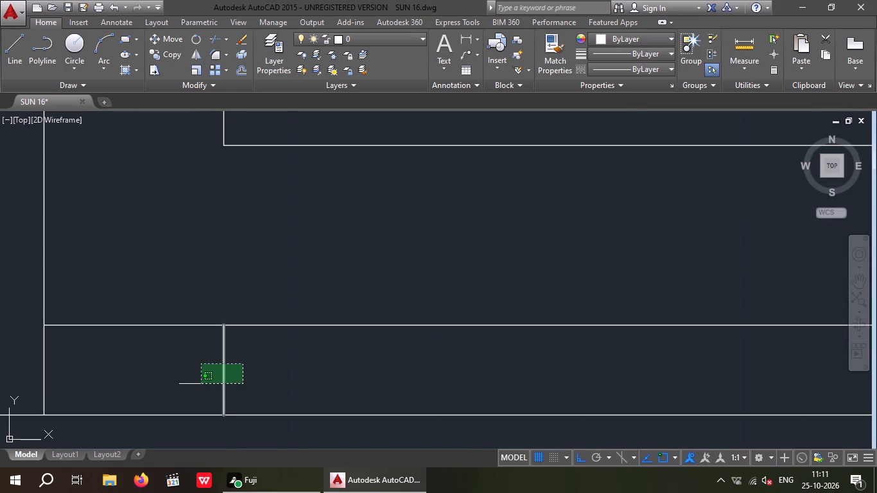
key(Delete)
scroll(202, 384, down, 4)
key(Escape)
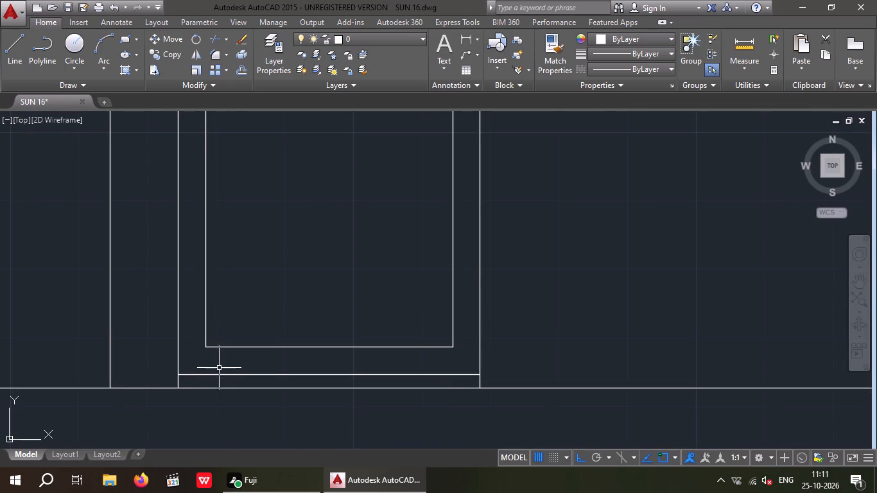
Trim the overlapping lines at the inner frame's upper-left corner to close the outline.
middle_drag(257, 295, 248, 409)
scroll(230, 339, down, 2)
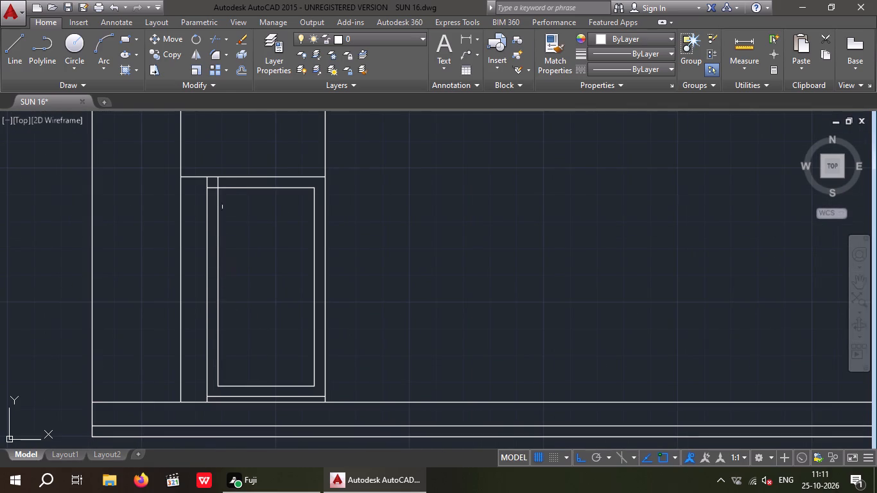
scroll(216, 186, up, 4)
key(Escape)
key(Escape)
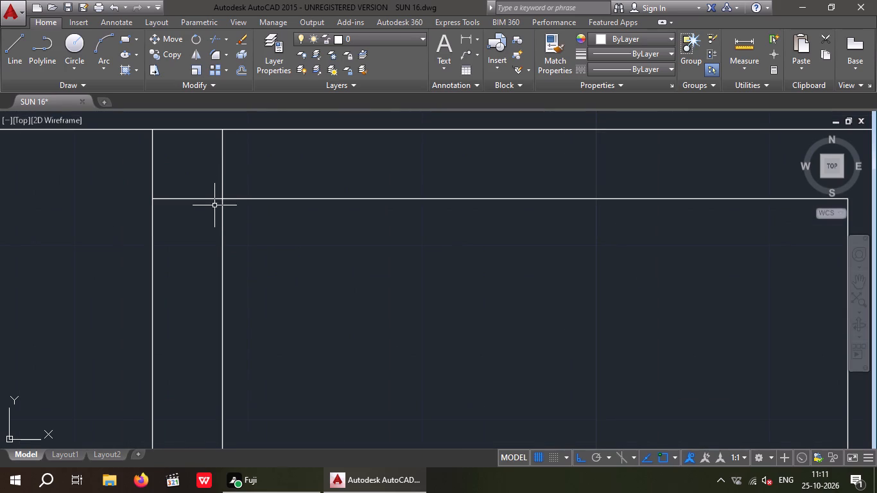
key(t)
key(r)
key(space)
key(space)
click(223, 175)
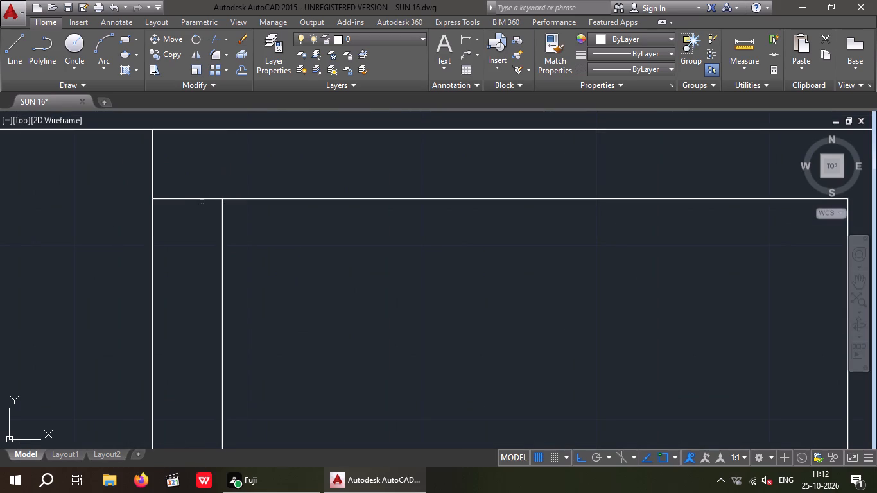
click(200, 199)
scroll(199, 196, down, 3)
scroll(263, 235, down, 2)
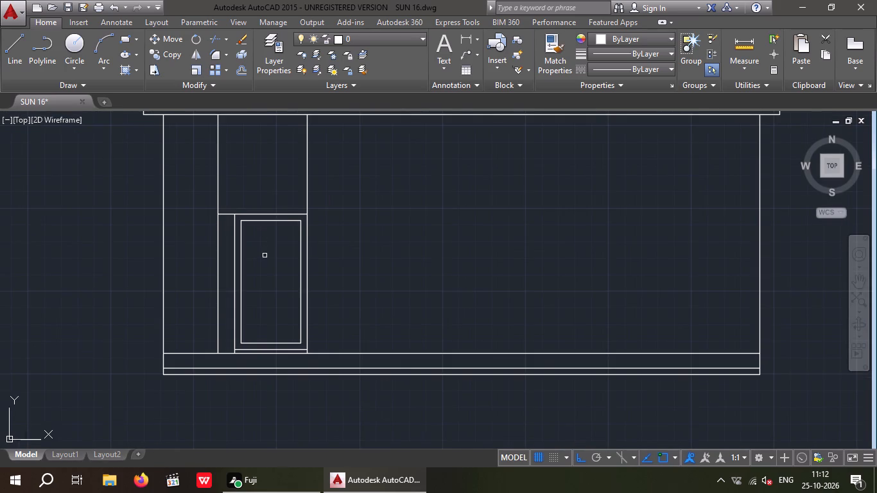
middle_drag(265, 255, 266, 244)
key(Escape)
key(Escape)
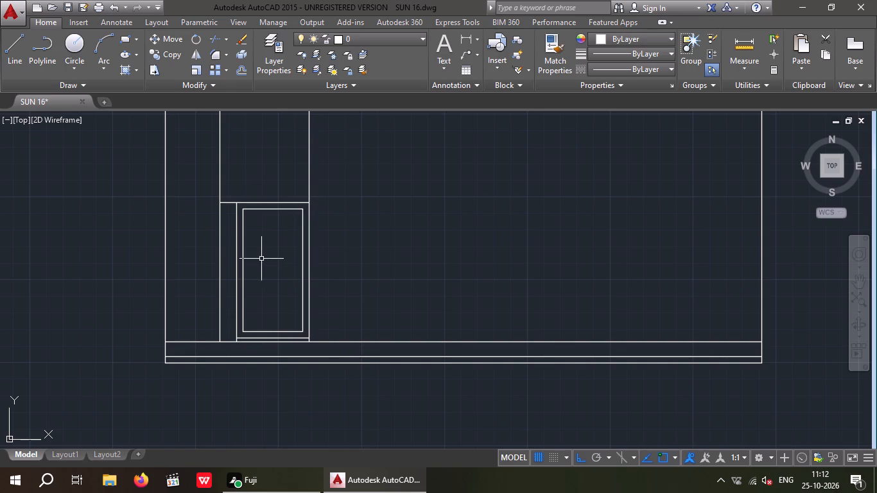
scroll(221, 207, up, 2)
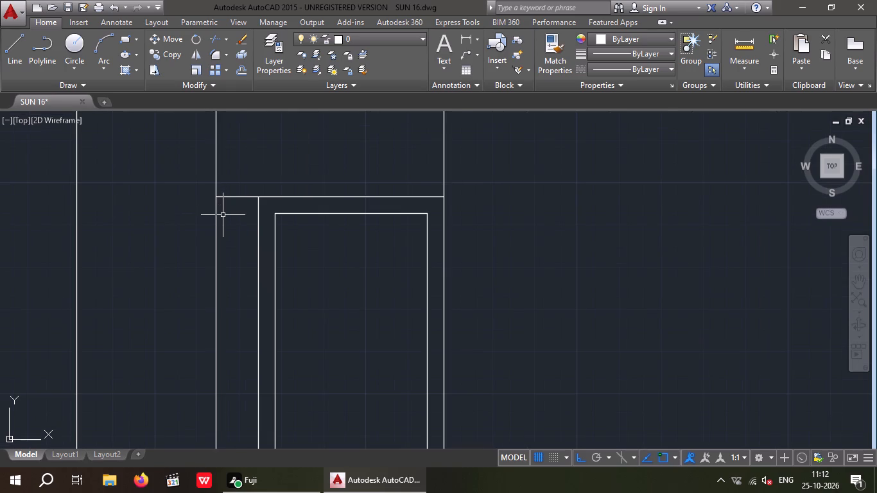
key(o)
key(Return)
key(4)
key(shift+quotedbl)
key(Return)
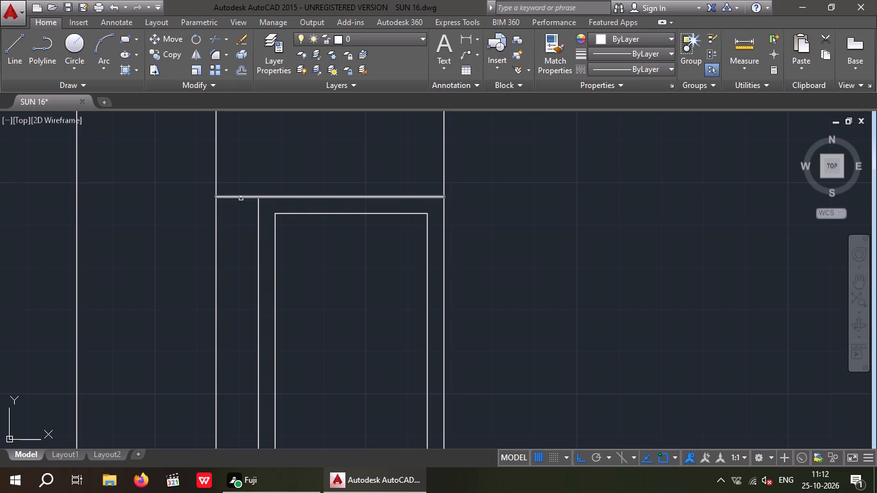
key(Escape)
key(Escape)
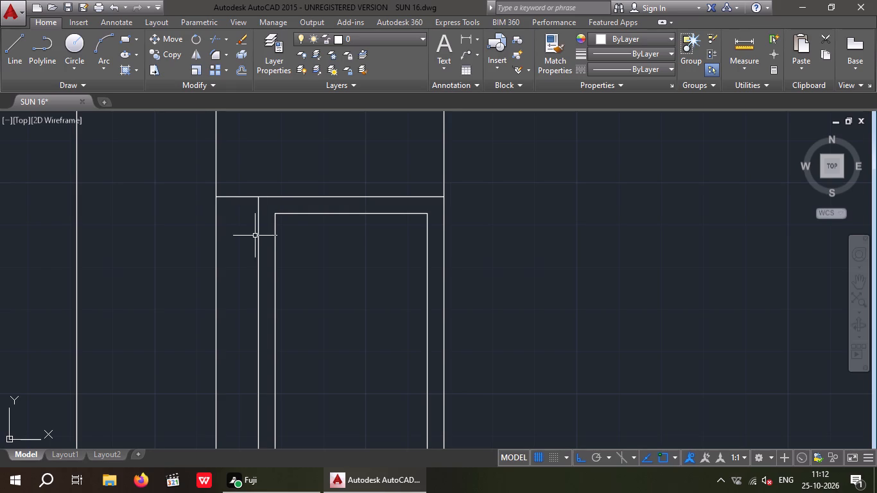
Extend the inner frame's head line left across the 10" side strip to the door's left outer jamb line.
key(e)
key(x)
key(space)
key(space)
drag(283, 214, 286, 221)
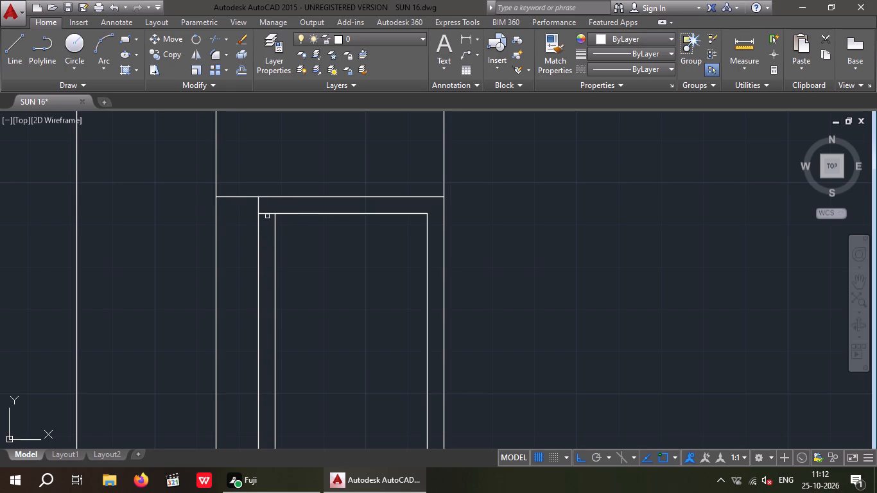
click(264, 213)
scroll(291, 230, down, 1)
scroll(302, 316, down, 1)
middle_drag(302, 314, 301, 260)
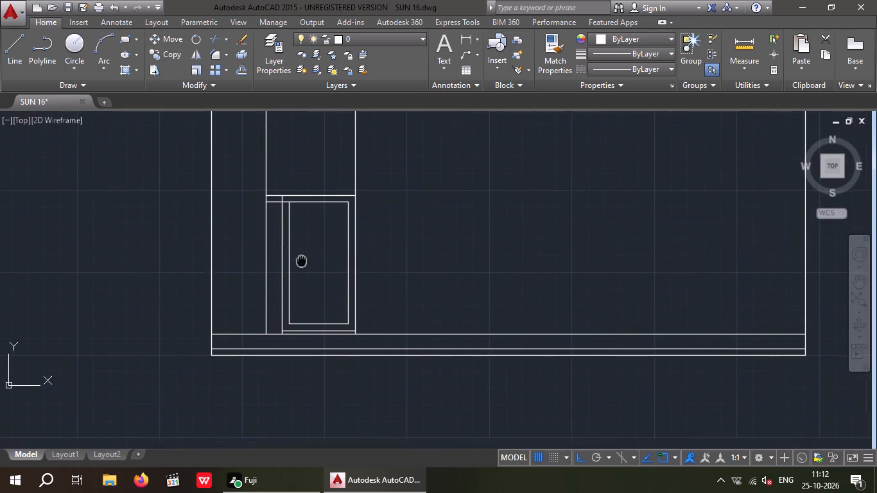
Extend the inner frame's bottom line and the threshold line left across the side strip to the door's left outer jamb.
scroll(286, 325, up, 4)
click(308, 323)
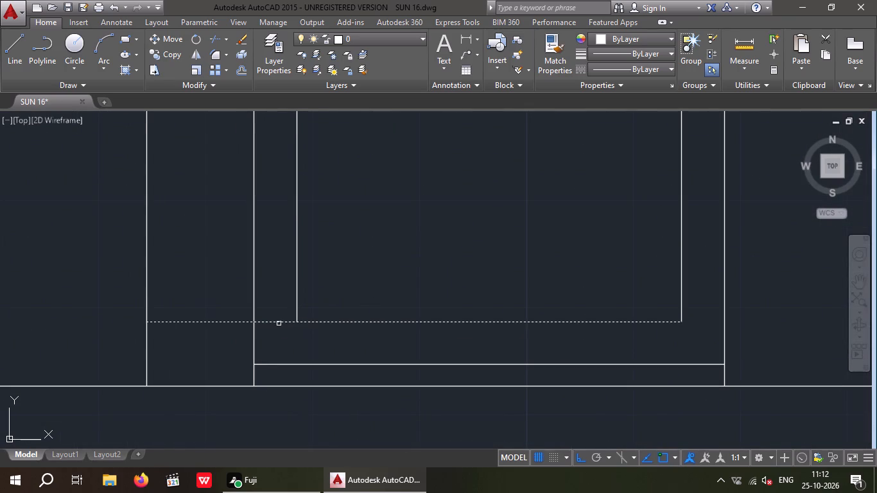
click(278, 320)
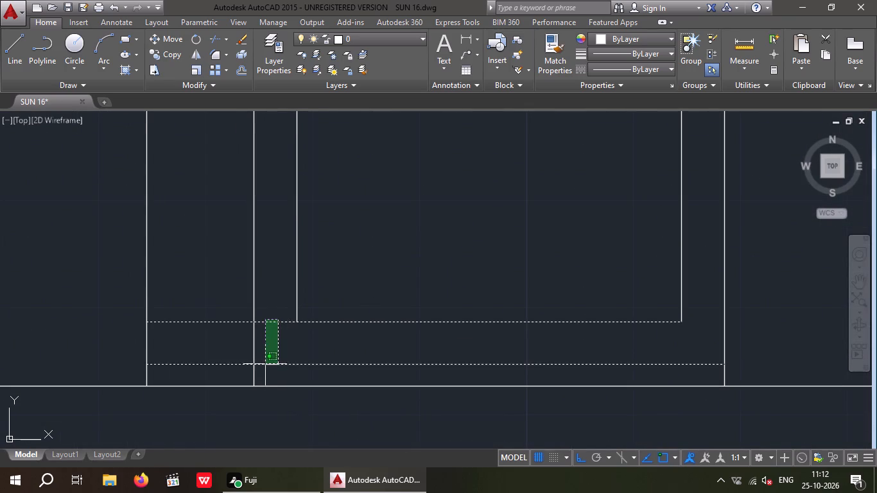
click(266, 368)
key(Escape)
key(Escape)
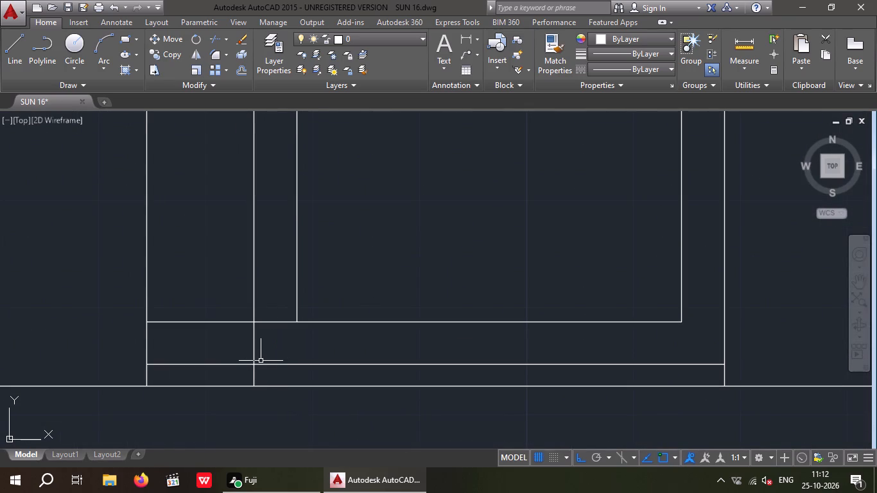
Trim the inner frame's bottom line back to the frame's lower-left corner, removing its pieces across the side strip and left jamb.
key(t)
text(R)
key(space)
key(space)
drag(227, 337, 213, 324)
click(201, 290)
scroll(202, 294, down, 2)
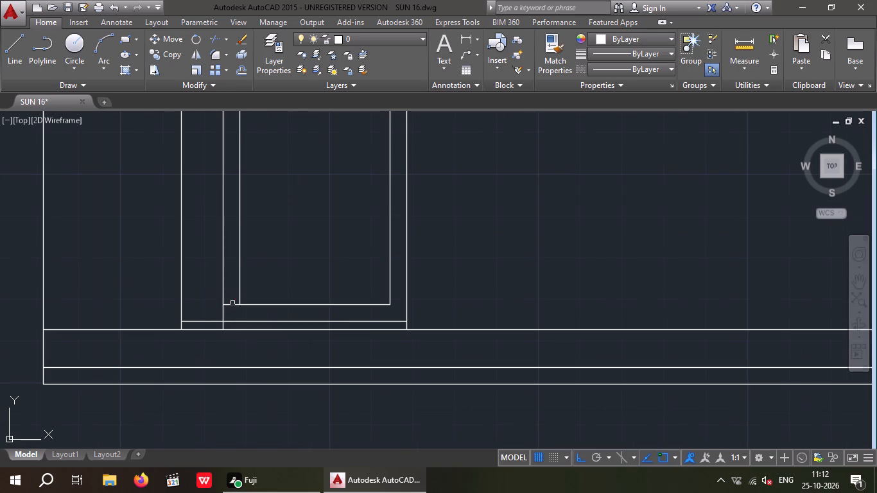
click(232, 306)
Trim the side strip's line above the inner head line, and the head line between the strip and the inner frame's upper-left corner.
scroll(216, 324, up, 4)
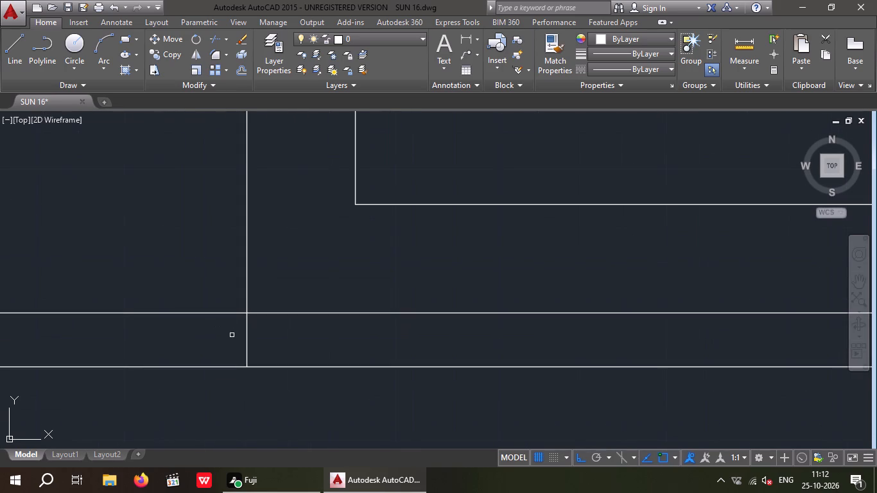
scroll(245, 332, down, 5)
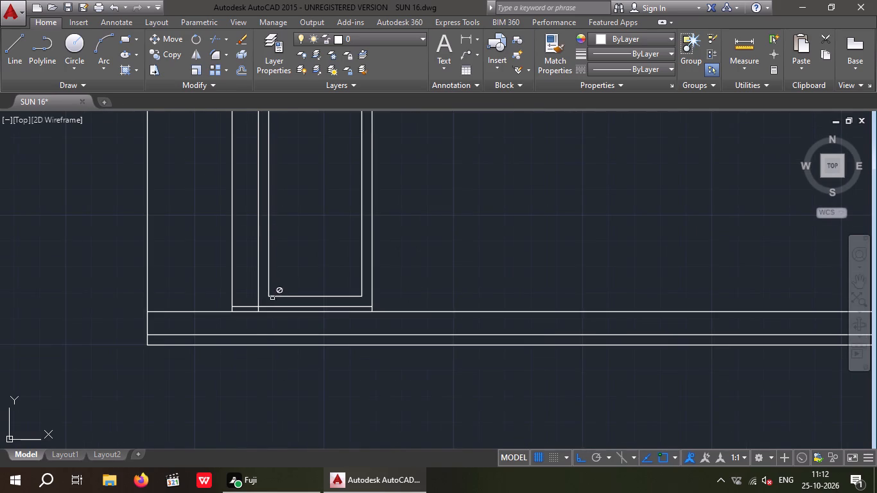
middle_drag(304, 257, 299, 338)
scroll(250, 178, up, 3)
click(259, 189)
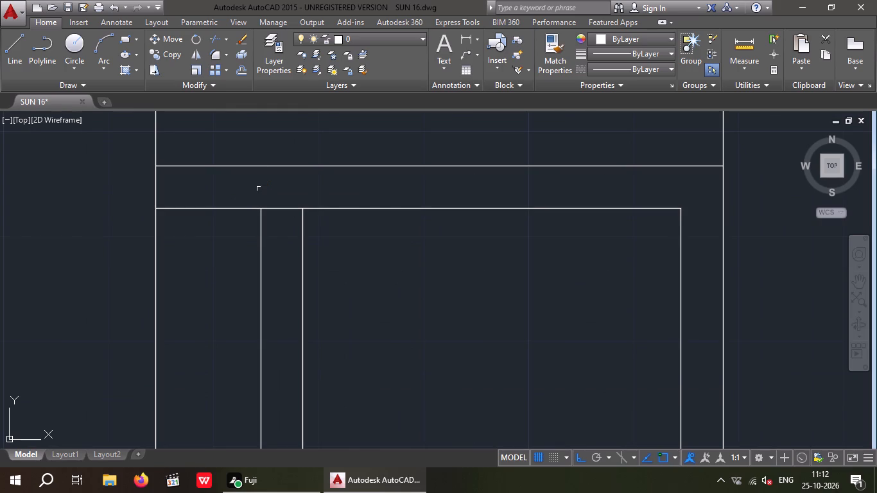
click(282, 209)
scroll(231, 218, down, 3)
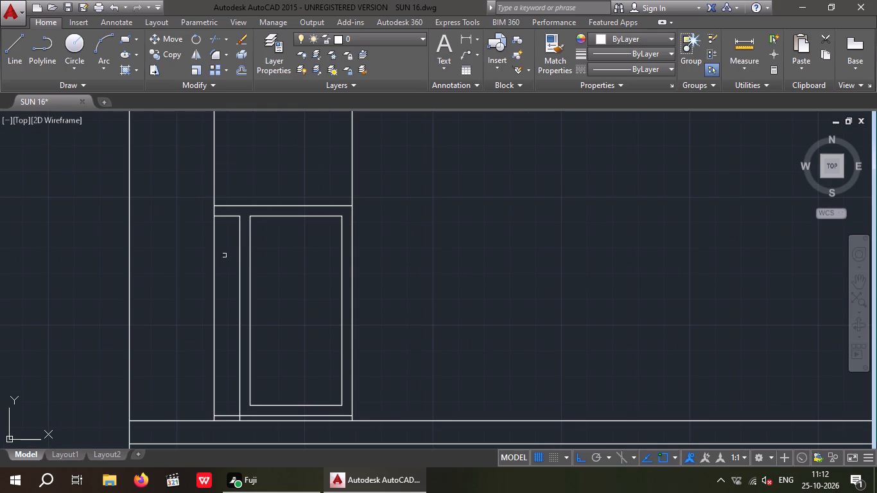
middle_drag(224, 255, 247, 231)
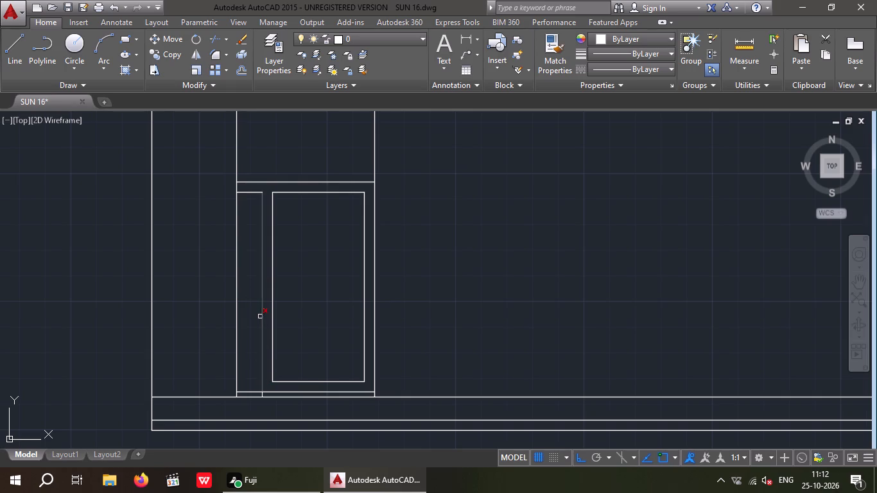
key(Escape)
Delete the leftover inner head line piece at the top of the side strip.
scroll(261, 316, down, 2)
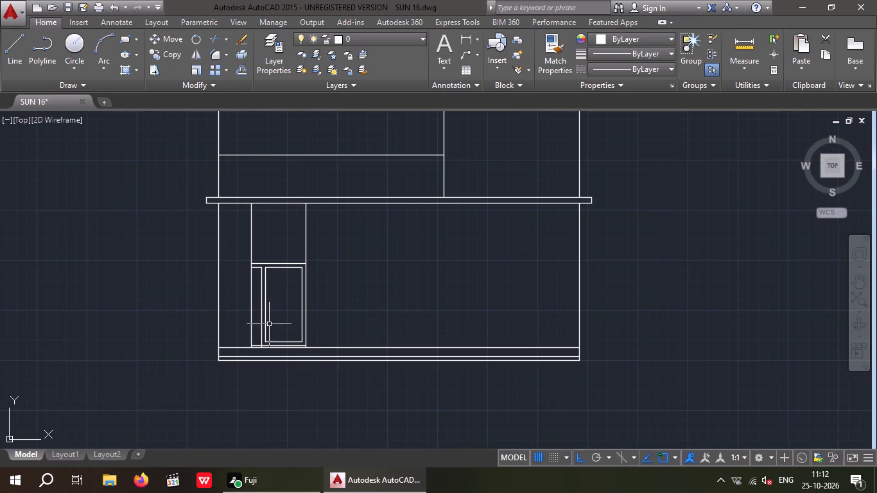
middle_drag(268, 331, 265, 341)
scroll(255, 279, up, 3)
drag(253, 290, 250, 282)
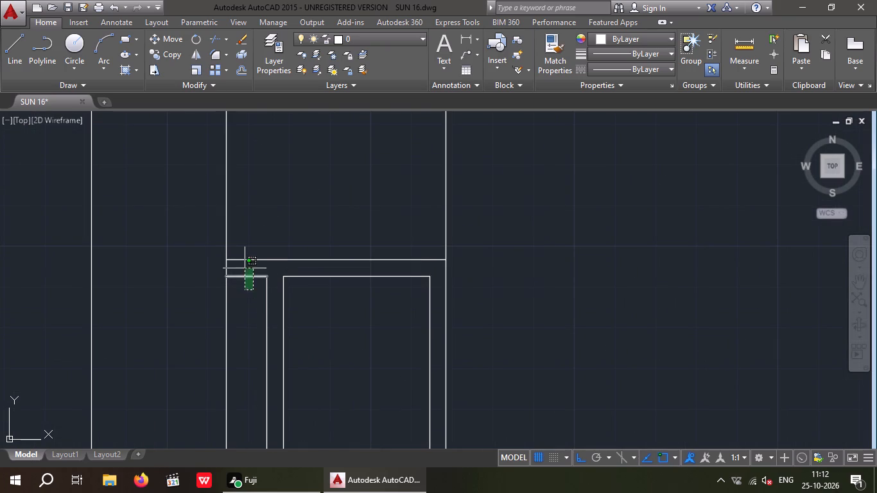
click(245, 268)
key(Delete)
scroll(238, 284, down, 2)
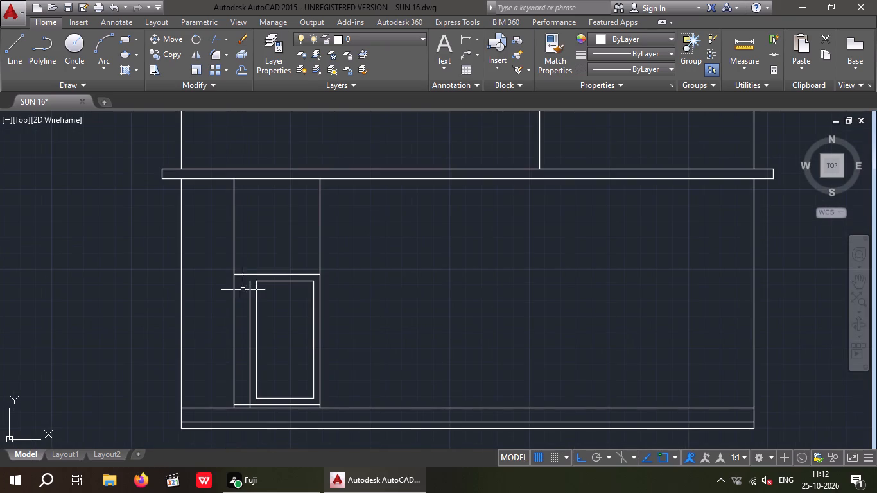
Extend the side strip's vertical line up to the door's outer head line.
key(Escape)
key(Escape)
key(e)
key(x)
key(space)
key(space)
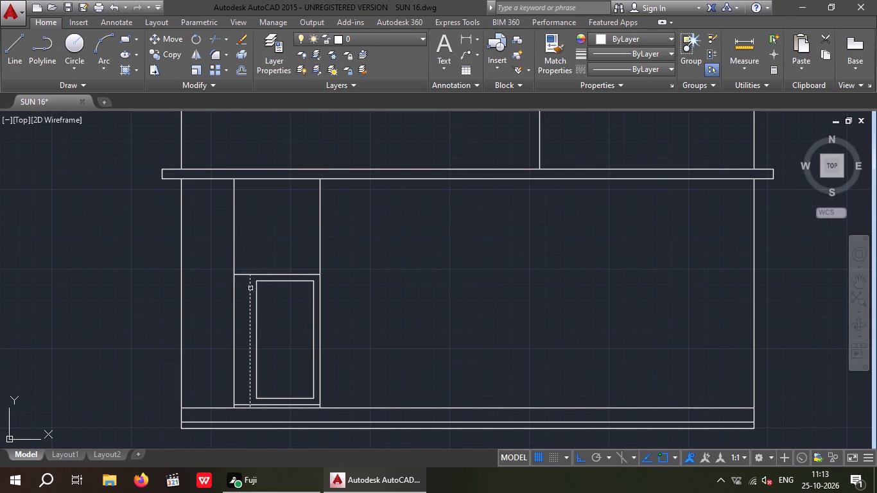
click(250, 281)
key(Escape)
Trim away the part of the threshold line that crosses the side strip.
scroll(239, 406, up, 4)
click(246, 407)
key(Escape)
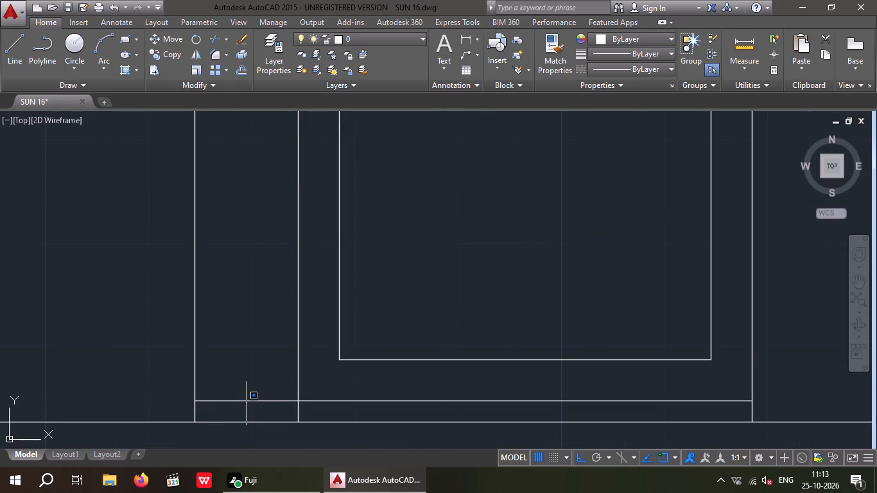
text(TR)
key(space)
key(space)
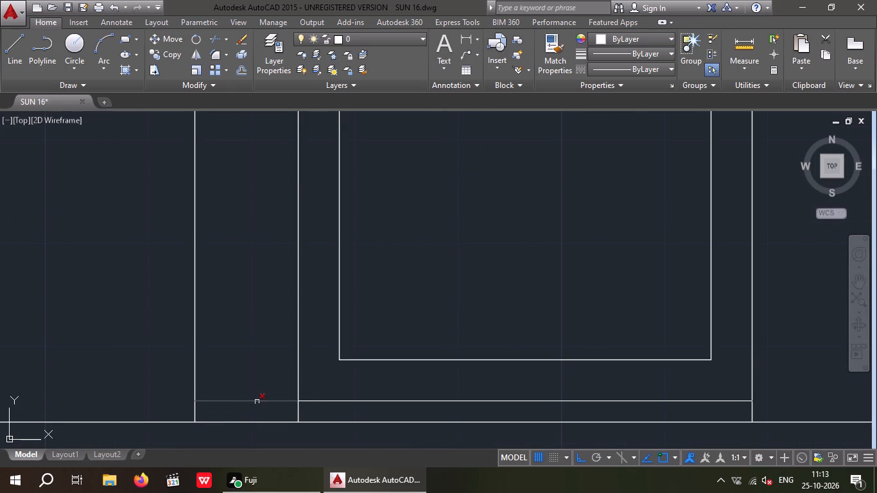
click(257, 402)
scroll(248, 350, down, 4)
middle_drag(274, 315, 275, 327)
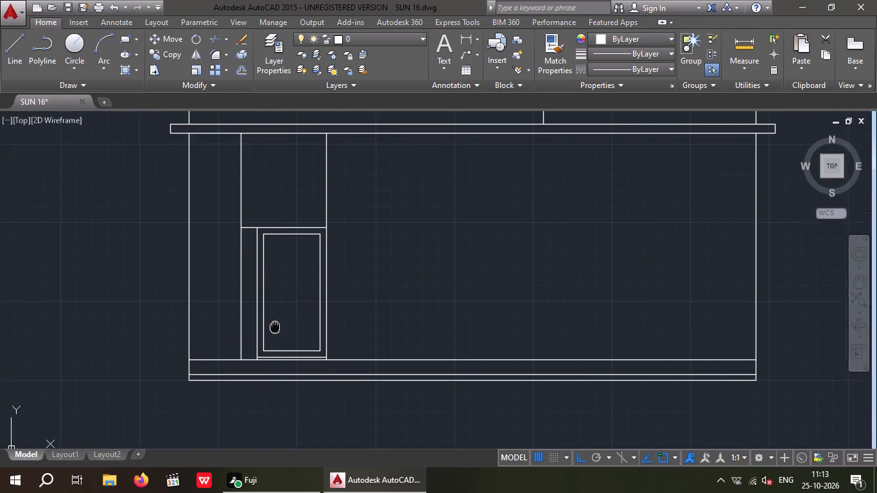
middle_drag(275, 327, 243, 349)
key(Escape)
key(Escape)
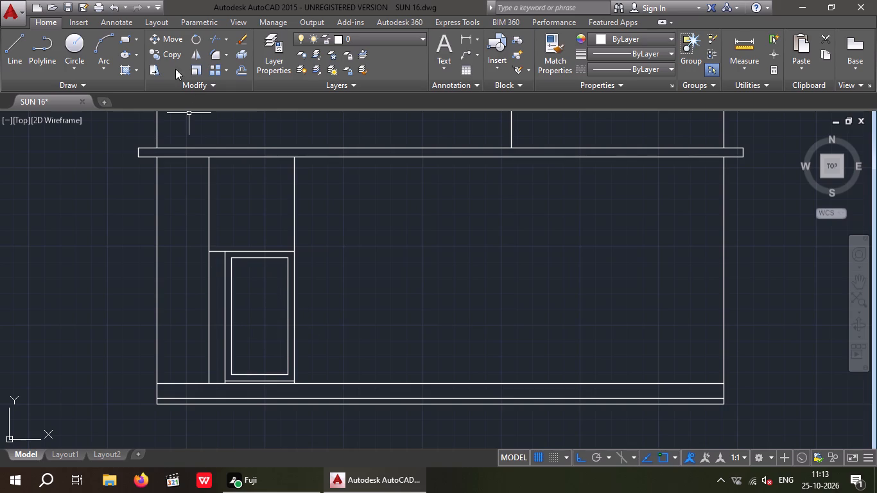
Draw a tall rectangular panel inside the door's inner frame, centred across its width with a clear margin all around.
click(123, 37)
scroll(243, 282, up, 2)
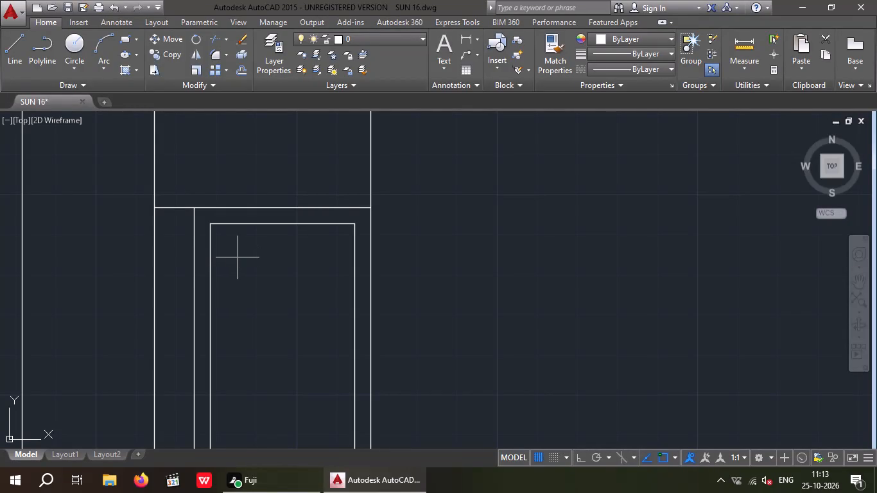
click(241, 258)
middle_drag(317, 393, 297, 345)
scroll(293, 338, down, 1)
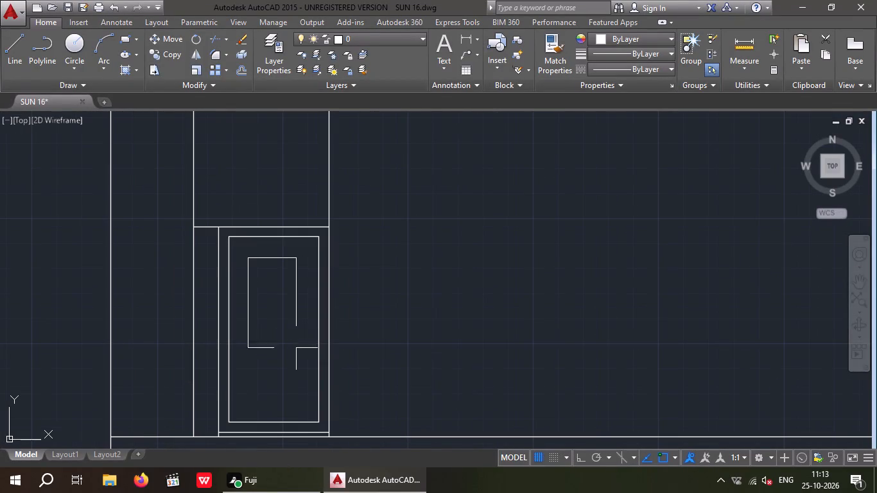
scroll(294, 378, up, 1)
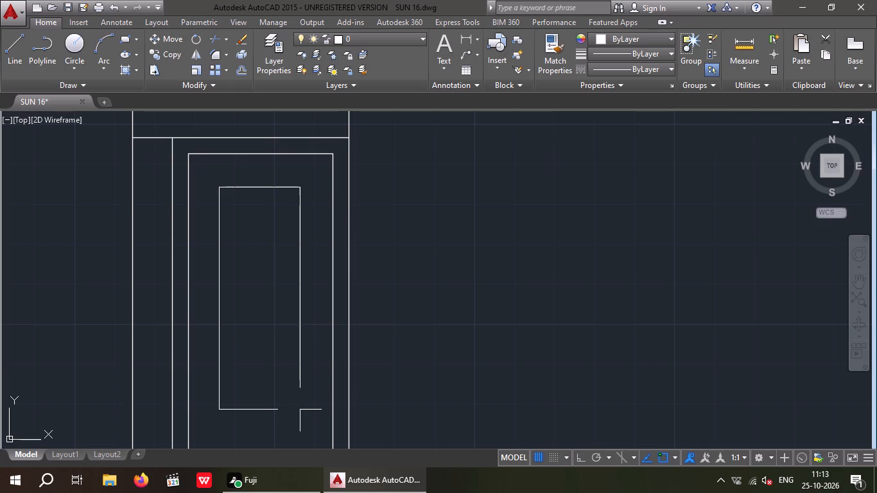
middle_drag(298, 409, 287, 367)
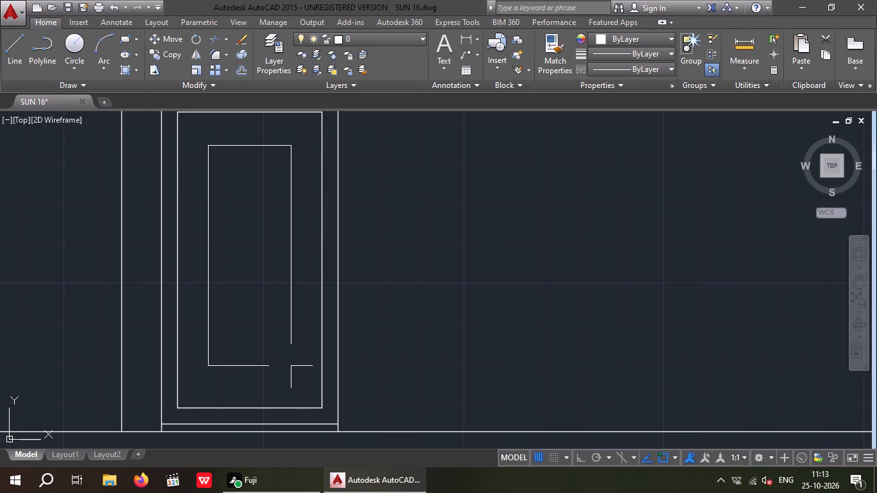
click(291, 367)
scroll(286, 348, down, 3)
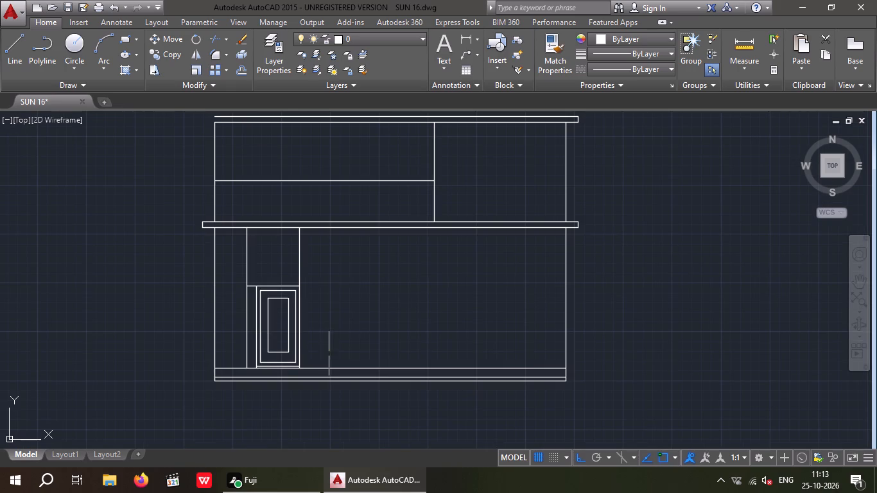
key(Escape)
key(Escape)
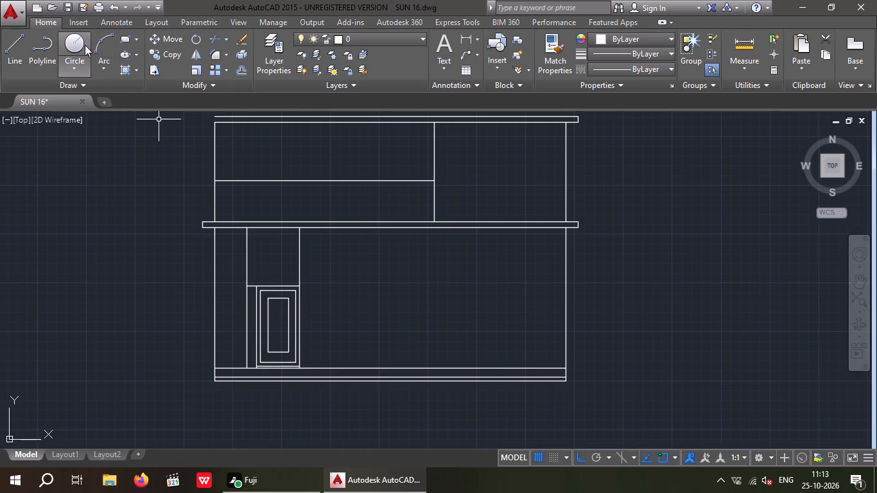
Draw a circle as the doorknob between the panel's right edge and the inner frame's right line, near mid-height.
click(80, 44)
scroll(287, 323, up, 4)
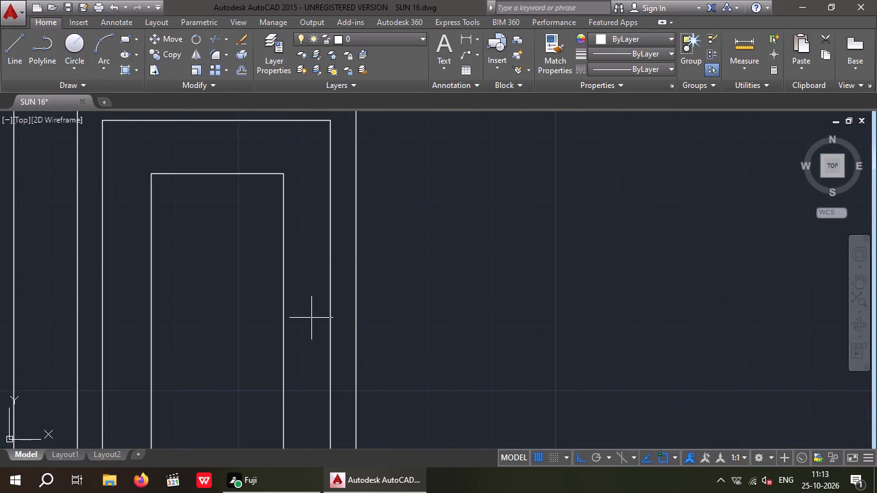
scroll(306, 328, up, 2)
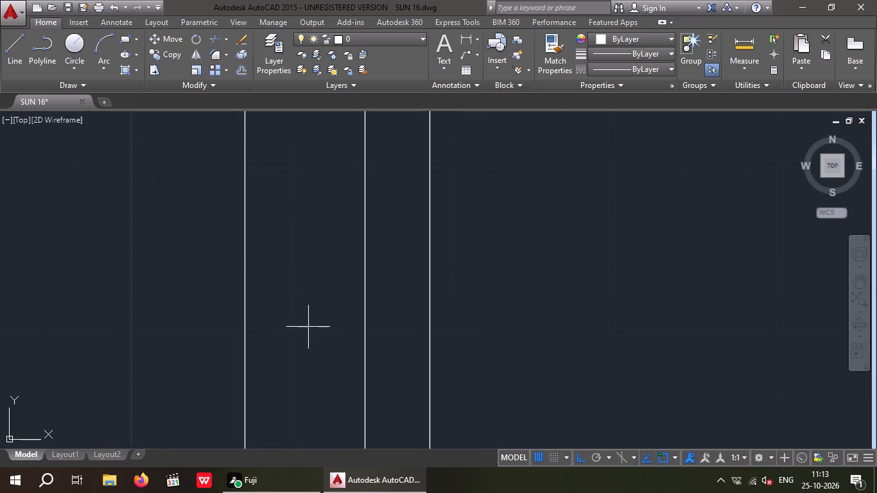
click(304, 331)
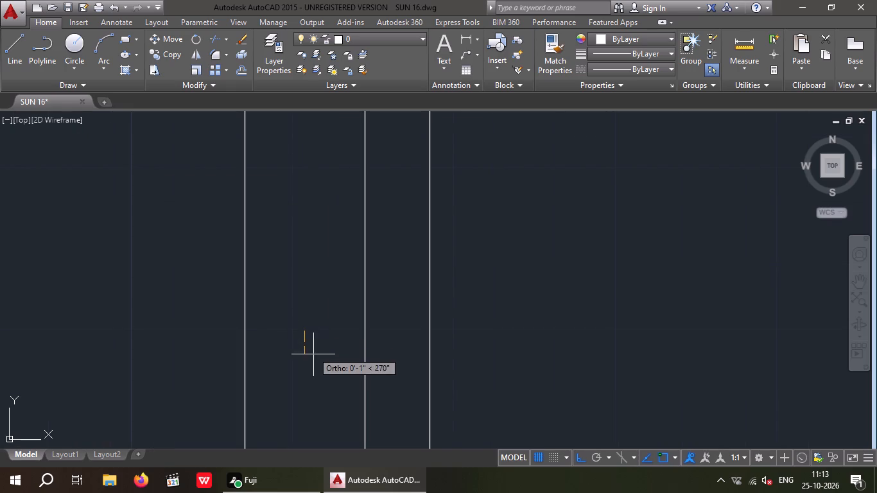
click(313, 374)
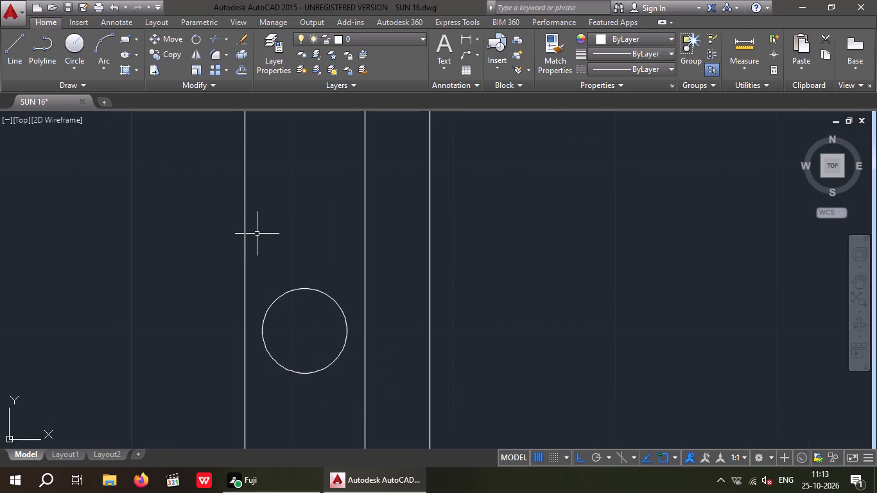
key(Escape)
key(Escape)
Offset the doorknob circle by 1" toward its inside.
key(o)
key(Return)
key(1)
key(shift+quotedbl)
key(Return)
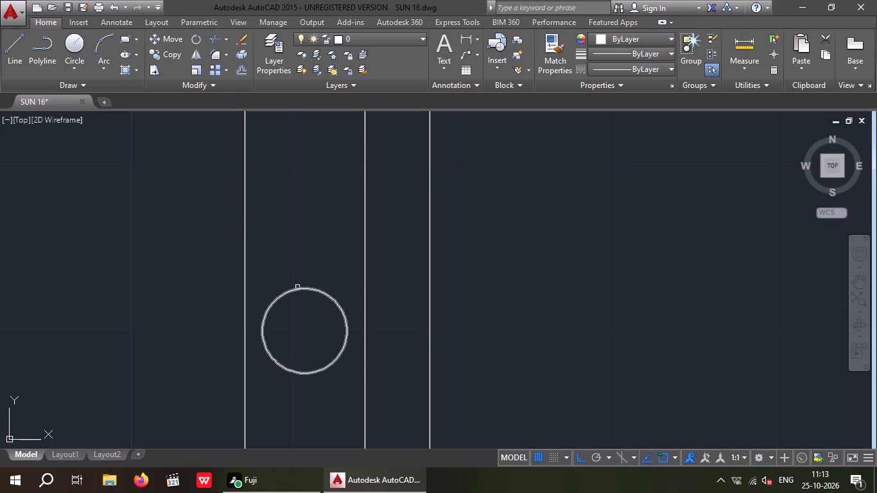
click(299, 288)
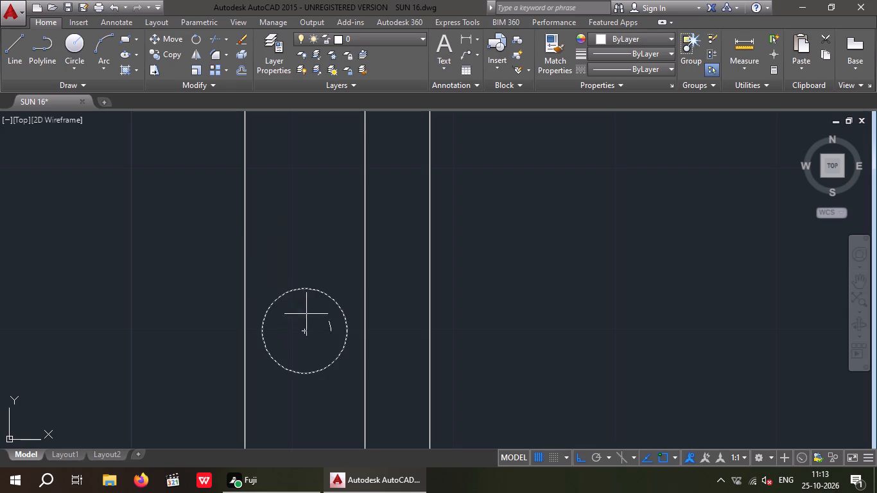
click(306, 314)
scroll(302, 277, down, 1)
key(Escape)
key(Escape)
scroll(291, 252, down, 4)
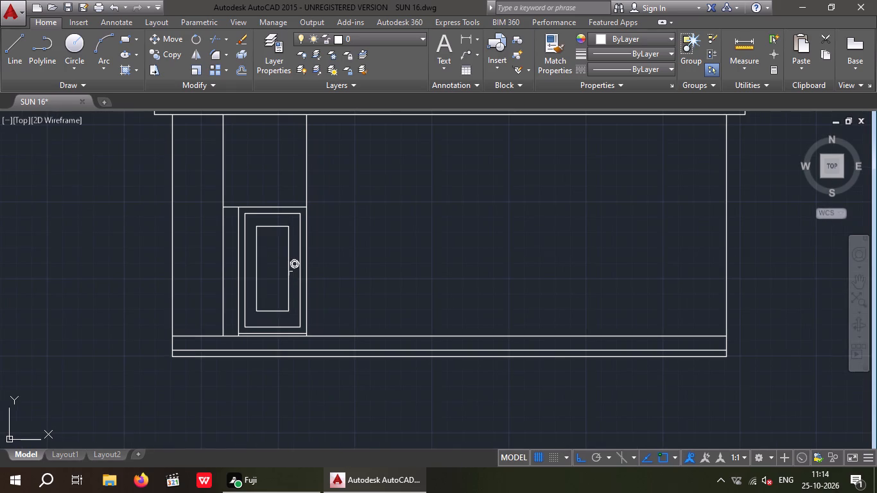
middle_drag(297, 313, 302, 331)
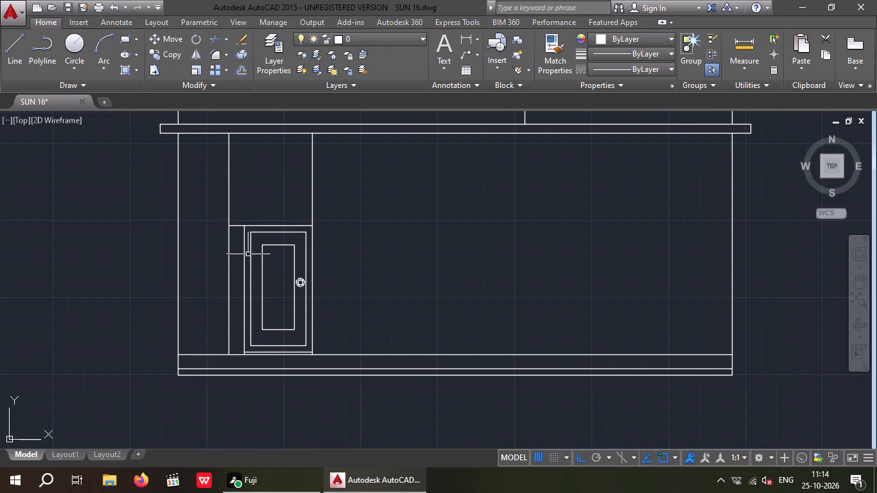
middle_drag(255, 267, 261, 308)
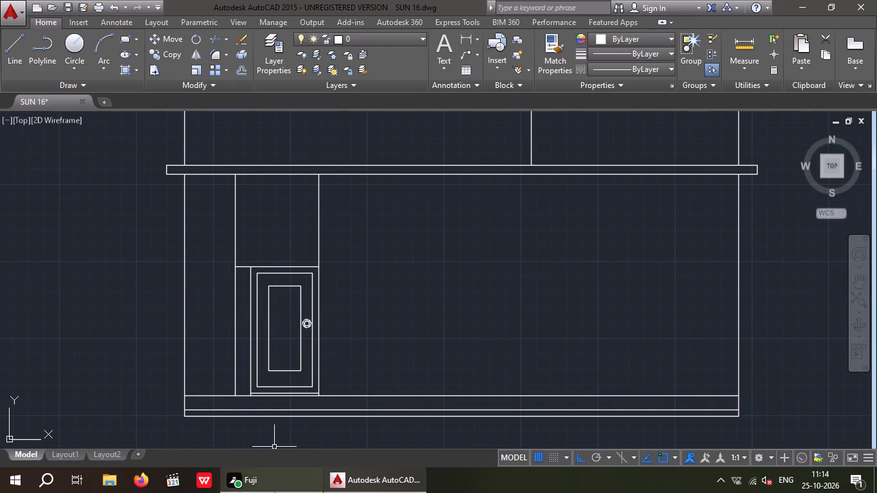
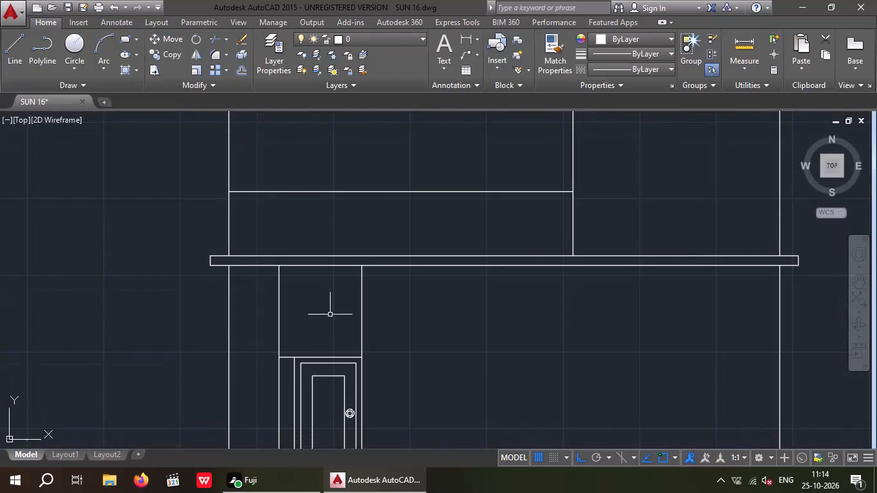
Trim away the two vertical projection lines between the top of the door and the slab above it.
scroll(339, 313, down, 1)
middle_drag(340, 320, 322, 368)
scroll(320, 356, down, 1)
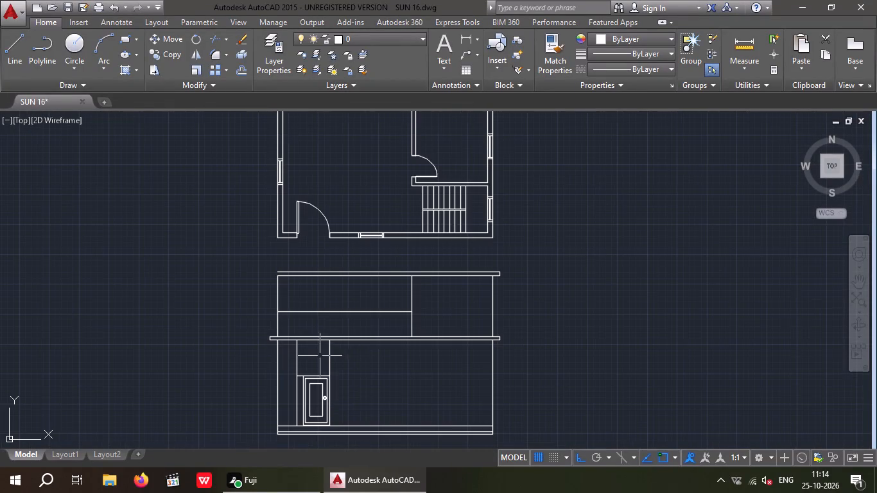
key(Escape)
key(Escape)
key(t)
key(r)
key(space)
key(space)
scroll(337, 368, up, 2)
drag(336, 338, 311, 350)
click(298, 353)
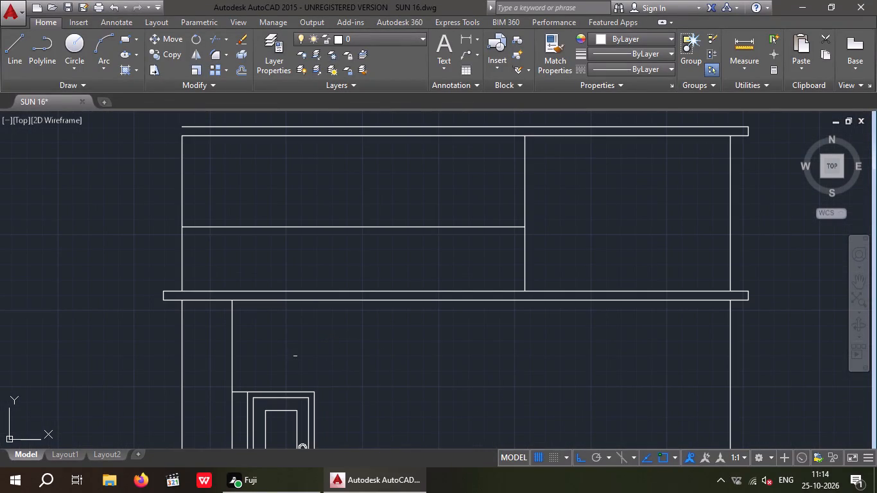
drag(274, 337, 226, 354)
scroll(256, 348, down, 2)
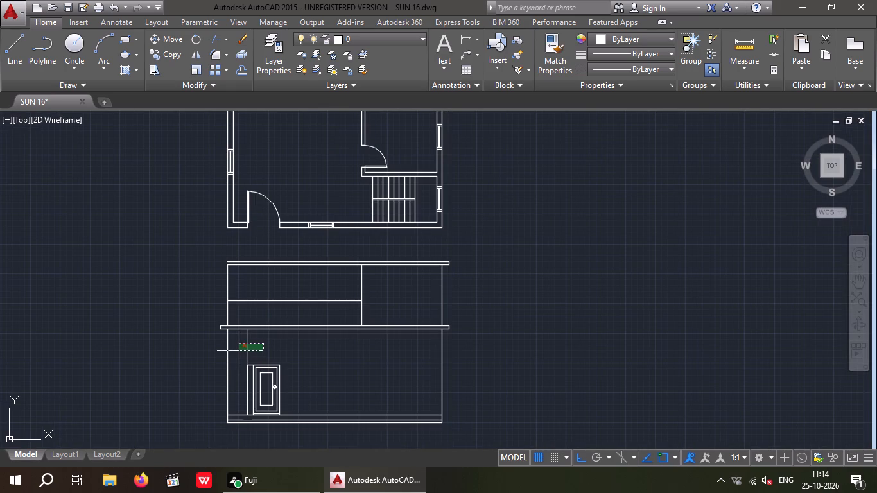
click(239, 351)
scroll(238, 365, up, 2)
scroll(248, 356, down, 2)
scroll(248, 357, up, 1)
middle_drag(265, 342, 277, 320)
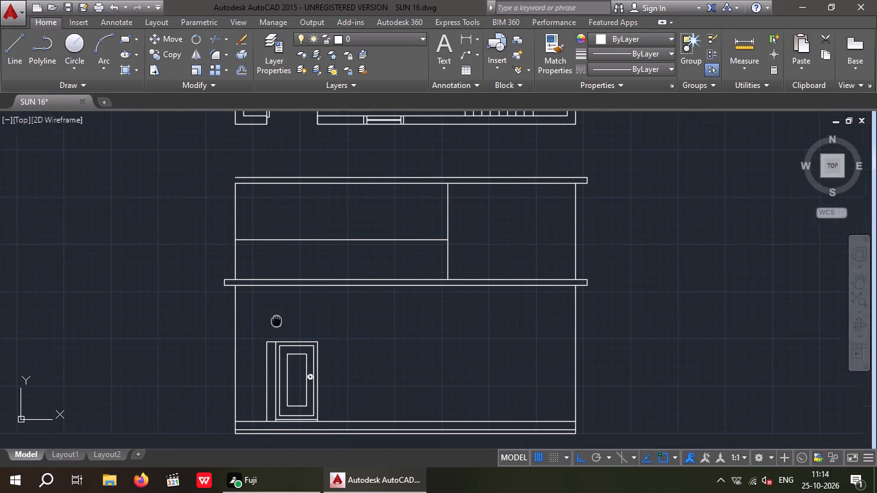
middle_drag(277, 320, 277, 318)
middle_drag(275, 331, 272, 367)
middle_drag(265, 356, 286, 307)
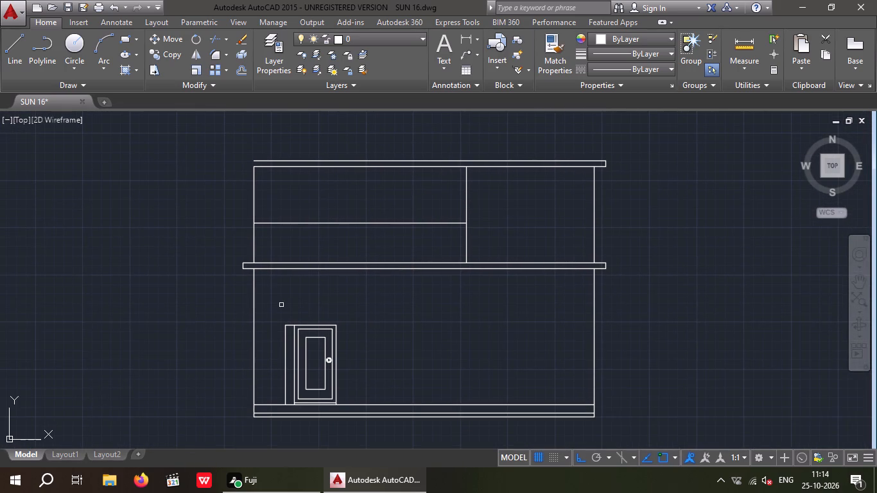
key(Escape)
key(Escape)
key(Escape)
key(Escape)
Draw four vertical construction lines through the inner and outer frame edges of the plan's front window, down across the elevation.
scroll(343, 336, down, 2)
middle_drag(325, 356, 285, 381)
middle_drag(364, 361, 347, 372)
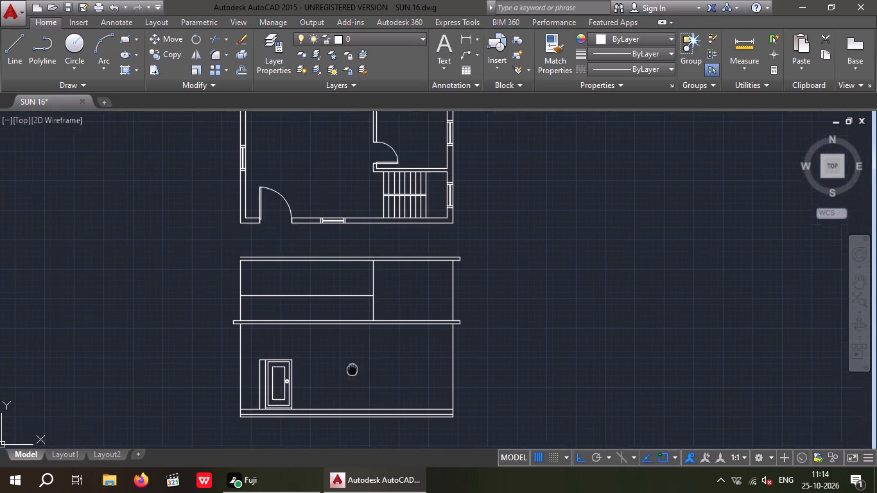
middle_drag(347, 372, 310, 390)
key(x)
key(l)
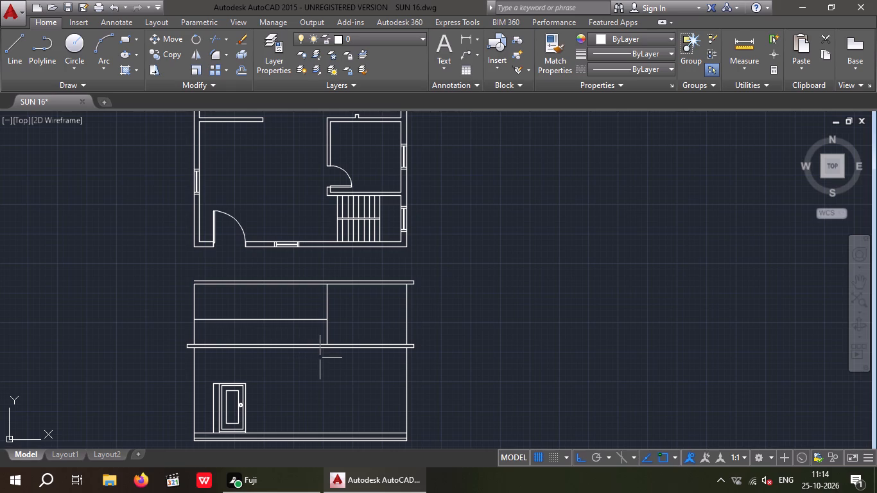
key(space)
text(V)
key(space)
scroll(250, 250, up, 1)
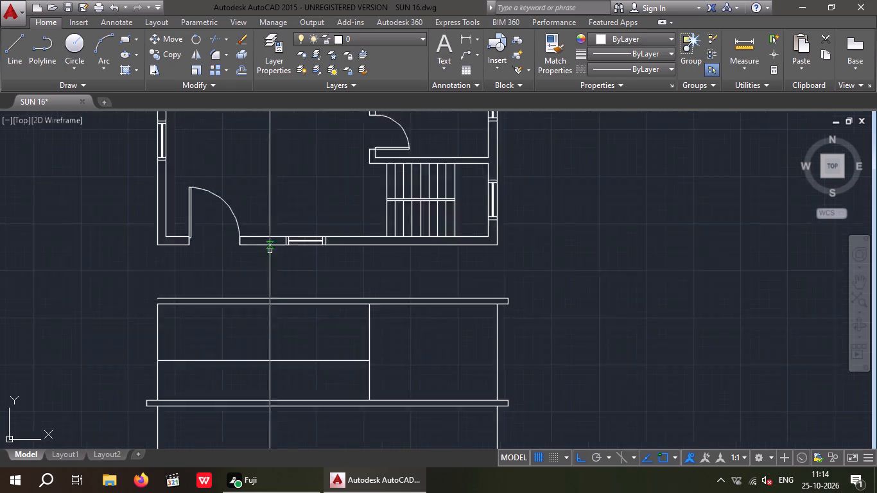
scroll(274, 252, up, 5)
click(259, 266)
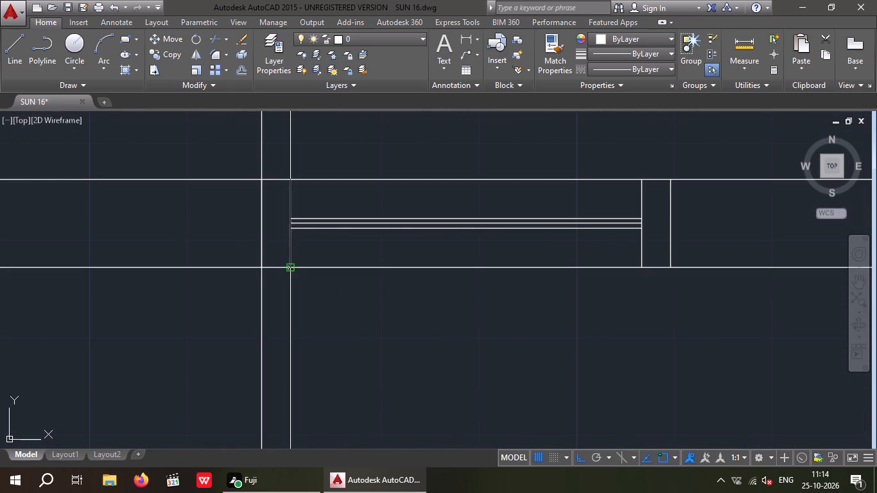
click(288, 268)
scroll(289, 261, down, 4)
scroll(339, 273, up, 2)
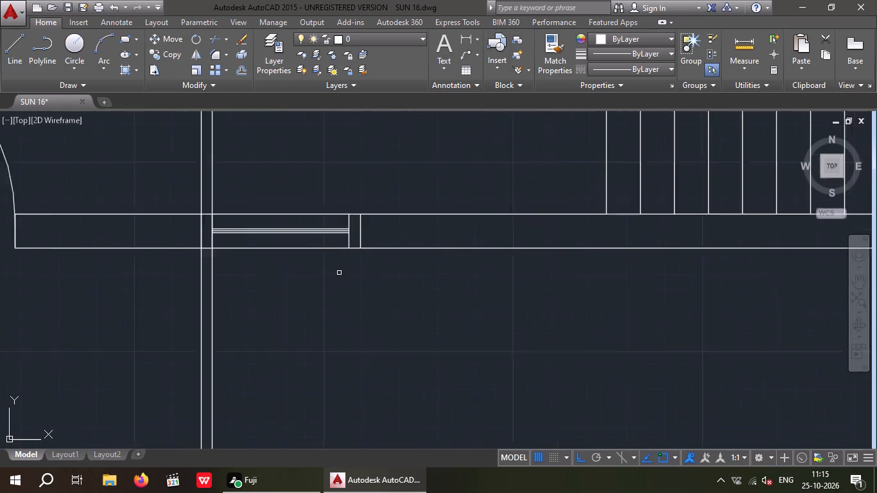
scroll(339, 273, up, 2)
click(360, 208)
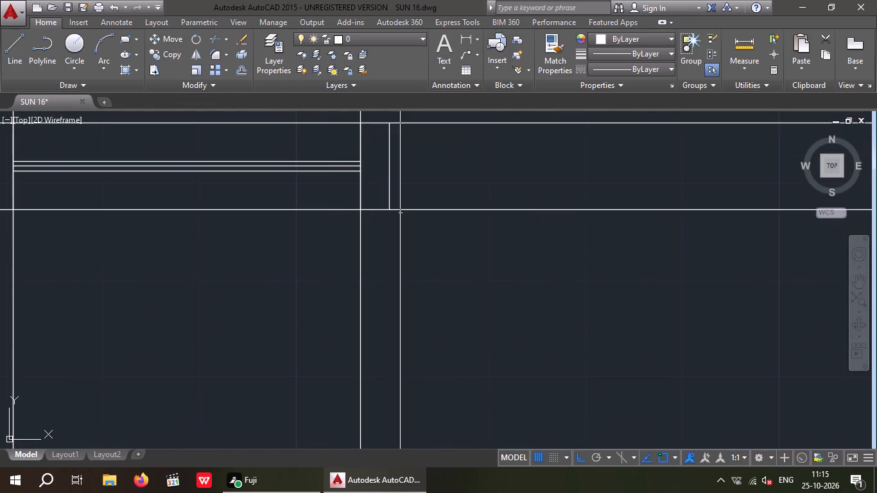
click(388, 211)
scroll(385, 209, down, 7)
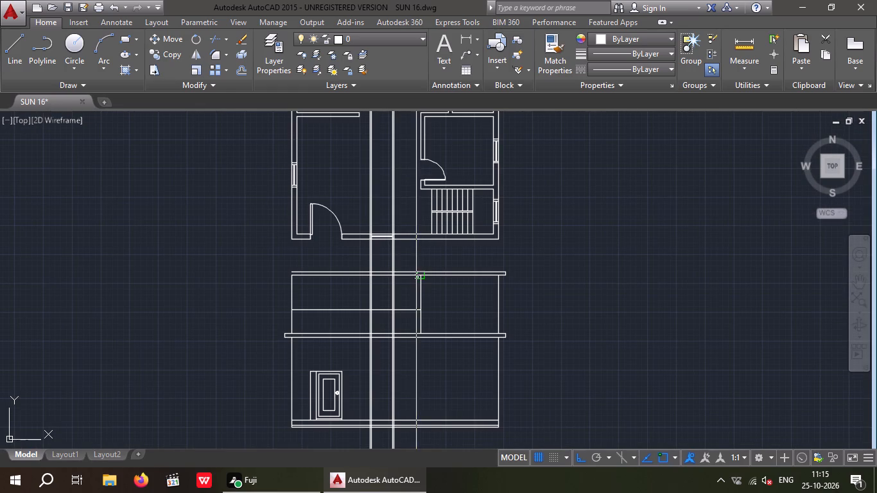
key(Escape)
key(Escape)
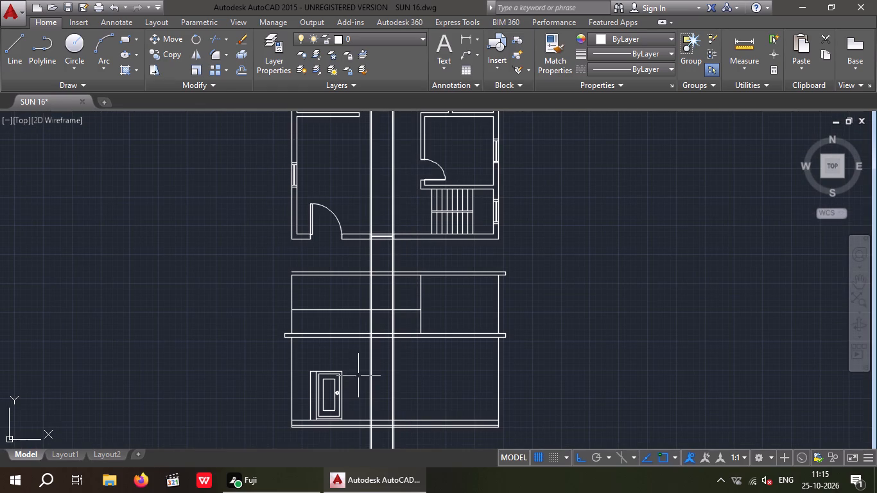
Draw a horizontal window-head line level with the door's top, from the first to the last window construction line.
key(l)
key(space)
scroll(346, 374, up, 4)
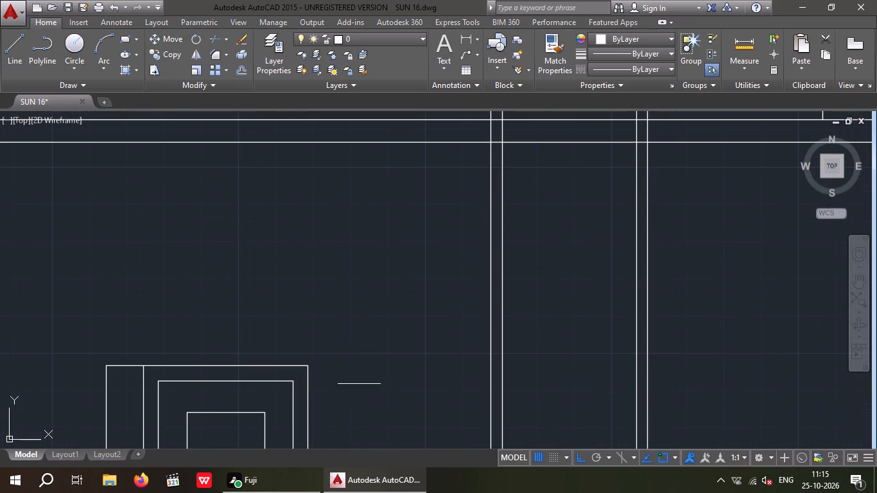
click(492, 365)
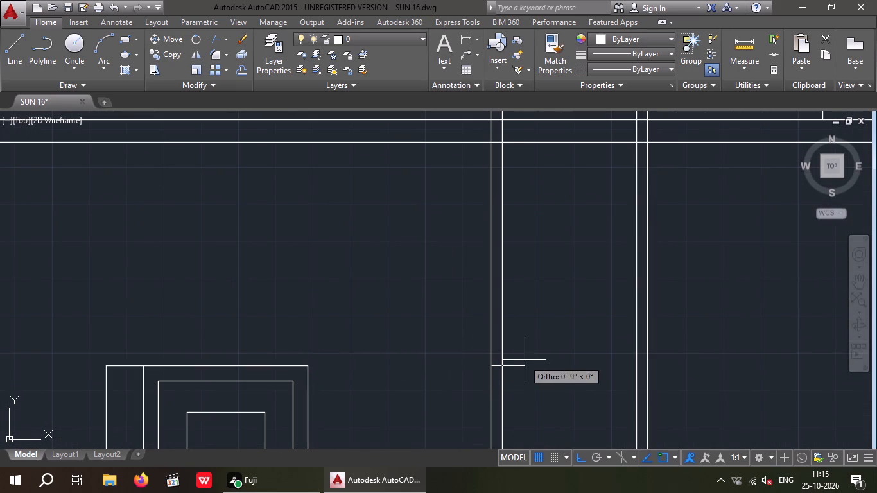
scroll(647, 365, up, 2)
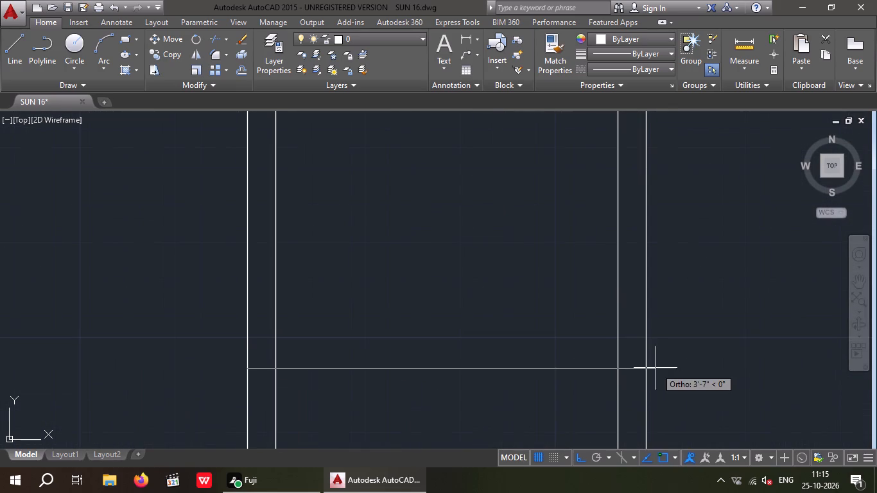
click(645, 368)
scroll(574, 331, down, 4)
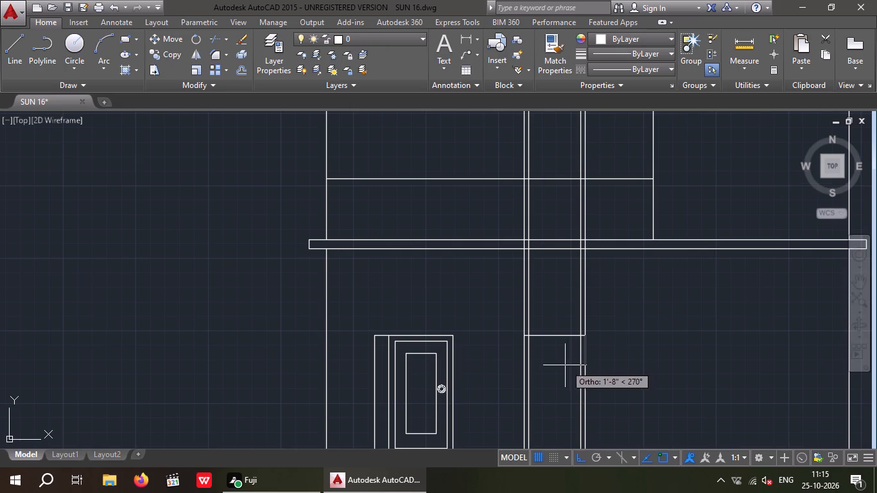
middle_drag(564, 365, 487, 294)
key(Escape)
key(Escape)
key(Escape)
key(Escape)
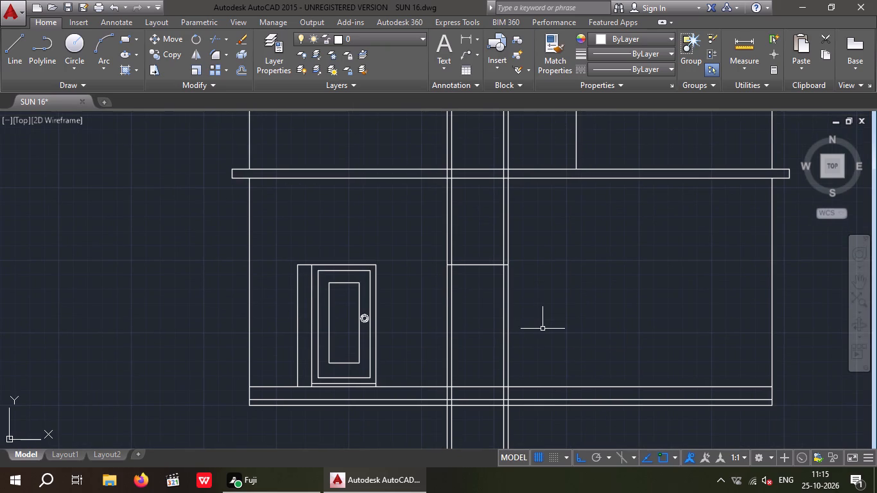
key(Escape)
Offset the window-head line 3" downward to form the top frame.
key(o)
key(Return)
key(3)
key(shift+quotedbl)
key(Return)
scroll(470, 262, up, 1)
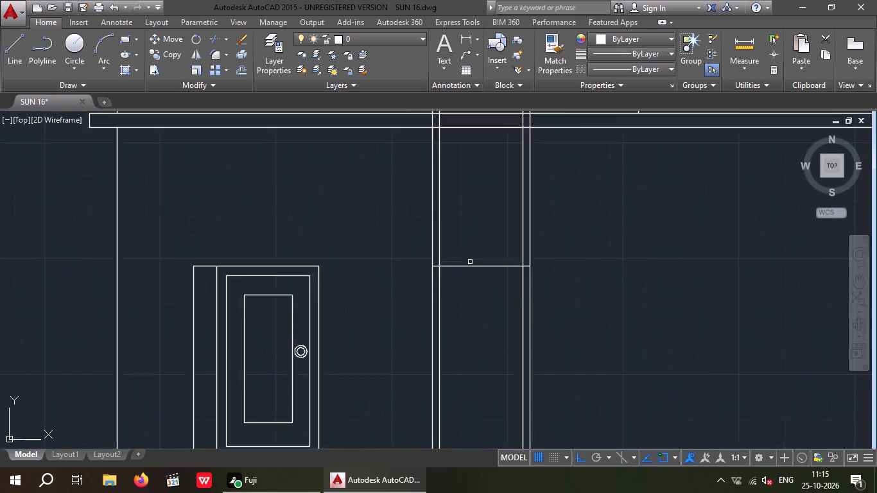
scroll(470, 262, up, 1)
drag(474, 268, 480, 291)
click(494, 304)
scroll(489, 291, down, 2)
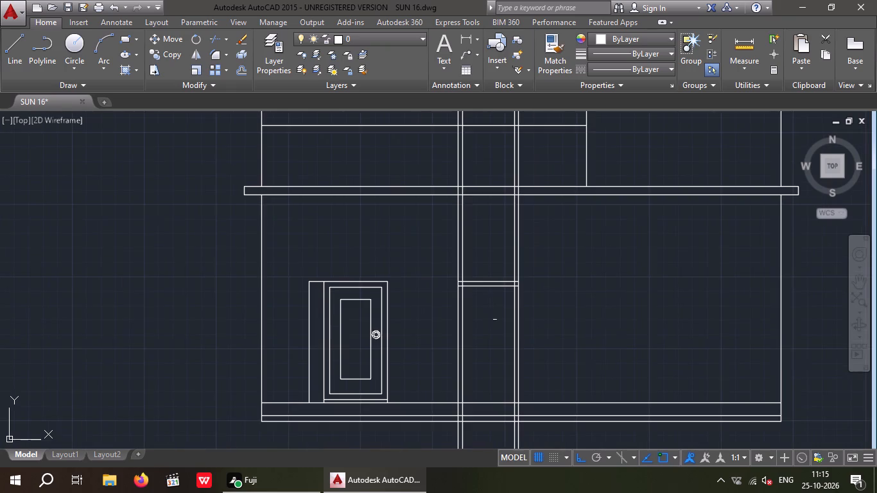
middle_drag(489, 316, 475, 291)
key(Escape)
key(Escape)
key(Escape)
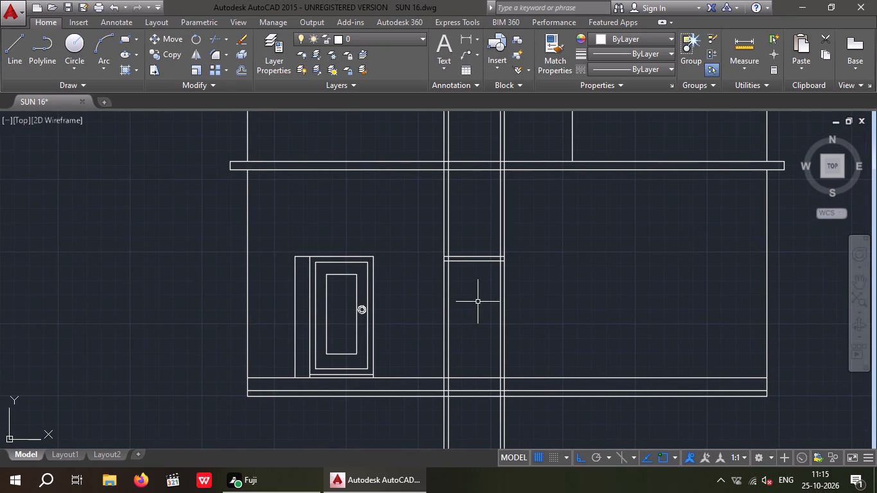
Offset the lower line of the window's top frame 4' downward to mark the bottom of the opening.
key(o)
key(Return)
key(4)
key(apostrophe)
key(Return)
scroll(467, 272, up, 2)
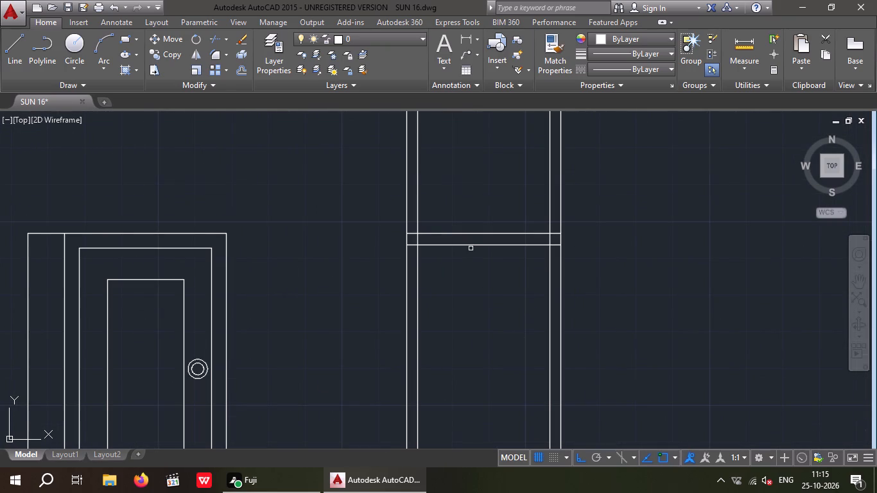
drag(471, 246, 473, 266)
click(478, 297)
middle_drag(476, 294, 457, 254)
scroll(461, 255, down, 1)
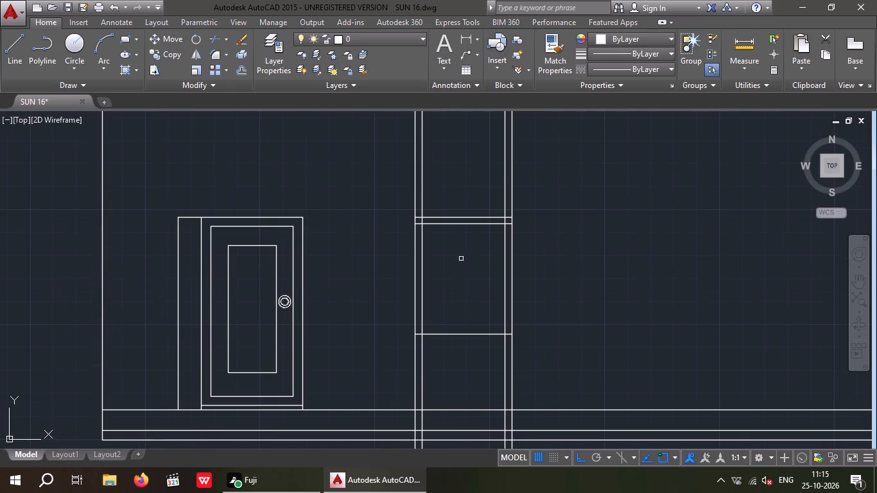
key(Escape)
key(Escape)
Offset the line at the bottom of the window opening 3" downward to form the bottom frame.
key(o)
key(Return)
key(3)
key(shift+quotedbl)
key(Return)
middle_drag(460, 288, 442, 196)
drag(456, 242, 456, 249)
click(461, 251)
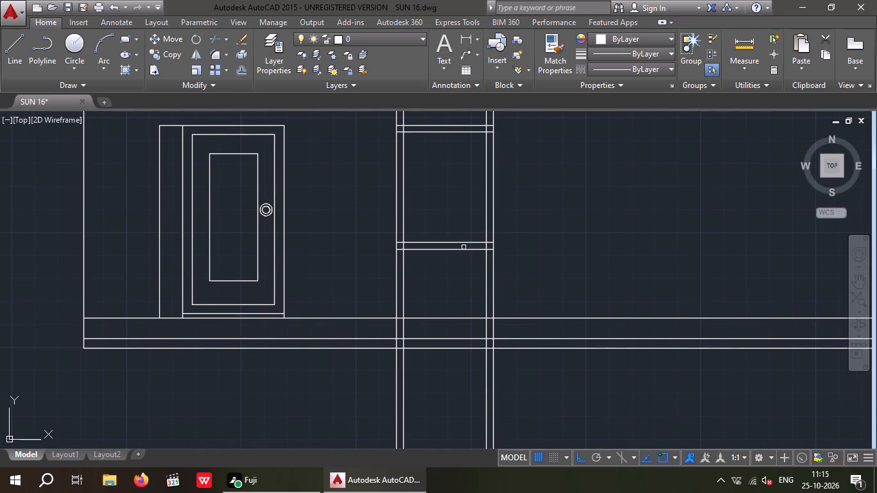
scroll(462, 221, down, 2)
key(Escape)
key(Escape)
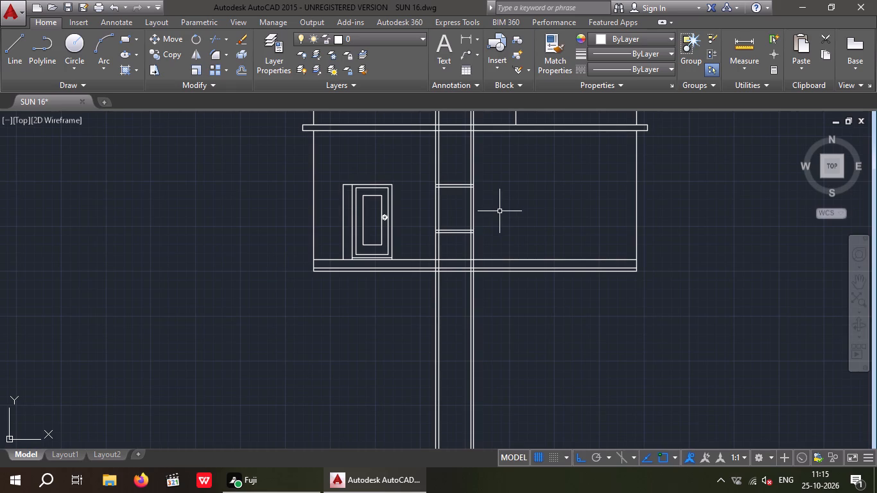
Trim the four vertical window construction lines above the window's top frame.
middle_drag(485, 220, 468, 241)
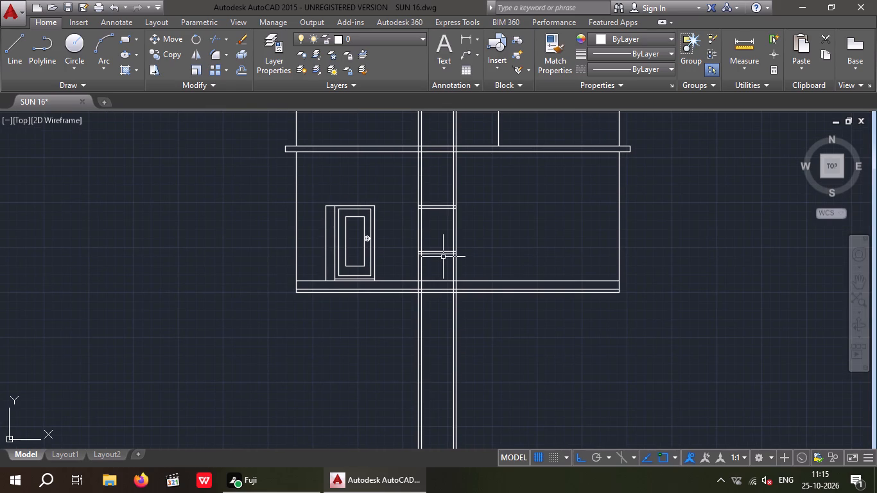
scroll(443, 257, up, 1)
key(Escape)
key(Escape)
key(Escape)
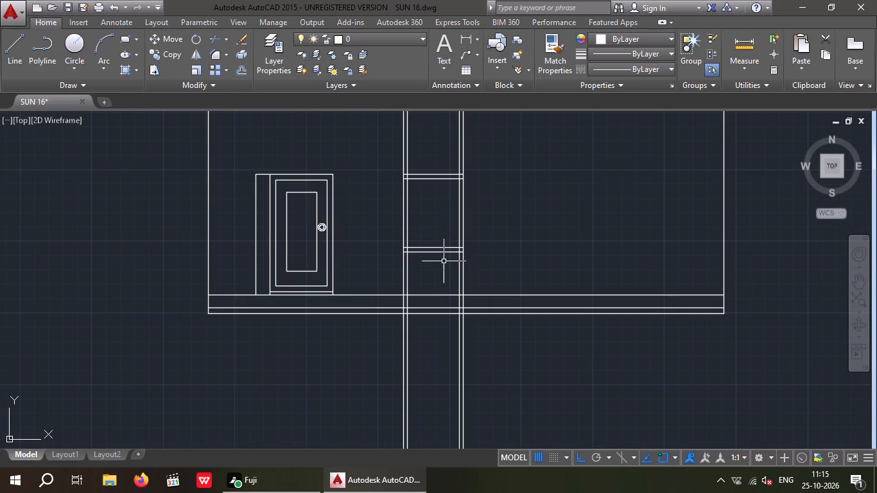
key(t)
key(r)
key(space)
key(space)
middle_drag(492, 272, 487, 338)
scroll(430, 206, up, 4)
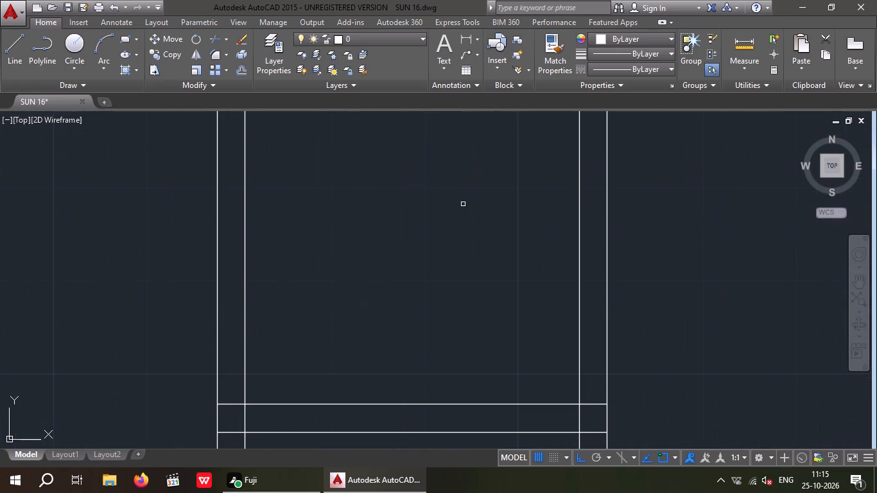
drag(660, 187, 582, 219)
click(165, 291)
Trim the four vertical window construction lines below the window's bottom frame.
scroll(249, 249, down, 5)
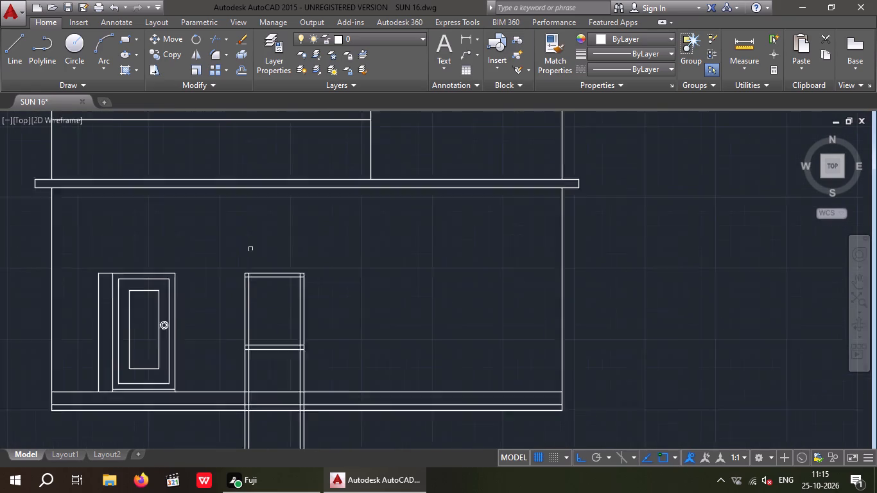
scroll(258, 330, up, 3)
middle_drag(260, 345, 290, 410)
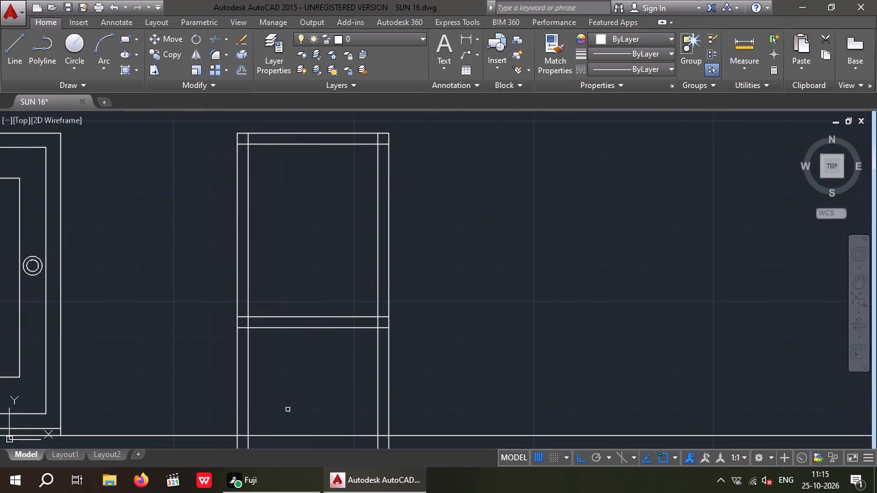
scroll(266, 379, up, 2)
drag(292, 338, 188, 370)
drag(126, 387, 143, 384)
drag(636, 303, 576, 347)
click(414, 383)
scroll(435, 343, down, 5)
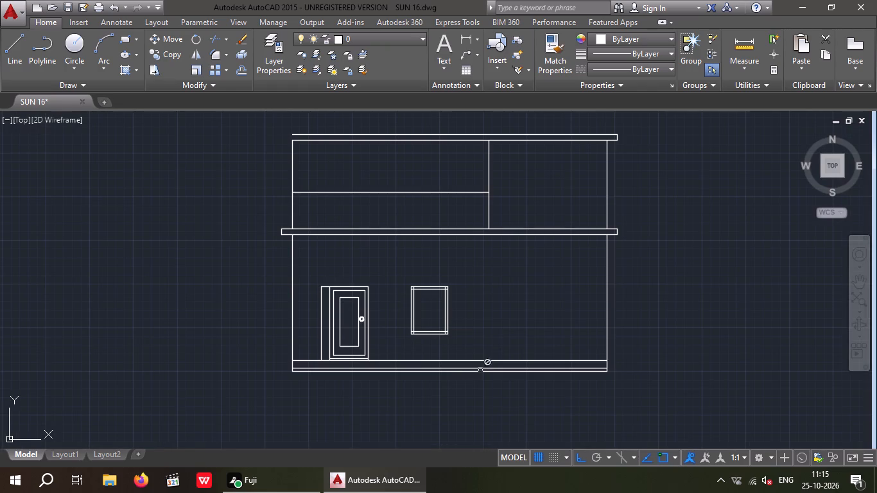
Trim the overlapping frame line ends at both top corners of the window so the inner frame corners are clean.
middle_drag(473, 327, 447, 322)
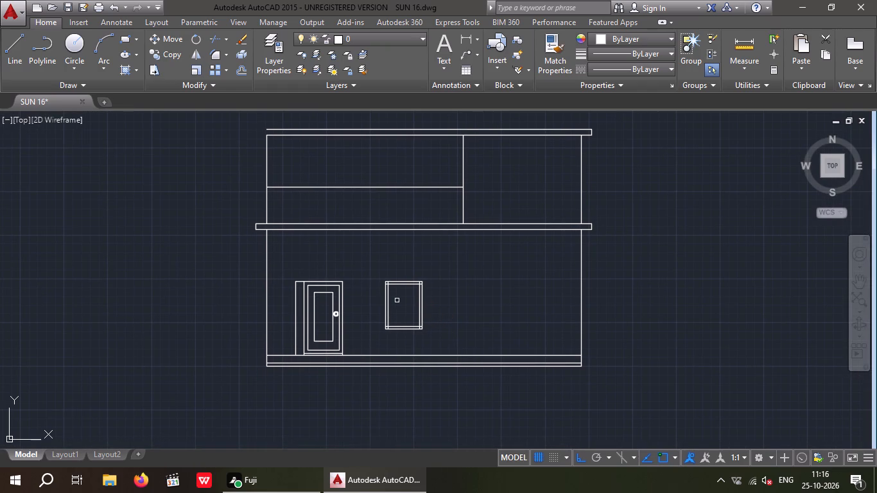
scroll(394, 282, up, 3)
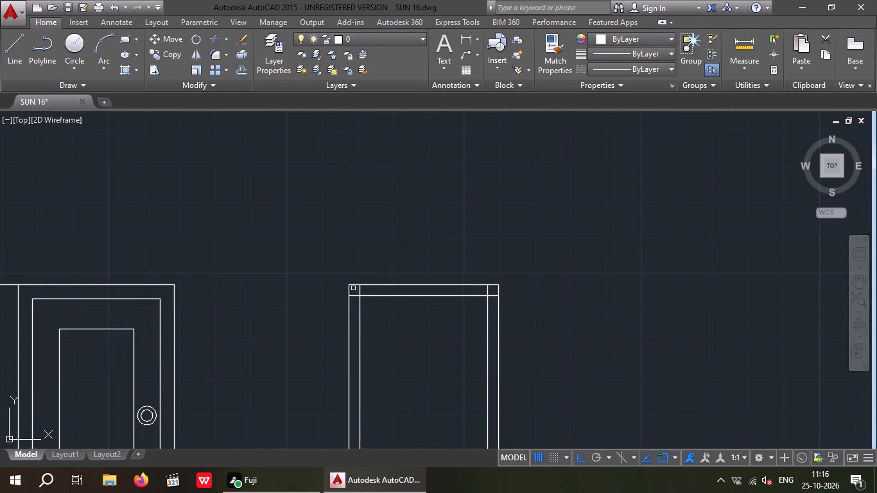
scroll(352, 290, up, 4)
drag(397, 286, 353, 306)
click(353, 306)
drag(348, 347, 328, 316)
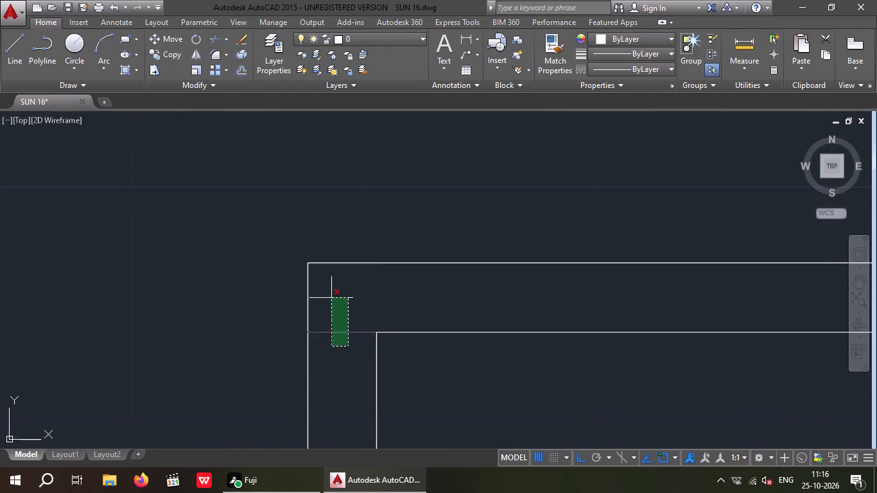
click(331, 297)
scroll(338, 290, down, 5)
scroll(421, 293, up, 6)
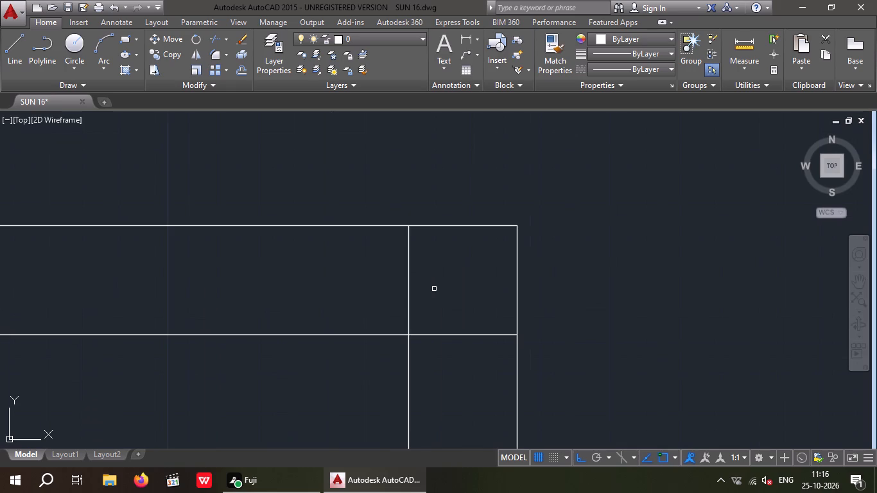
drag(447, 264, 339, 317)
click(343, 310)
drag(458, 368, 437, 316)
click(432, 293)
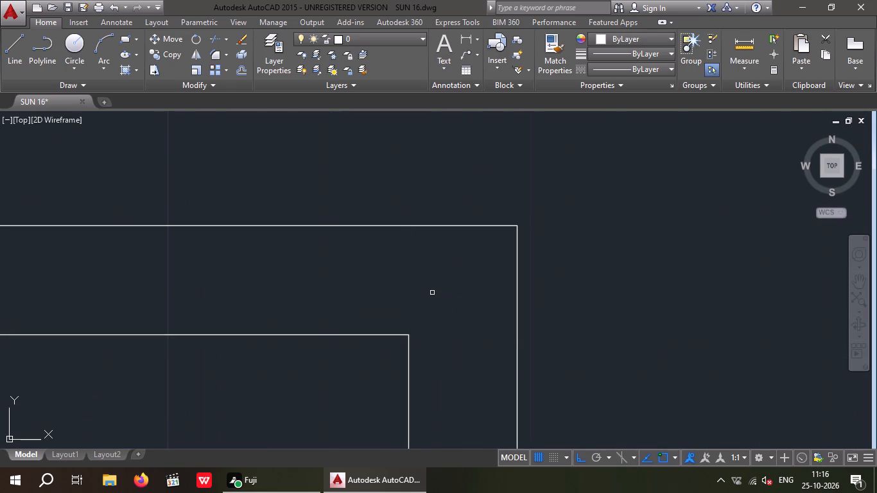
Trim the overlapping frame line ends at both bottom corners of the window to complete the inner frame rectangle.
scroll(431, 293, down, 4)
scroll(360, 352, down, 1)
middle_drag(357, 324, 375, 241)
scroll(367, 258, down, 2)
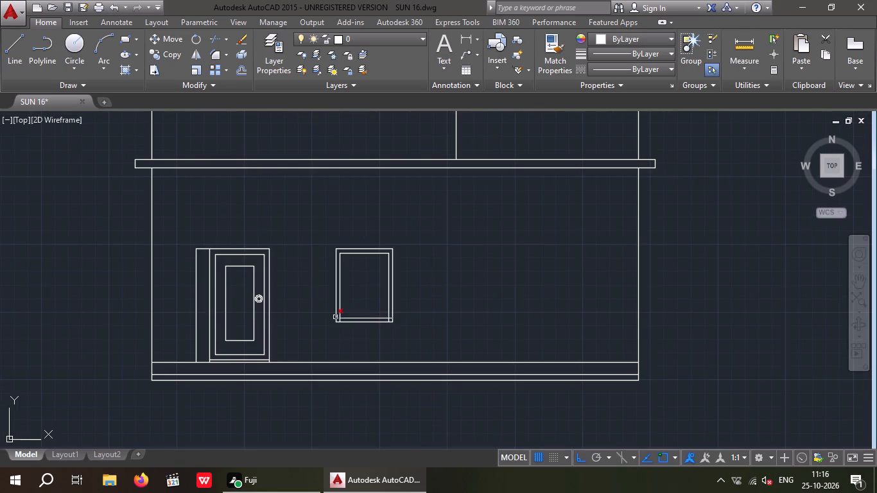
scroll(335, 319, up, 7)
drag(440, 297, 369, 339)
click(367, 340)
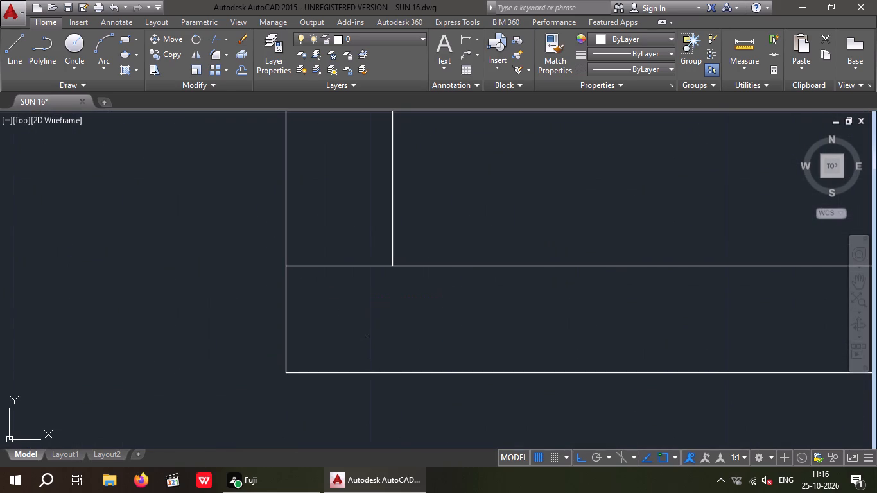
drag(367, 336, 350, 320)
click(333, 254)
scroll(330, 261, down, 2)
scroll(417, 331, down, 3)
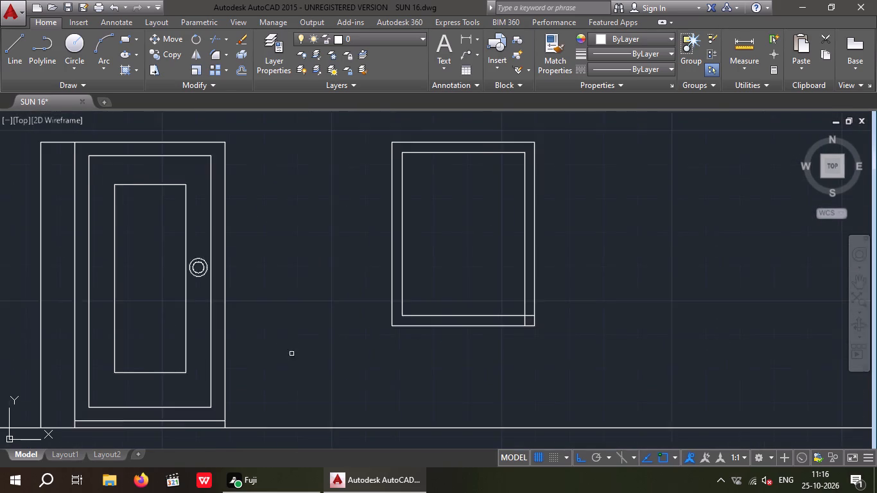
middle_drag(272, 356, 128, 367)
scroll(388, 333, up, 4)
drag(369, 323, 346, 298)
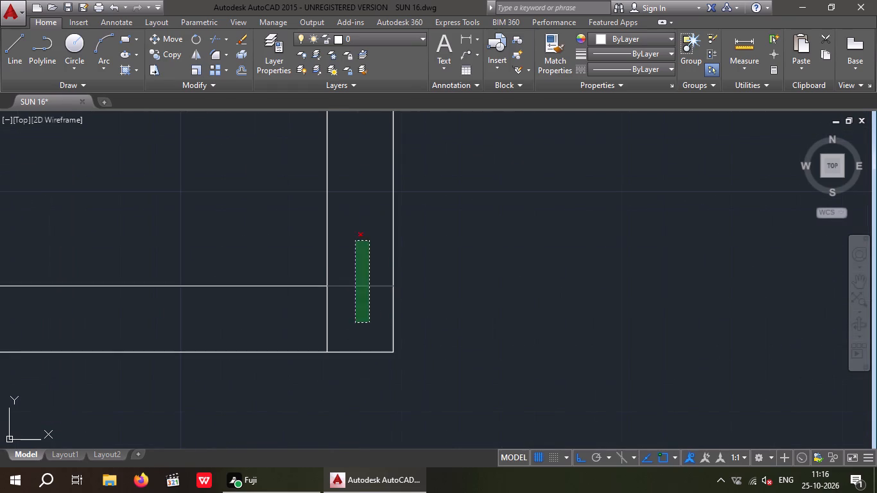
click(356, 239)
drag(367, 301, 293, 329)
click(293, 329)
scroll(304, 316, down, 3)
scroll(367, 281, down, 3)
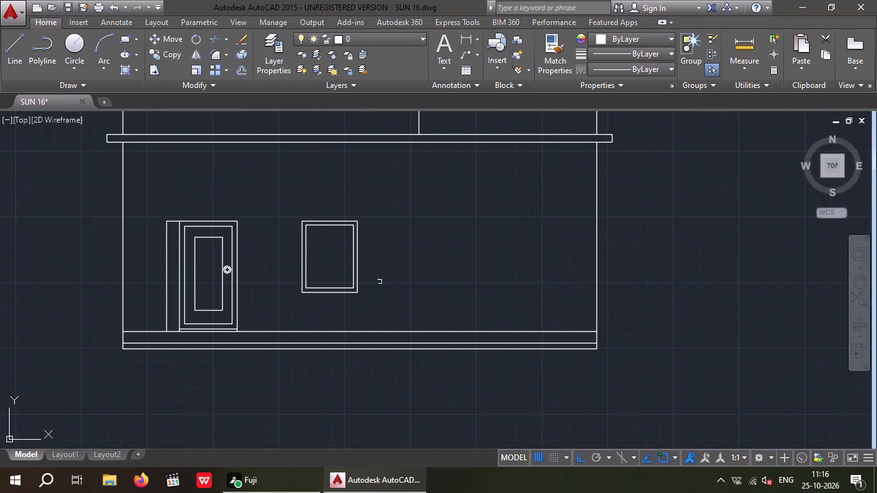
middle_drag(382, 290, 354, 345)
scroll(369, 306, down, 1)
key(Escape)
key(Escape)
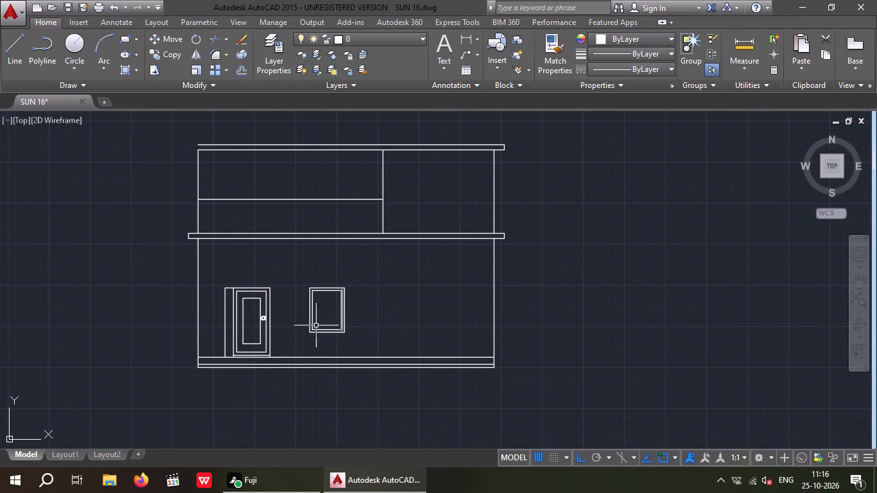
Draw a vertical centre line in the window from the inner frame's top midpoint to its bottom midpoint.
key(l)
key(space)
scroll(329, 289, up, 2)
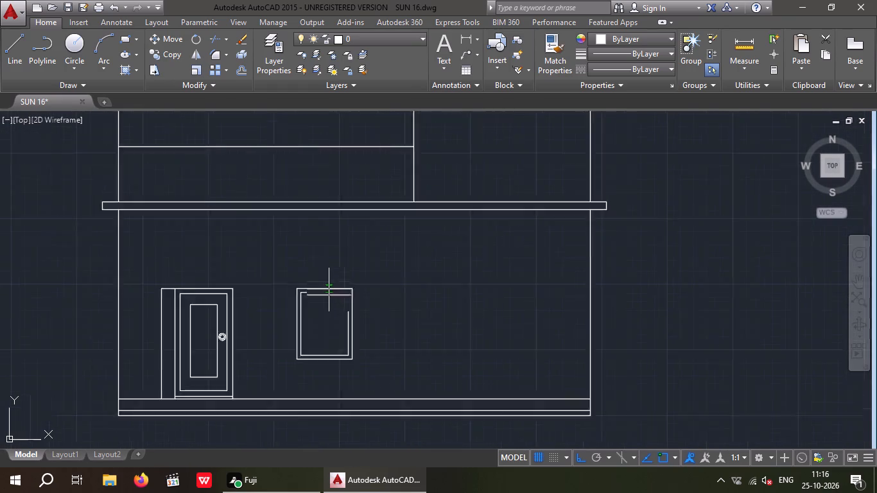
scroll(329, 290, up, 1)
click(315, 302)
scroll(311, 308, down, 2)
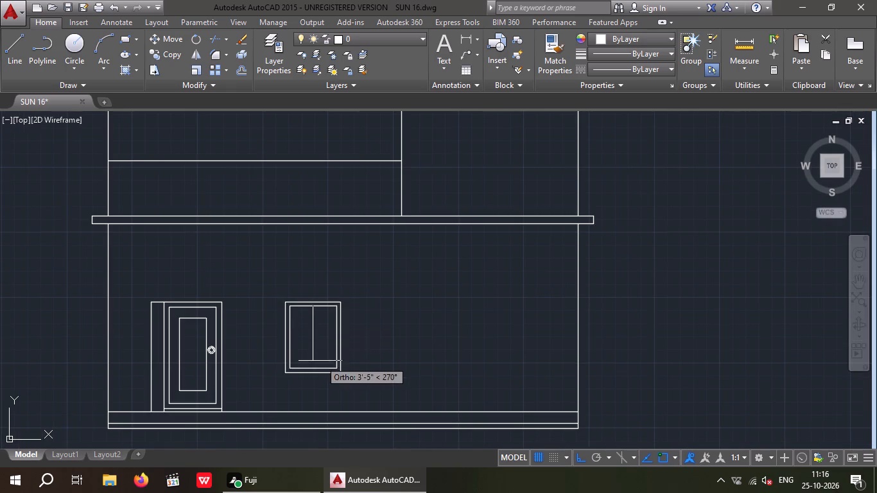
scroll(308, 365, up, 3)
click(320, 385)
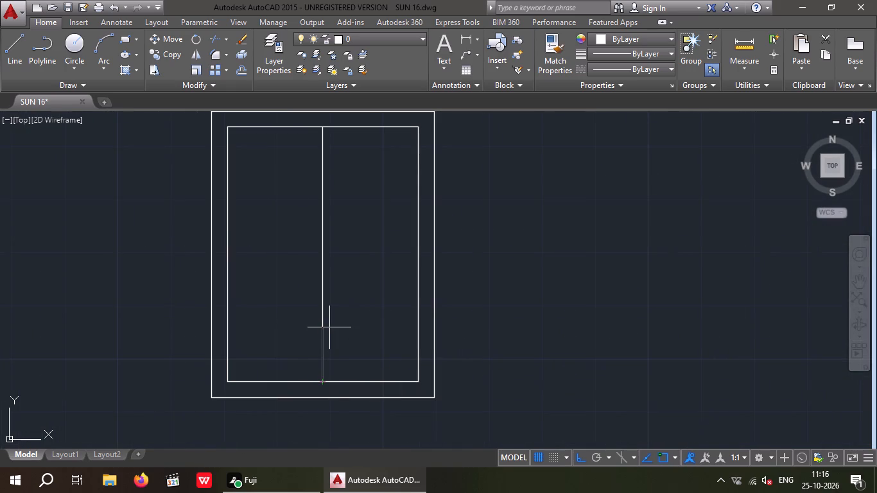
key(Escape)
key(Escape)
Turn Ortho off and draw three short, roughly parallel diagonal glass lines in the window's left pane, the middle one longest.
scroll(333, 313, down, 3)
middle_drag(331, 316, 321, 305)
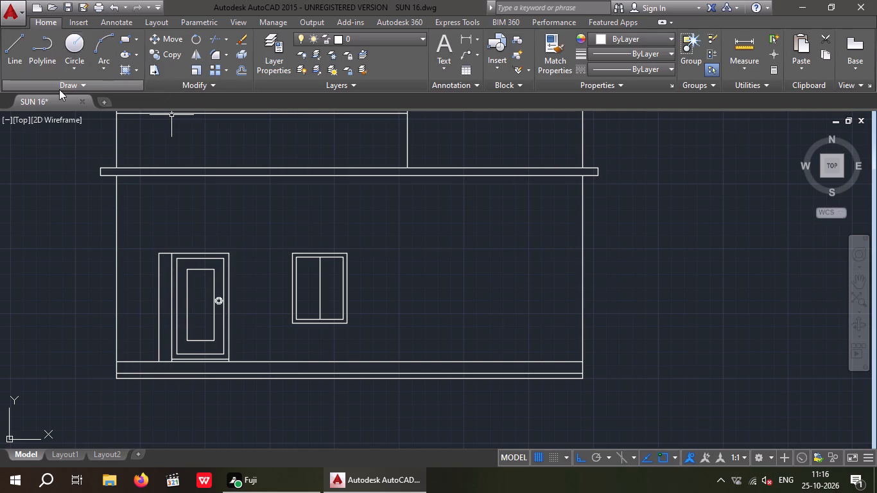
key(l)
key(space)
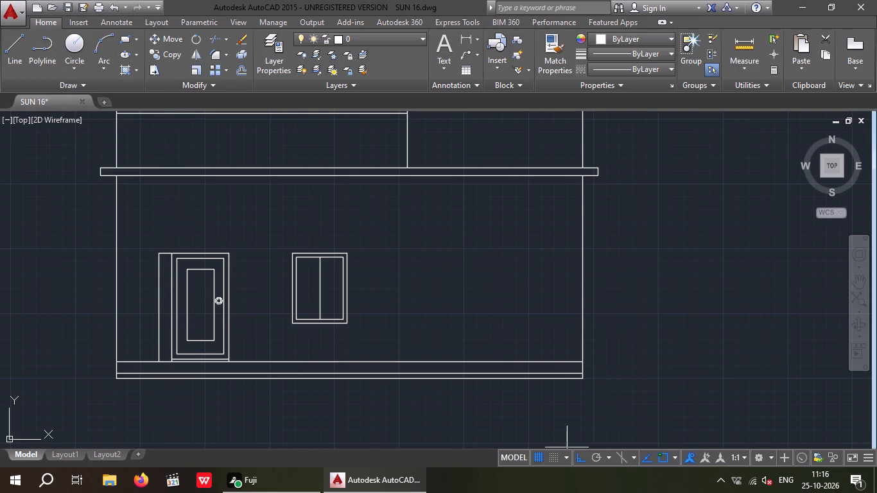
click(578, 460)
scroll(289, 298, up, 3)
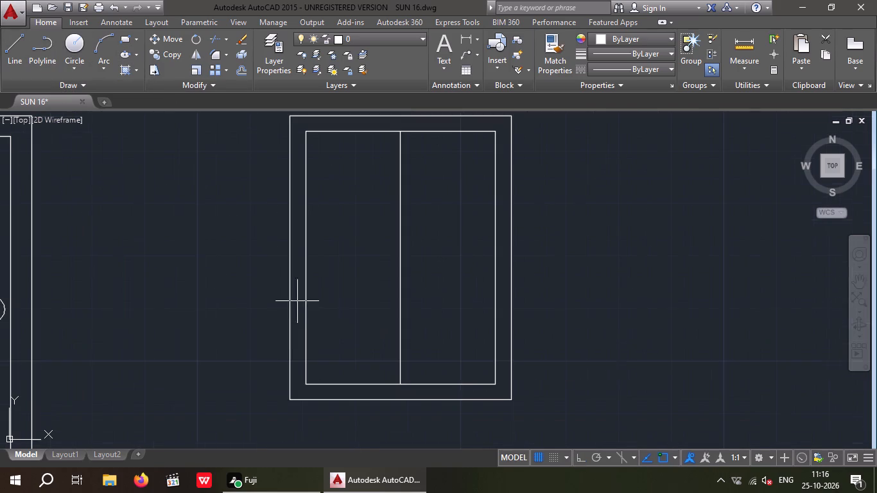
middle_drag(347, 271, 324, 307)
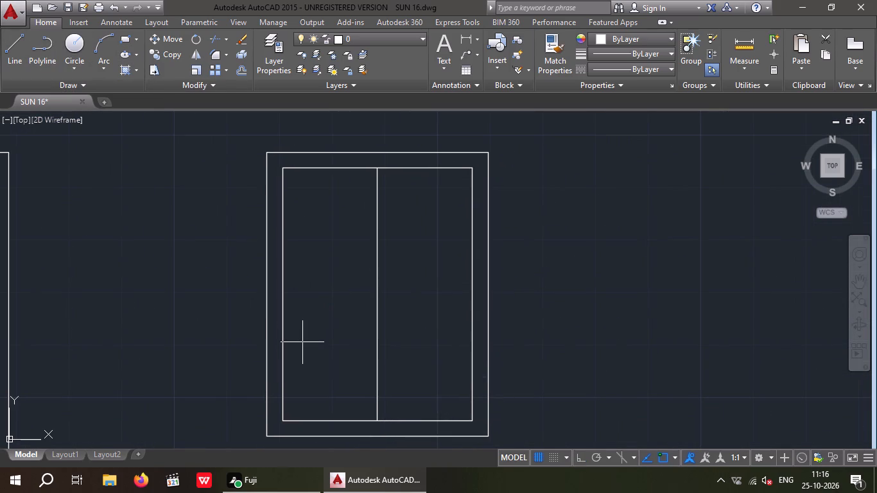
drag(304, 342, 309, 336)
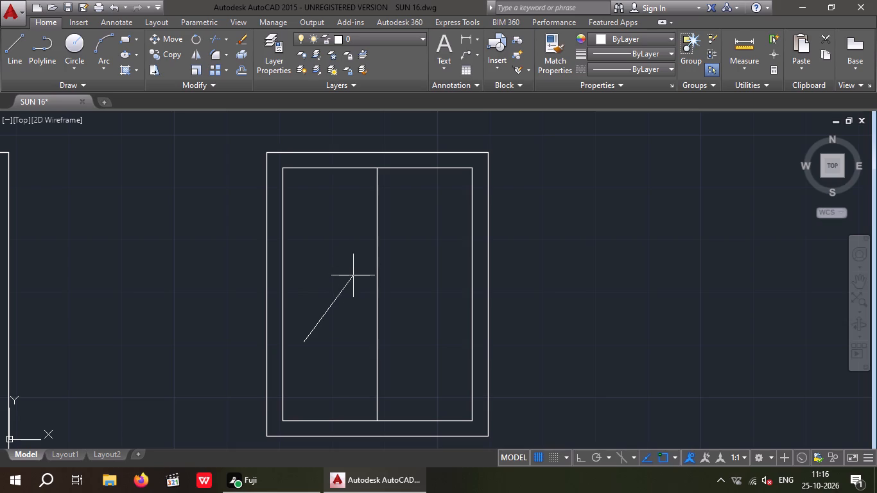
click(353, 275)
key(space)
key(space)
click(328, 333)
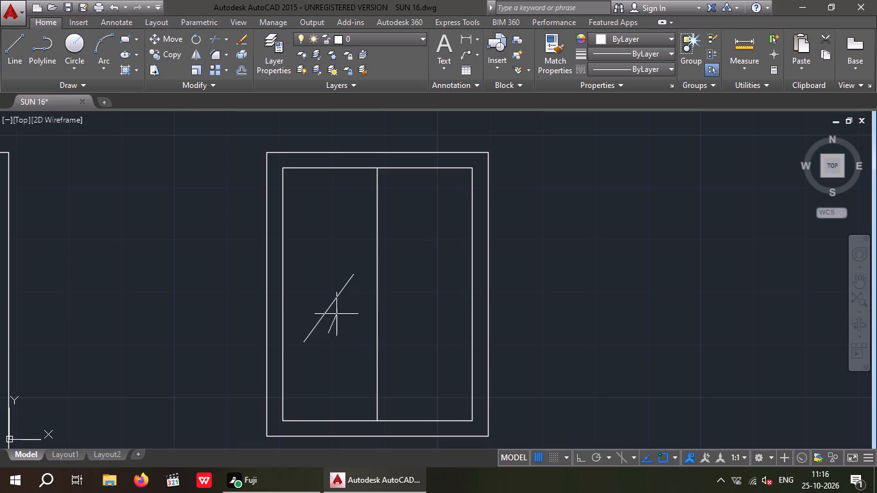
click(347, 309)
key(space)
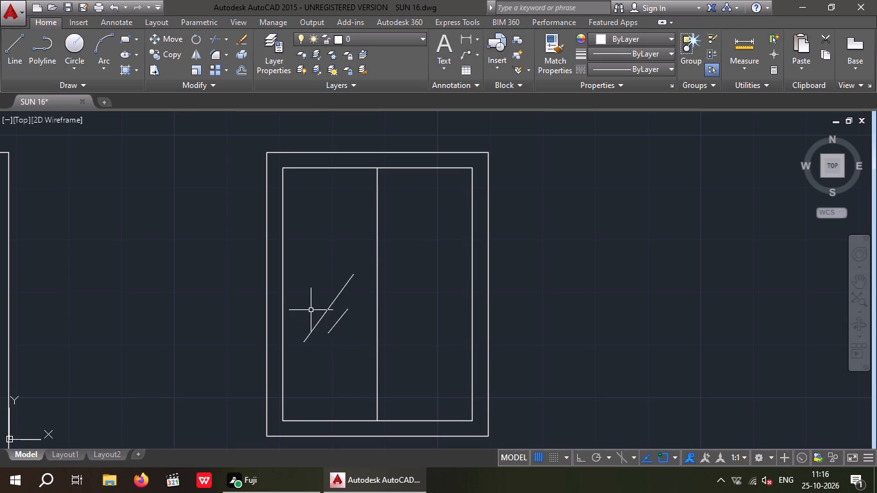
key(space)
click(307, 313)
click(331, 282)
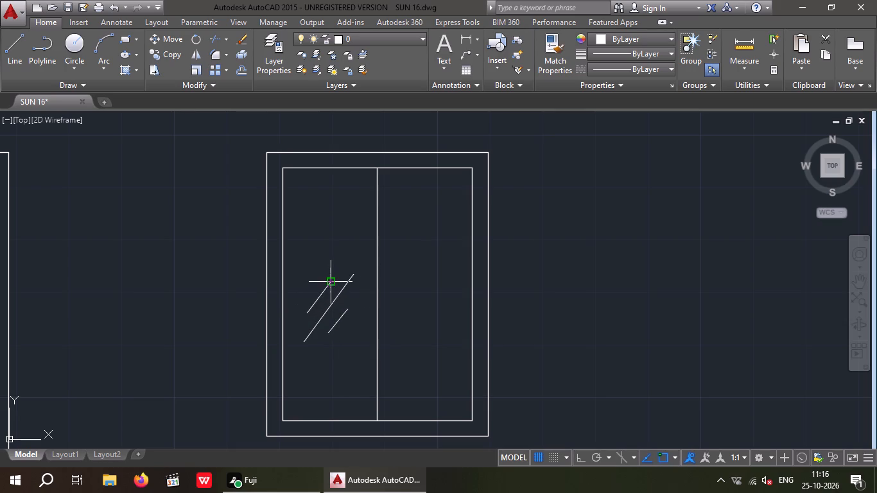
key(space)
Copy the three diagonal glass lines from the window's left pane into its right pane, using the middle line's midpoint as base.
drag(340, 352, 327, 336)
click(321, 282)
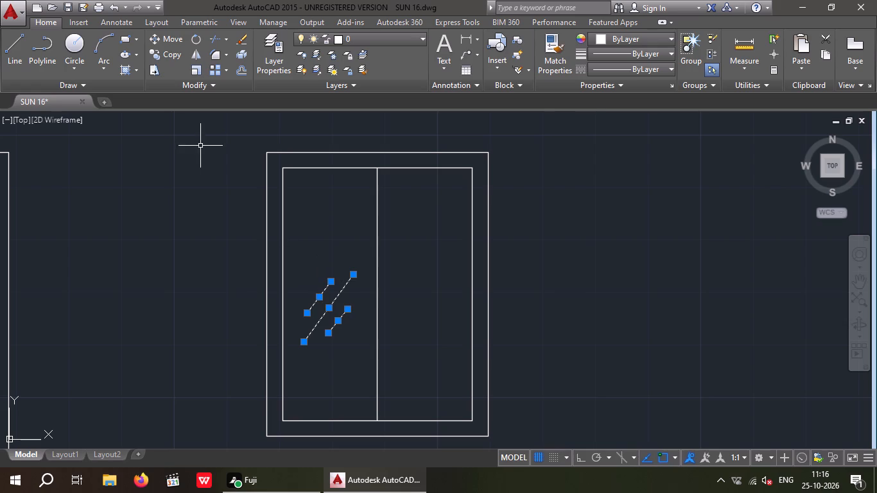
click(170, 53)
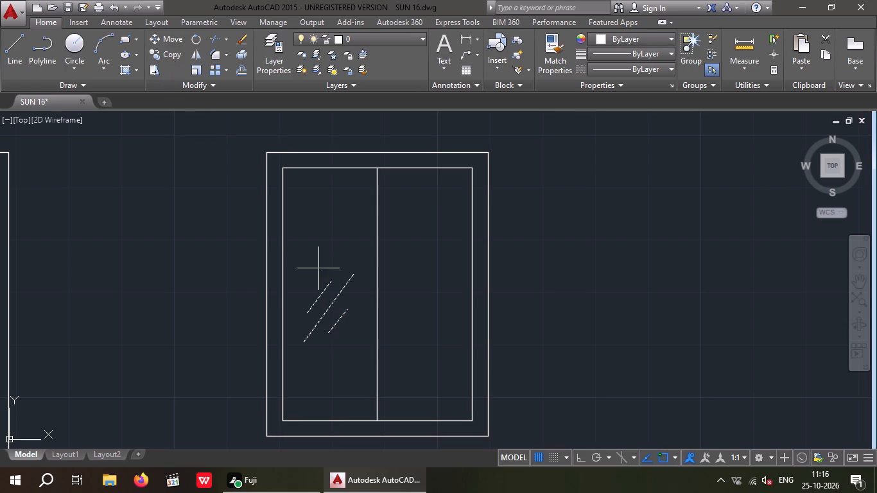
click(331, 309)
click(431, 297)
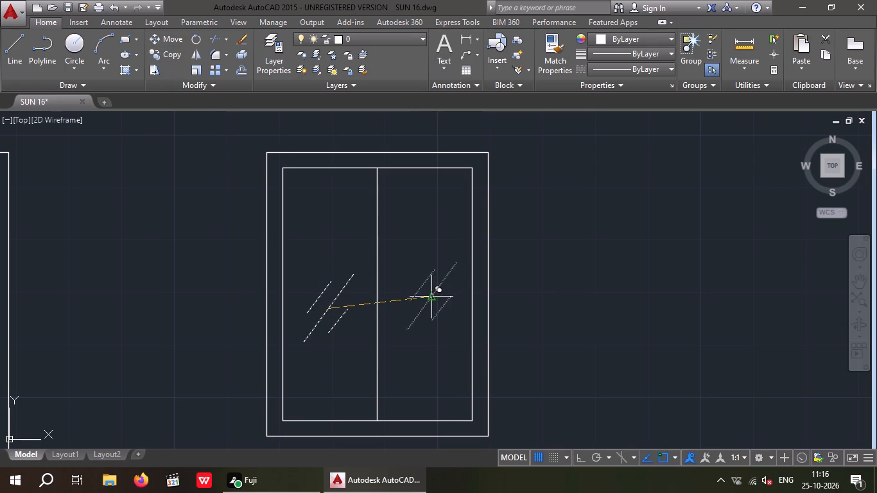
scroll(423, 294, down, 2)
scroll(517, 302, down, 3)
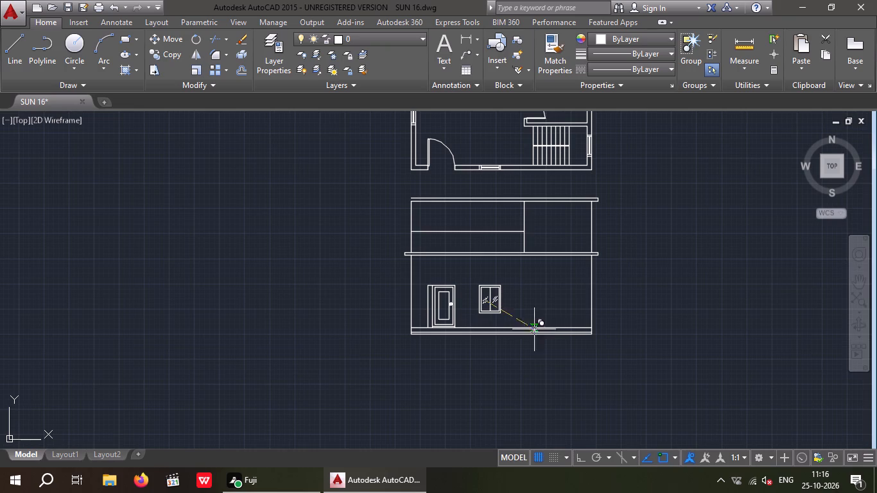
key(Escape)
key(Escape)
middle_drag(442, 343, 410, 361)
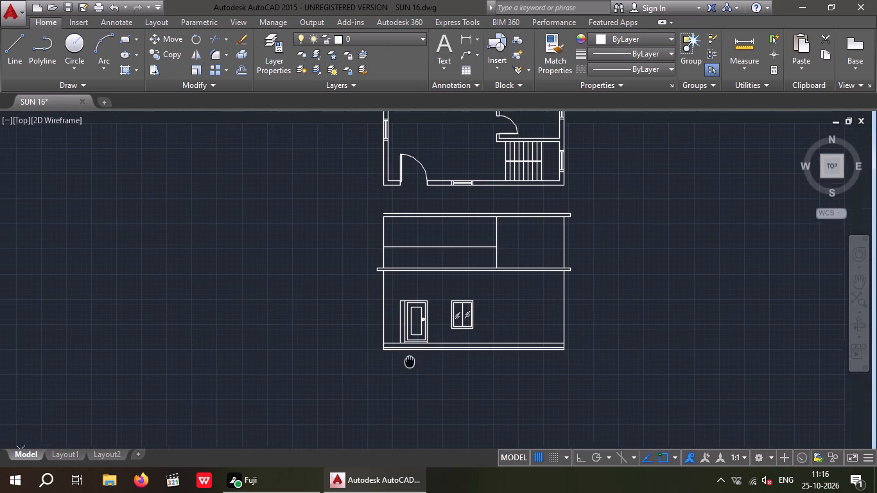
Offset linework in the elevation's upper storey by a distance of 9".
middle_drag(410, 361, 369, 373)
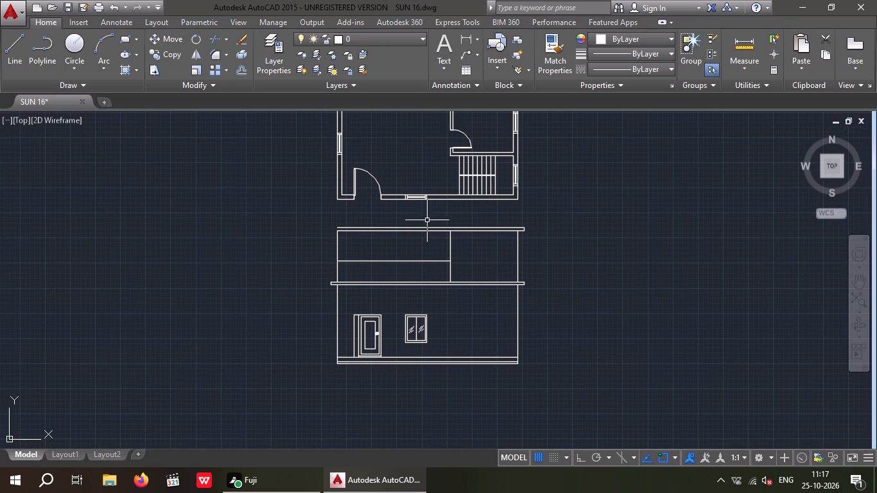
middle_drag(430, 259, 428, 295)
scroll(342, 275, up, 2)
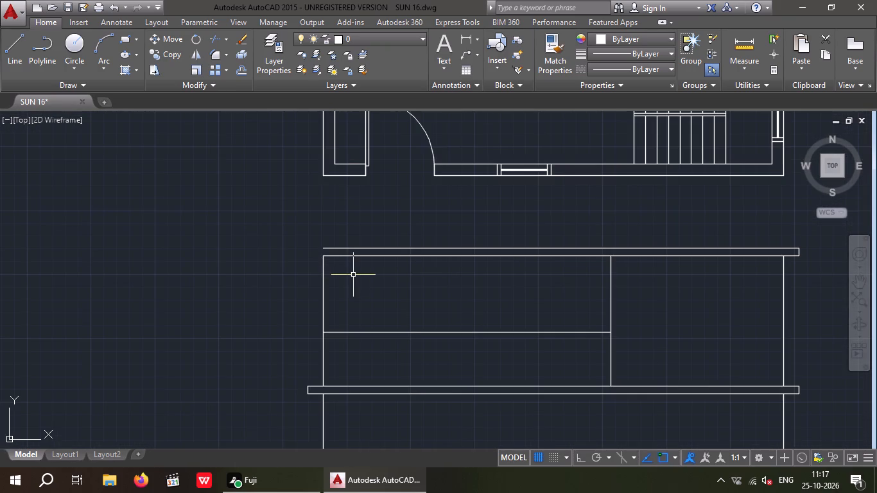
scroll(353, 275, down, 1)
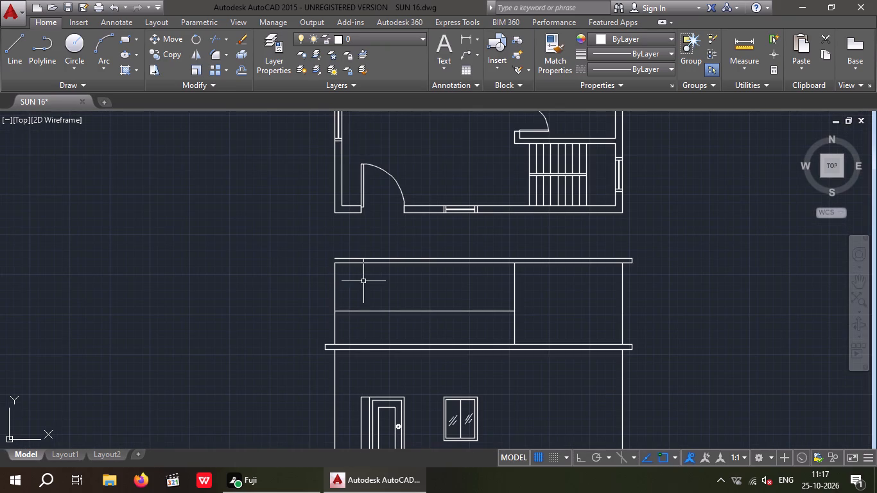
key(Escape)
key(Escape)
key(o)
key(Return)
key(9)
key(shift+quotedbl)
key(Return)
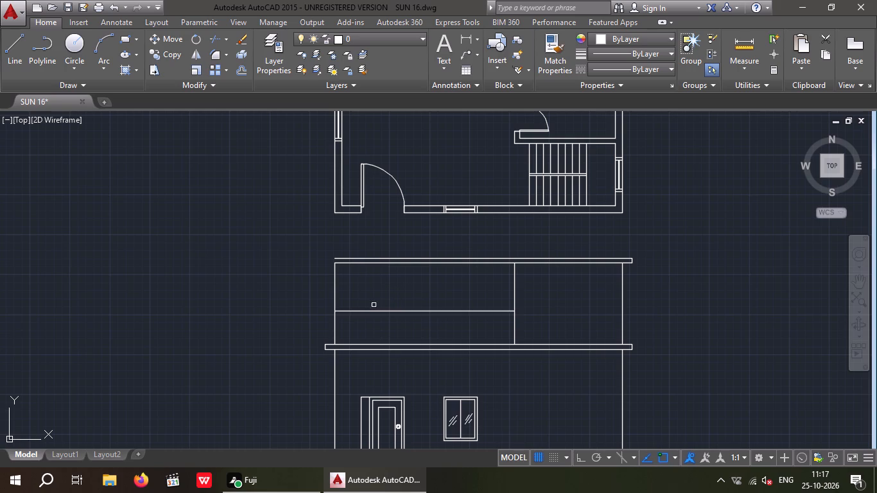
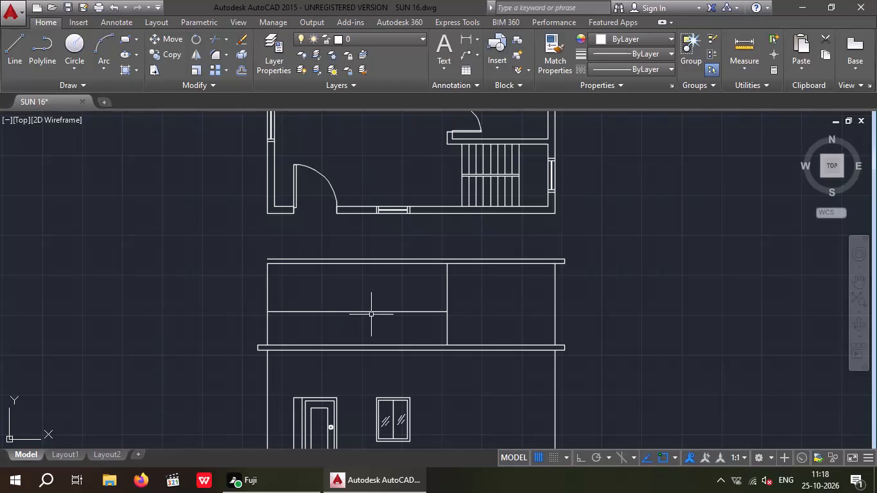
Offset the upper floor's left outer wall line 9" inward in the front elevation.
key(Return)
key(9)
key(shift+quotedbl)
key(Return)
scroll(270, 293, up, 1)
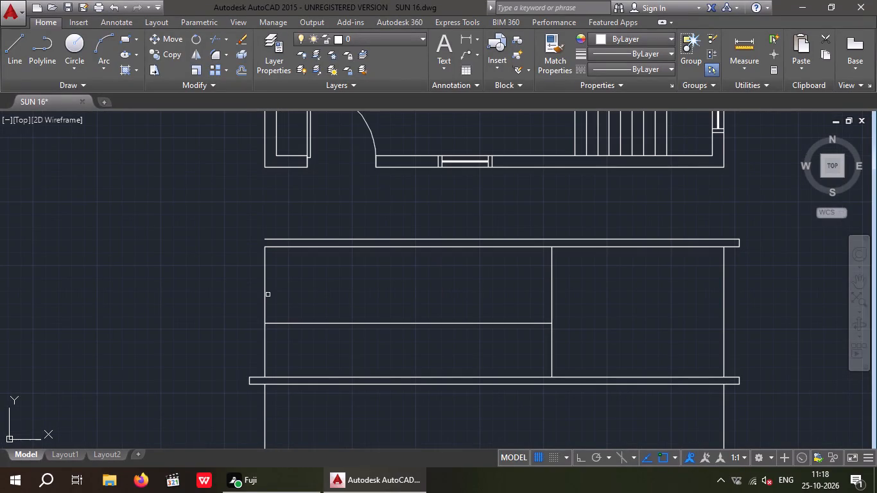
drag(265, 295, 282, 297)
click(318, 290)
key(Escape)
key(Escape)
Extend the upper floor's left outer wall line up to the top line of the roof slab.
key(e)
key(x)
key(space)
key(space)
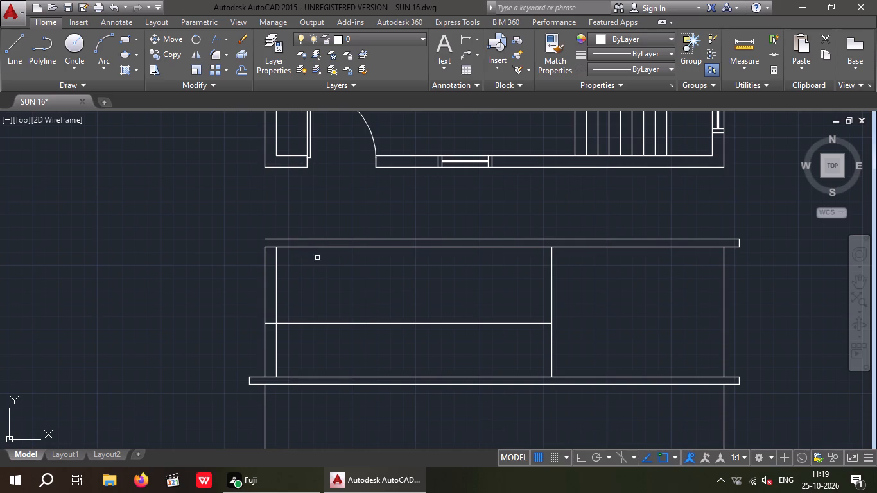
click(265, 261)
key(Escape)
key(Escape)
Trim the upper floor's horizontal line where it crosses the left wall thickness between the two vertical wall lines.
text(TR)
key(space)
key(space)
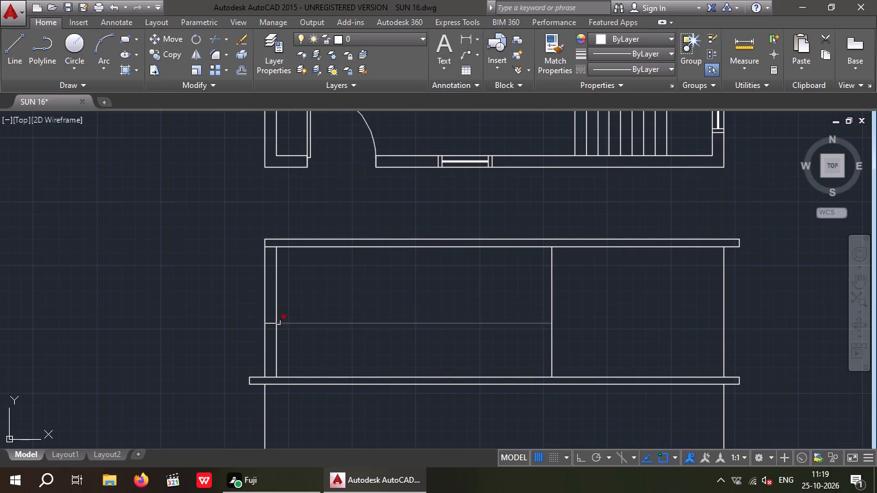
scroll(273, 324, up, 3)
drag(269, 343, 258, 336)
click(251, 312)
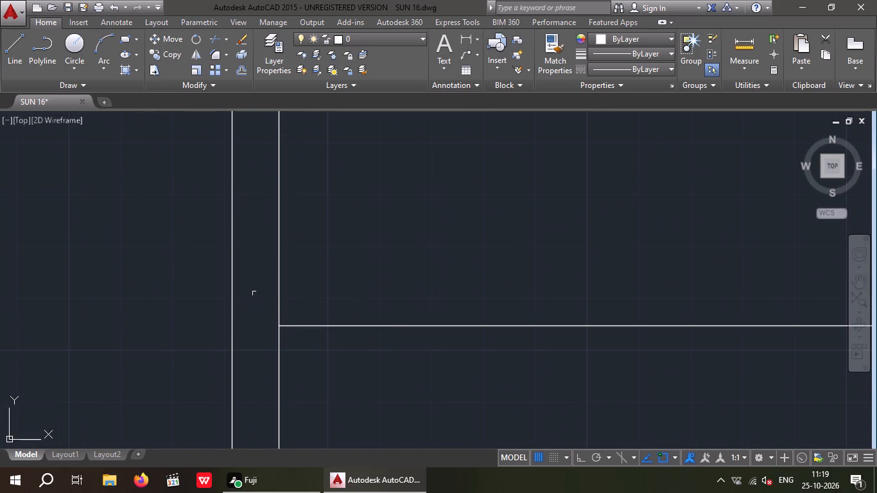
scroll(254, 290, down, 3)
scroll(345, 267, down, 1)
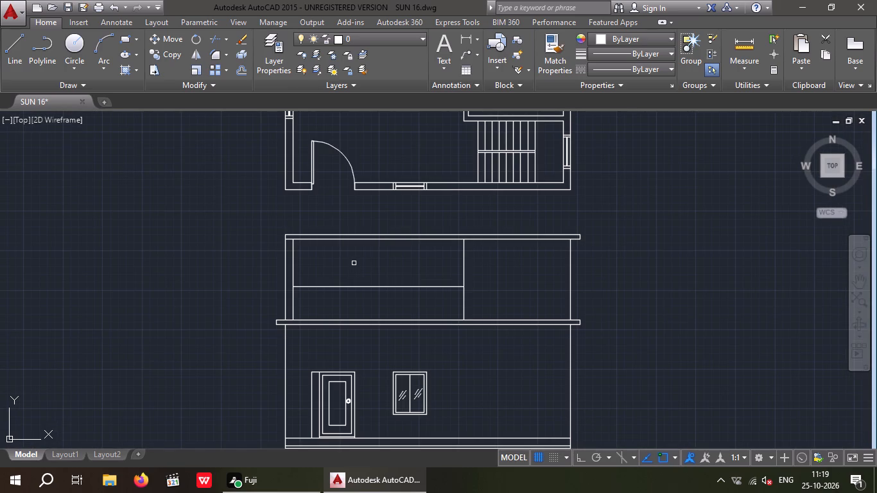
key(Escape)
key(Escape)
key(Escape)
Offset the upper floor's left outer wall line 1' outward, away from the building.
key(o)
key(Return)
key(1)
key(apostrophe)
key(Return)
click(284, 272)
click(272, 276)
key(Escape)
key(Escape)
Extend the roof slab's top and bottom lines to the vertical line outside the left wall.
text(EX)
key(space)
key(space)
drag(329, 255, 321, 248)
click(313, 233)
key(Escape)
key(Escape)
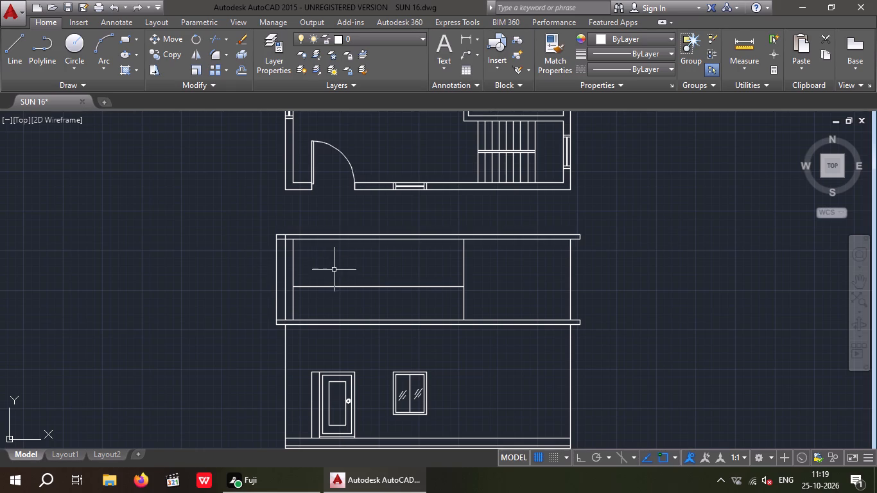
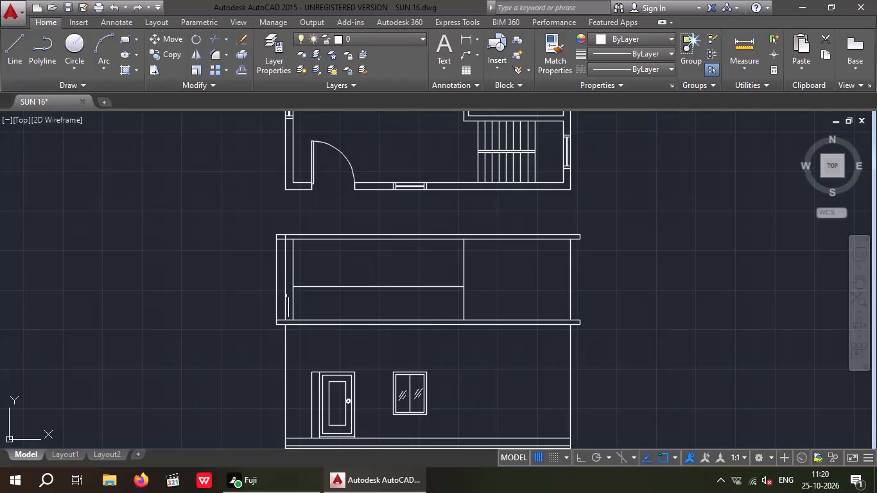
Trim the outermost vertical line between the roof and floor slabs, and the left outer wall line inside the roof slab.
text(TR)
key(space)
key(space)
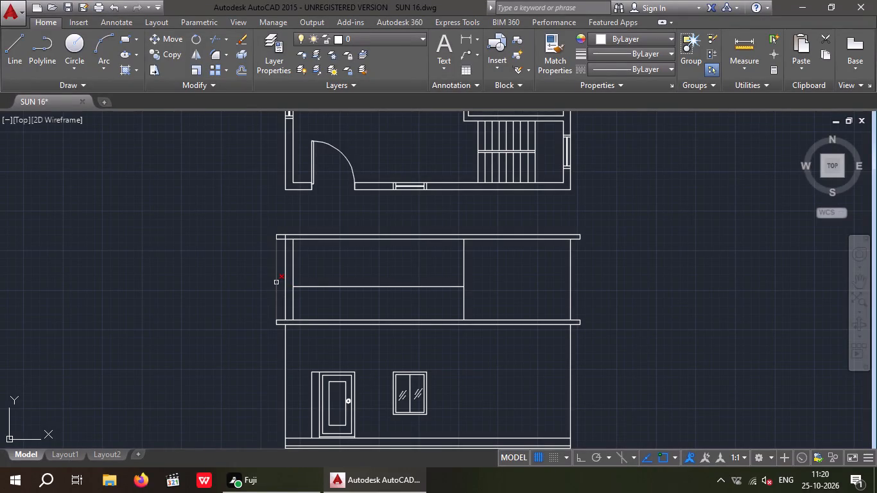
click(276, 282)
scroll(283, 236, up, 4)
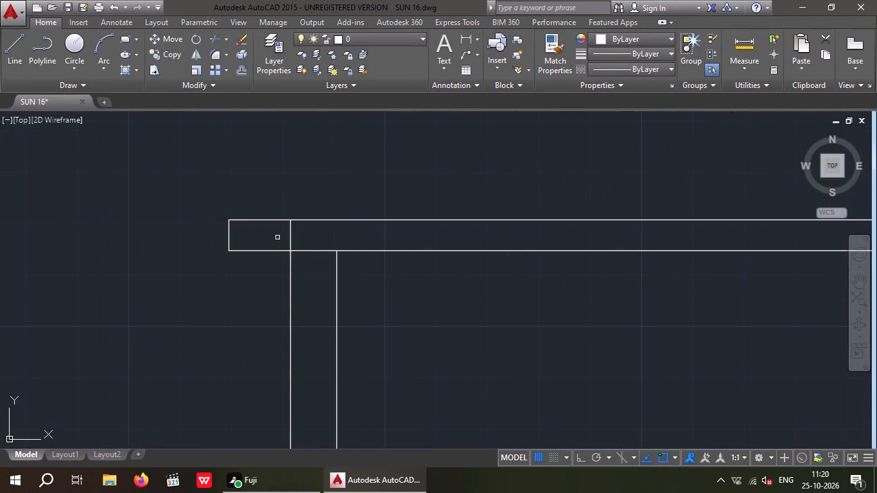
scroll(294, 234, up, 1)
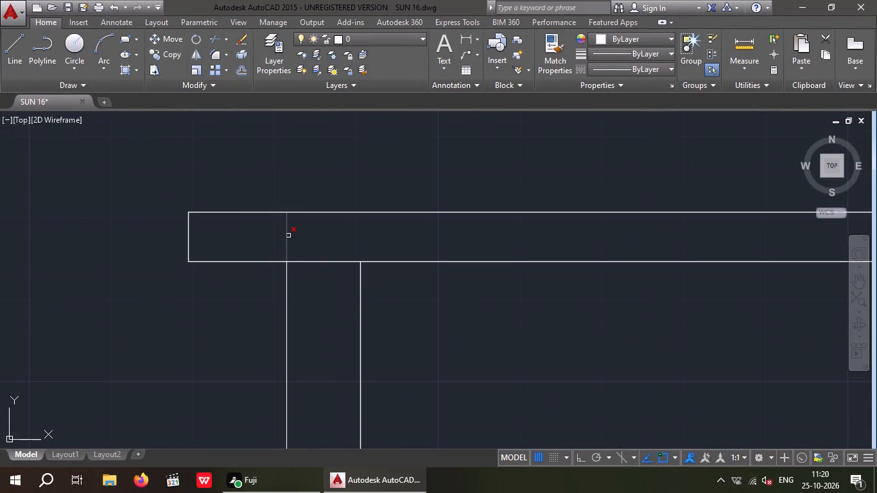
click(288, 236)
scroll(286, 232, down, 6)
middle_drag(268, 307, 272, 310)
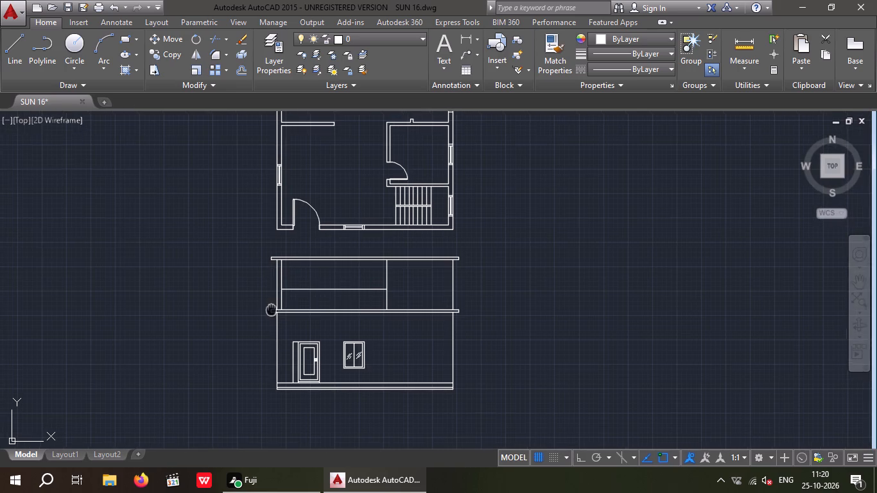
middle_drag(272, 310, 272, 329)
key(Escape)
key(Escape)
Offset the top line of the floor slab 2" upward into the upper floor.
middle_drag(345, 320, 364, 266)
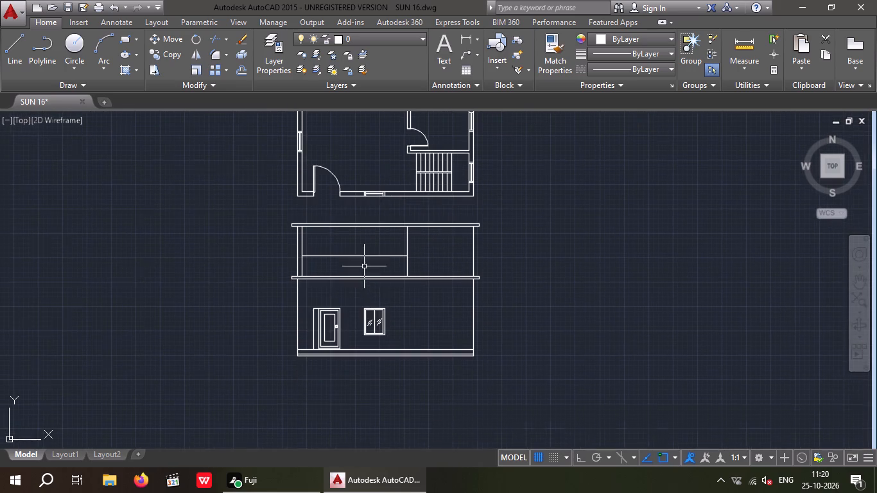
scroll(351, 266, up, 2)
middle_drag(374, 268, 357, 302)
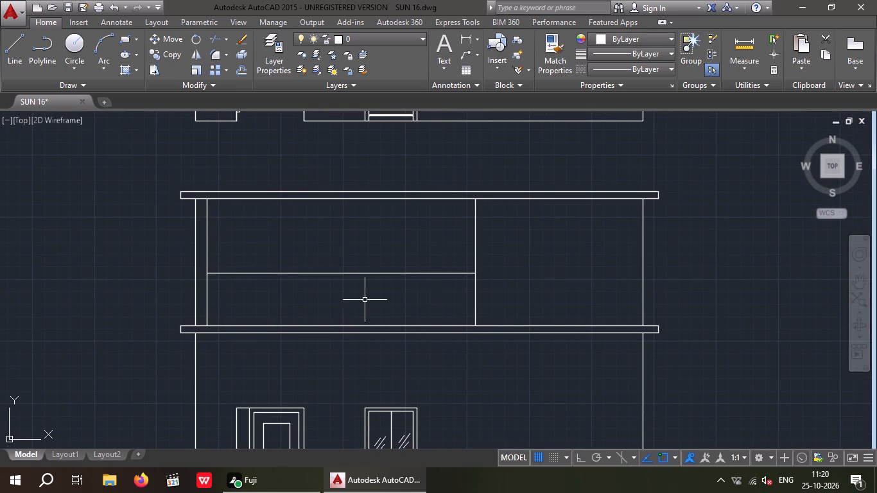
key(o)
key(Return)
key(2)
key(shift+quotedbl)
key(Return)
scroll(317, 321, up, 2)
drag(343, 336, 342, 324)
click(336, 297)
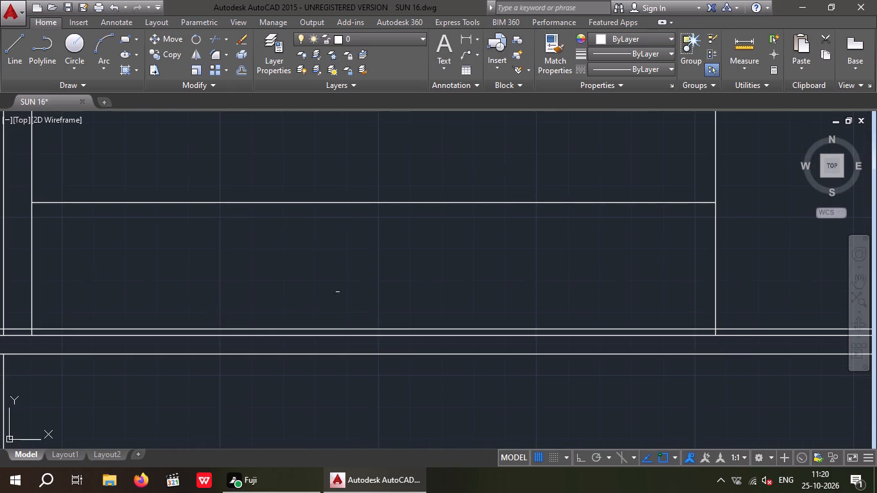
scroll(342, 272, down, 2)
key(Escape)
key(Escape)
key(Escape)
key(Escape)
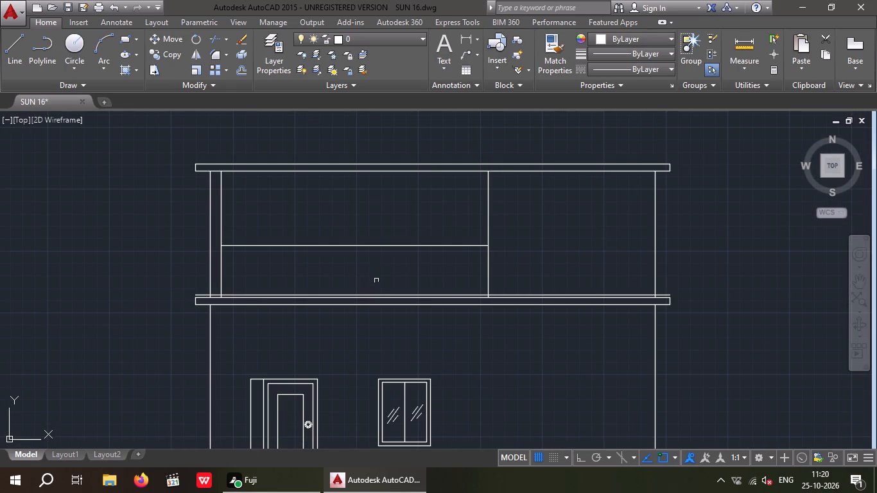
Trim the line just above the floor slab so it spans only from the inner left wall line to the interior vertical line.
key(t)
key(r)
key(space)
key(space)
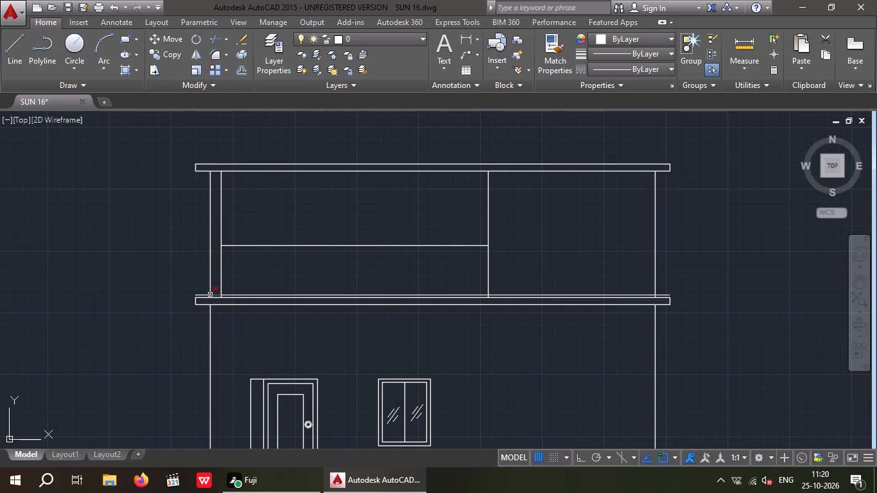
scroll(204, 295, up, 3)
click(204, 299)
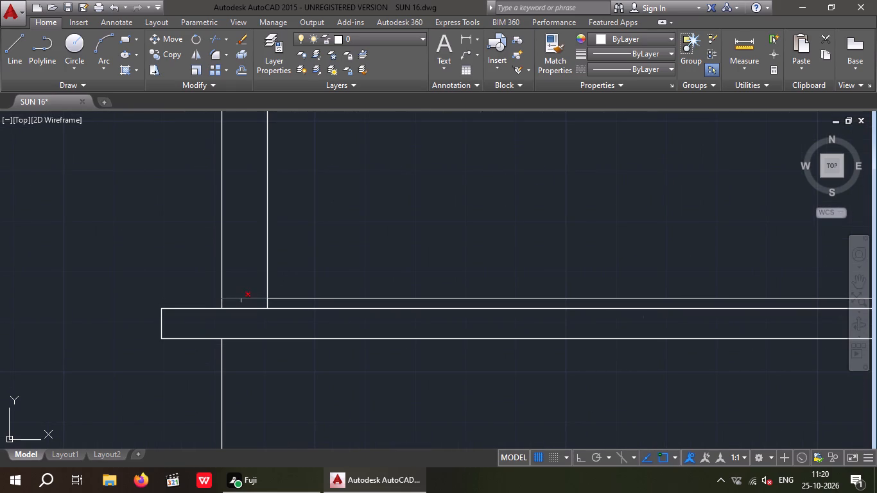
click(244, 299)
scroll(254, 273, down, 2)
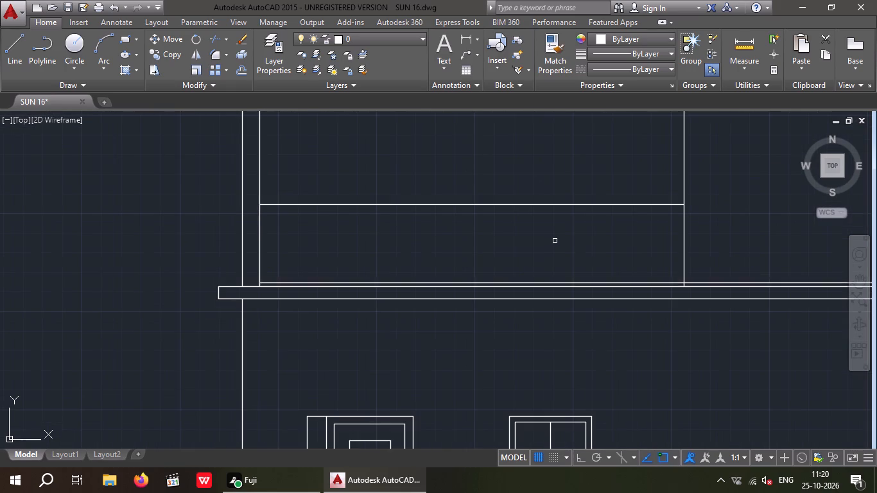
middle_drag(550, 239, 318, 282)
scroll(458, 327, up, 3)
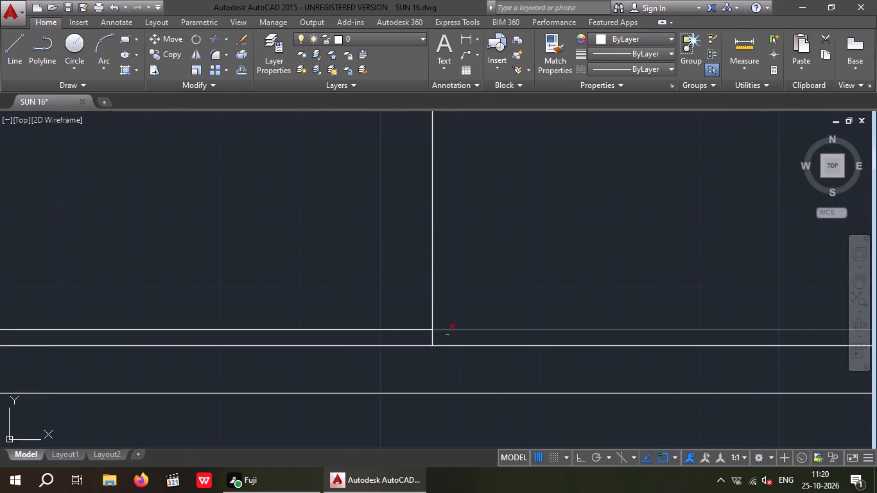
click(455, 331)
scroll(465, 311, down, 2)
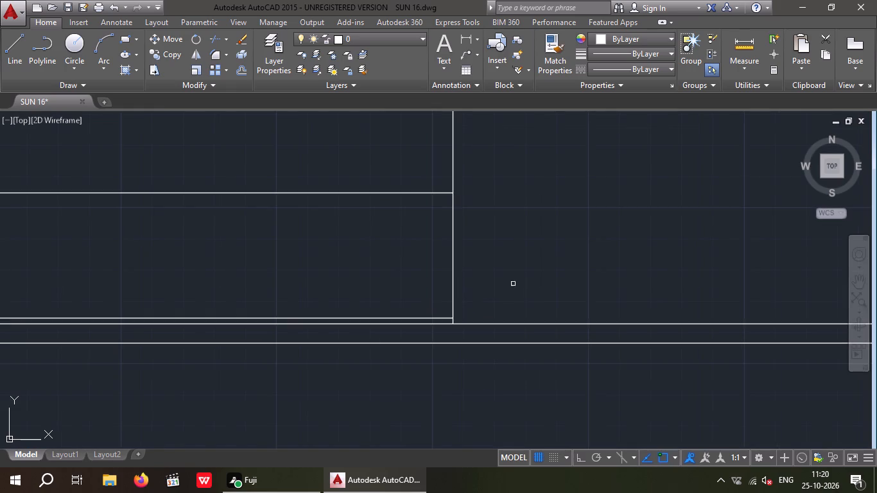
middle_drag(513, 283, 557, 304)
scroll(558, 288, down, 2)
key(Escape)
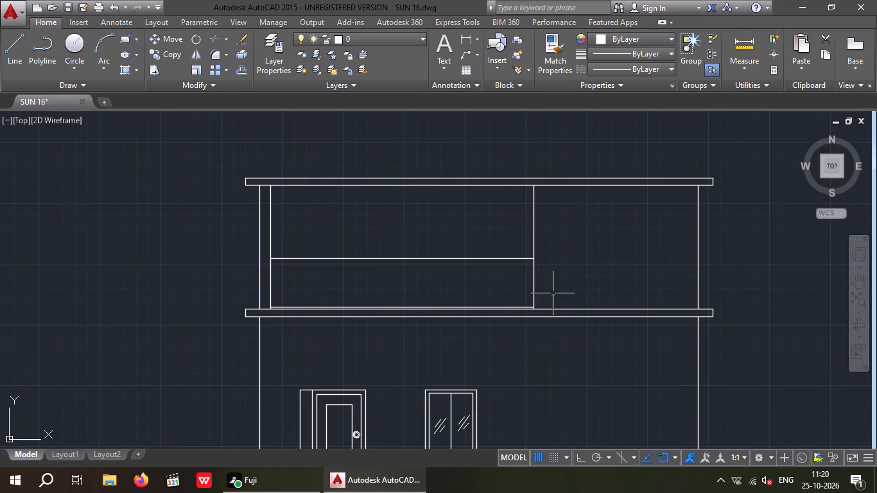
key(Escape)
key(Escape)
Offset the line just above the floor slab 4" upward and the upper floor's mid-height horizontal line 4" downward.
key(o)
key(Return)
key(4)
key(shift+quotedbl)
key(Return)
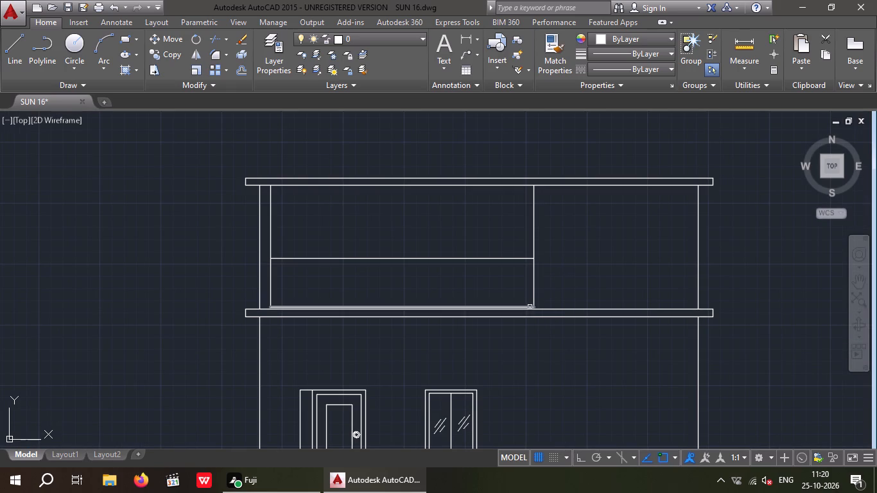
scroll(369, 300, up, 2)
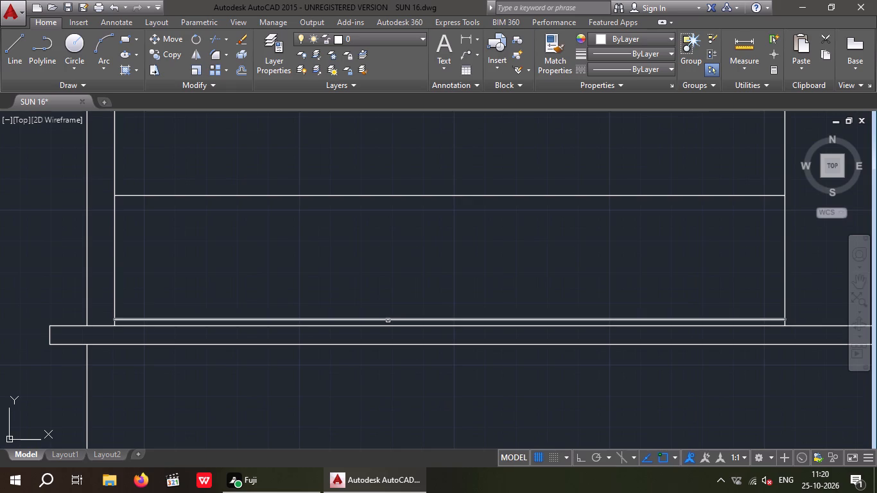
drag(391, 319, 397, 302)
click(398, 279)
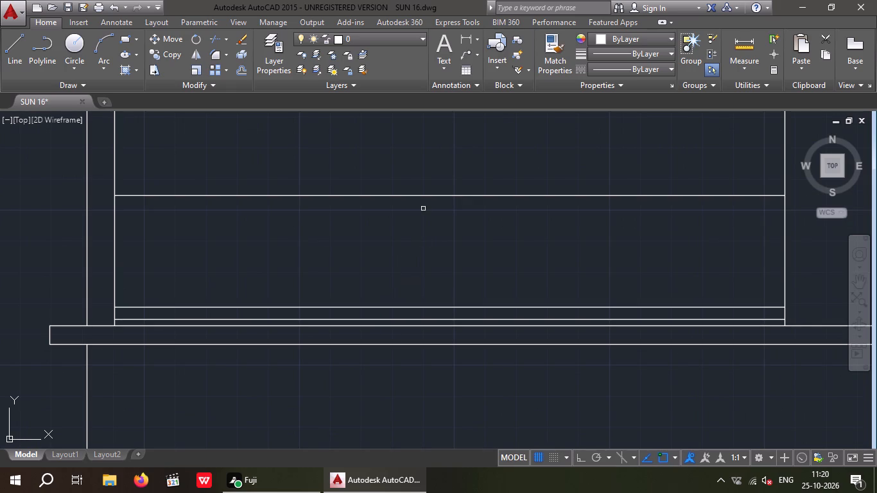
drag(428, 196, 428, 202)
click(430, 213)
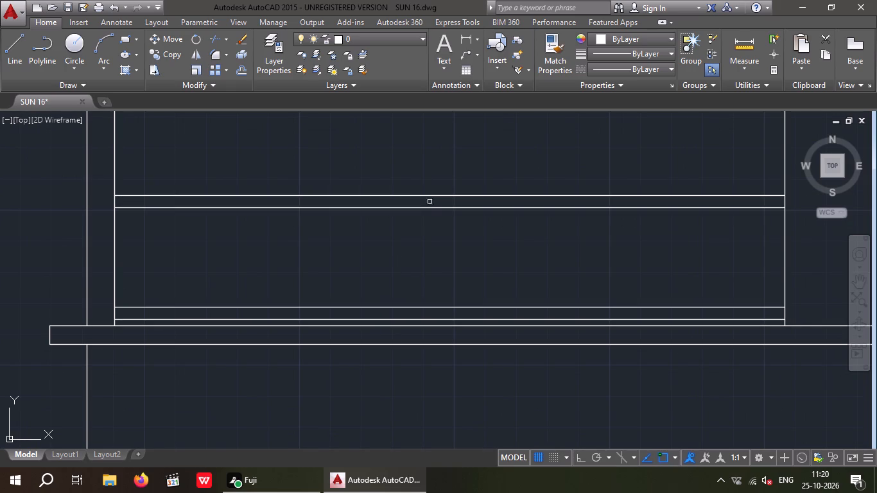
scroll(429, 202, down, 2)
middle_drag(454, 222, 383, 243)
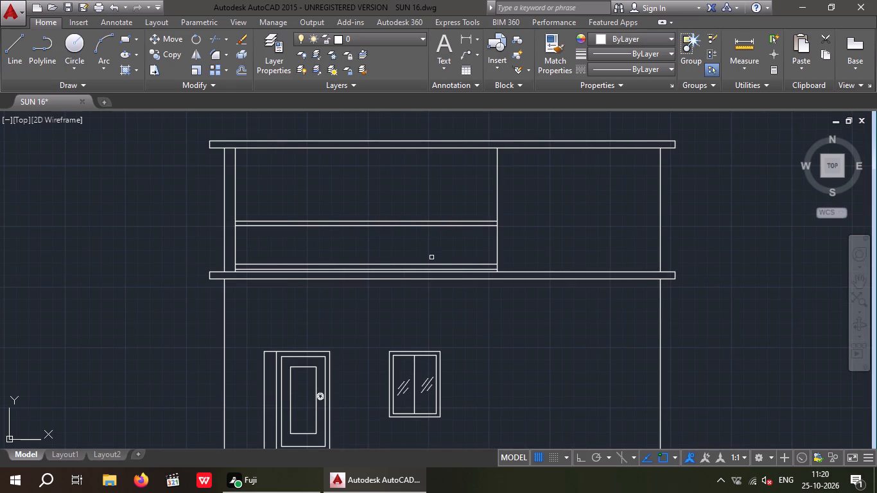
key(Escape)
key(Escape)
key(Escape)
key(Escape)
key(Escape)
key(Escape)
With Ortho on, draw a vertical line from the midpoint of the railing's top line down to the floor slab's top line.
click(17, 48)
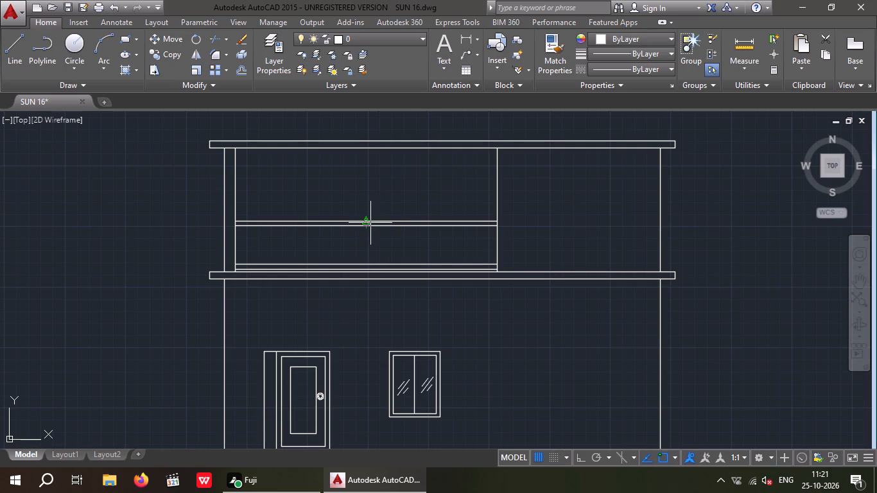
scroll(367, 223, up, 3)
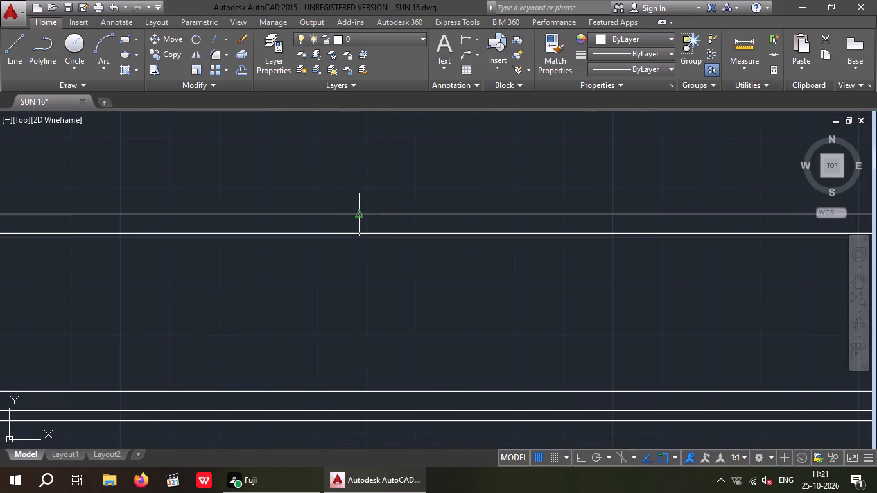
click(360, 213)
scroll(367, 236, down, 2)
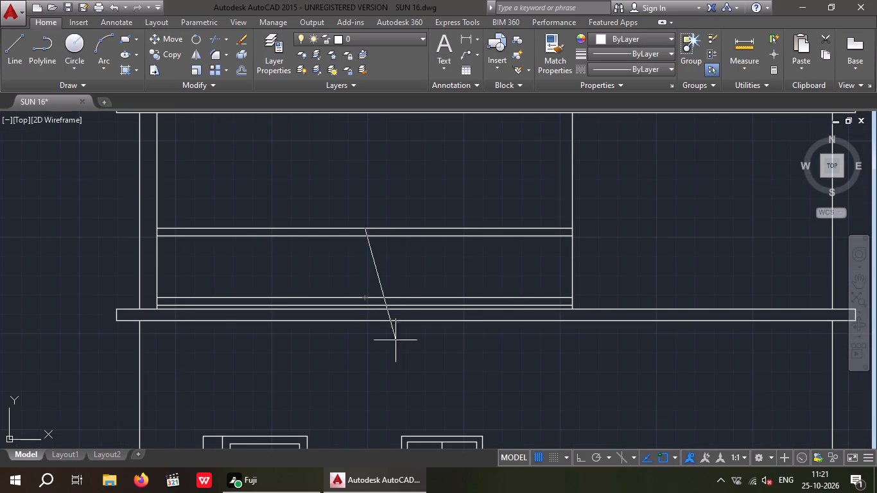
click(583, 459)
scroll(360, 292, up, 2)
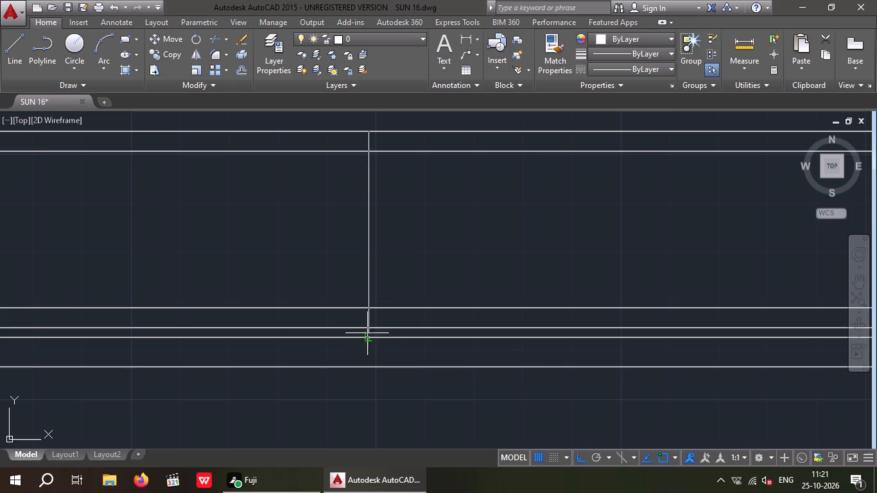
click(367, 336)
key(Escape)
key(Escape)
scroll(396, 231, down, 3)
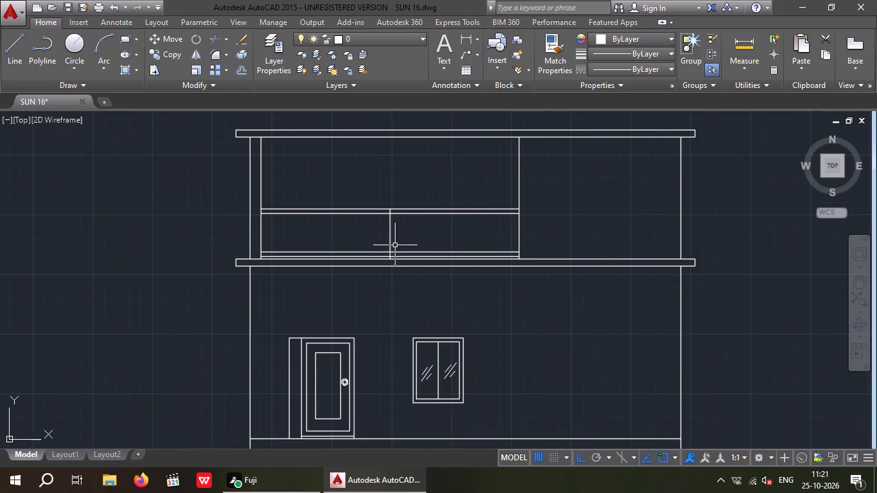
key(Escape)
key(Escape)
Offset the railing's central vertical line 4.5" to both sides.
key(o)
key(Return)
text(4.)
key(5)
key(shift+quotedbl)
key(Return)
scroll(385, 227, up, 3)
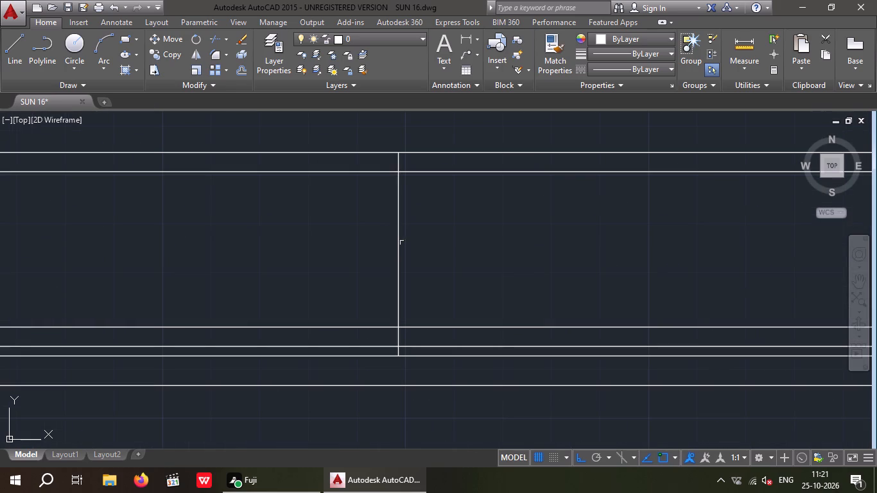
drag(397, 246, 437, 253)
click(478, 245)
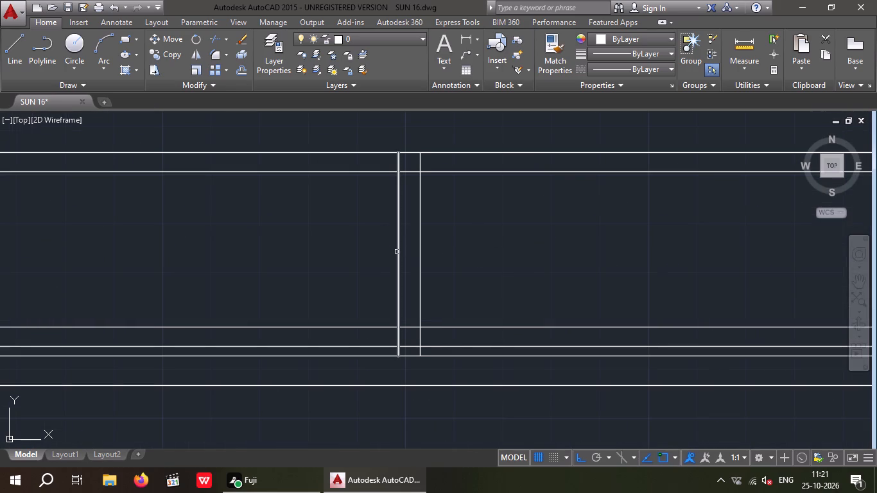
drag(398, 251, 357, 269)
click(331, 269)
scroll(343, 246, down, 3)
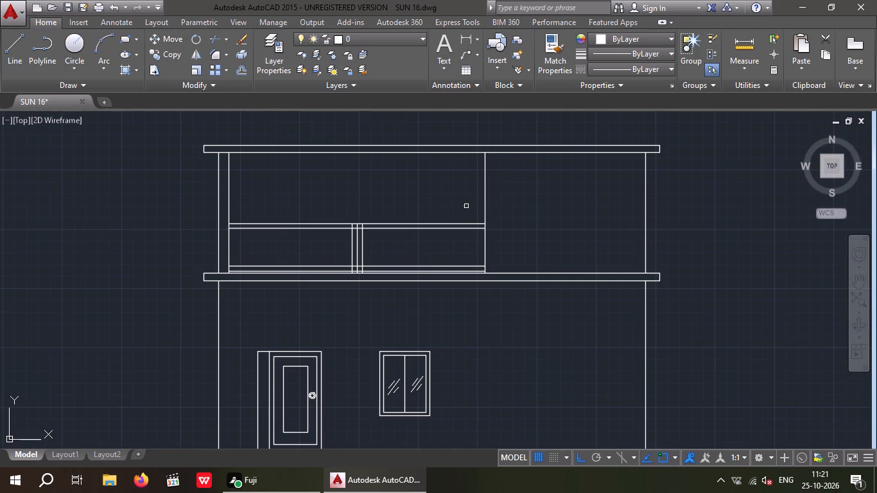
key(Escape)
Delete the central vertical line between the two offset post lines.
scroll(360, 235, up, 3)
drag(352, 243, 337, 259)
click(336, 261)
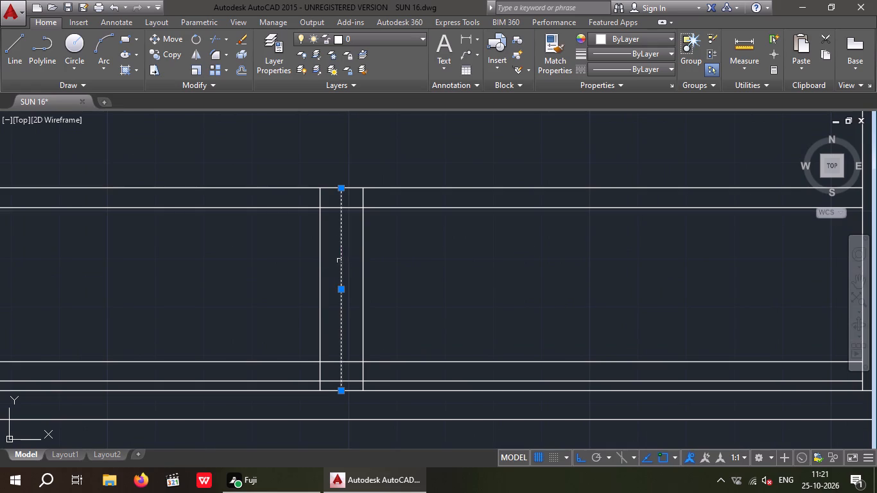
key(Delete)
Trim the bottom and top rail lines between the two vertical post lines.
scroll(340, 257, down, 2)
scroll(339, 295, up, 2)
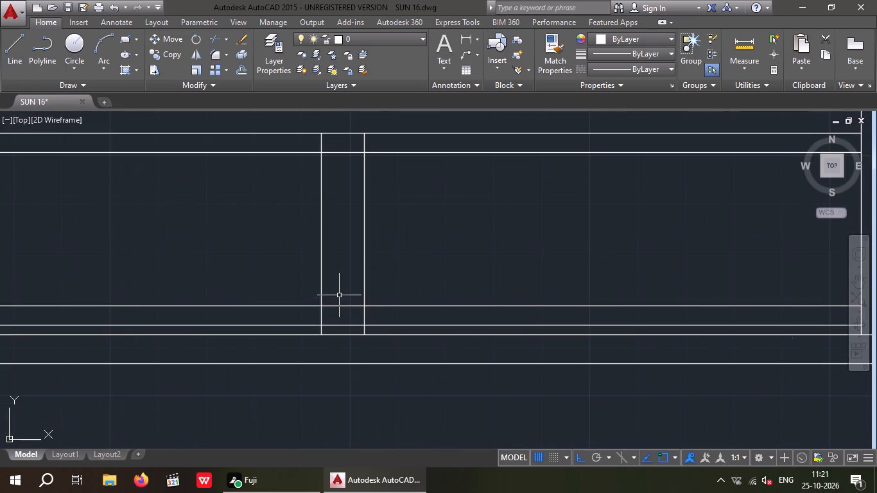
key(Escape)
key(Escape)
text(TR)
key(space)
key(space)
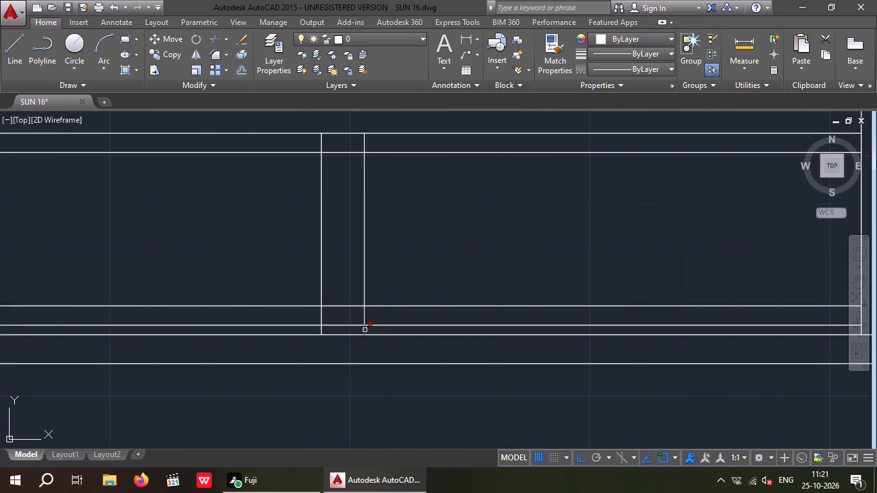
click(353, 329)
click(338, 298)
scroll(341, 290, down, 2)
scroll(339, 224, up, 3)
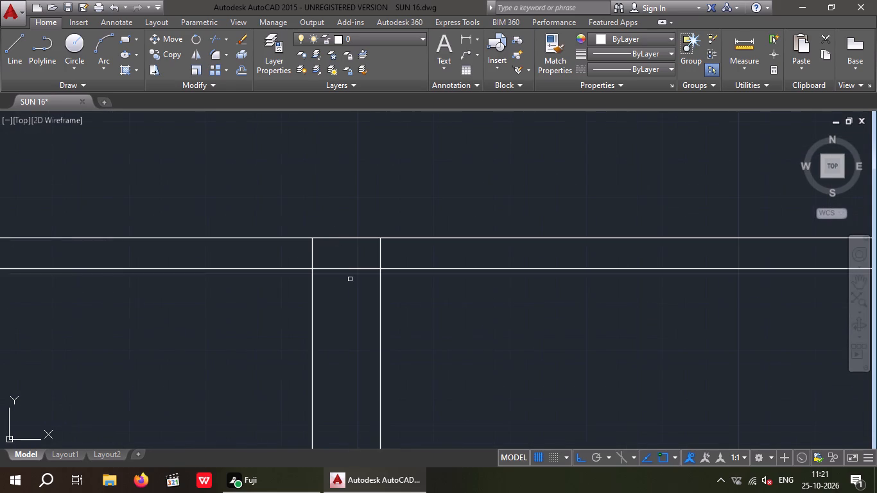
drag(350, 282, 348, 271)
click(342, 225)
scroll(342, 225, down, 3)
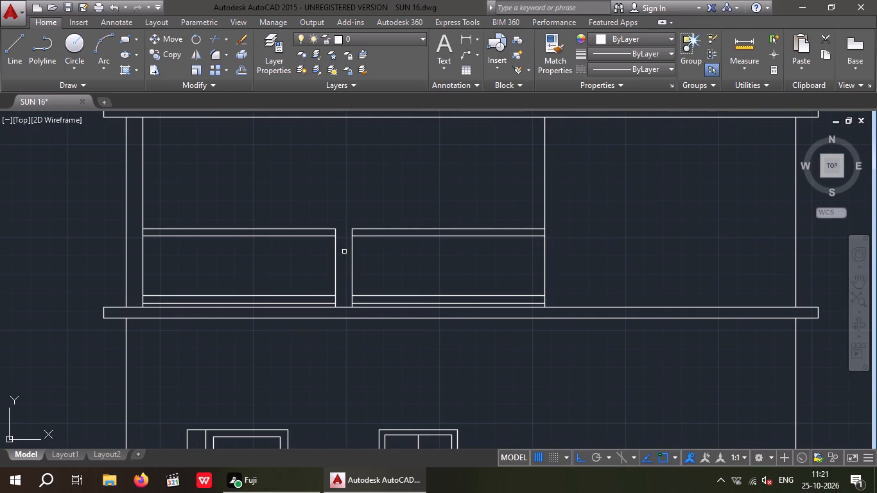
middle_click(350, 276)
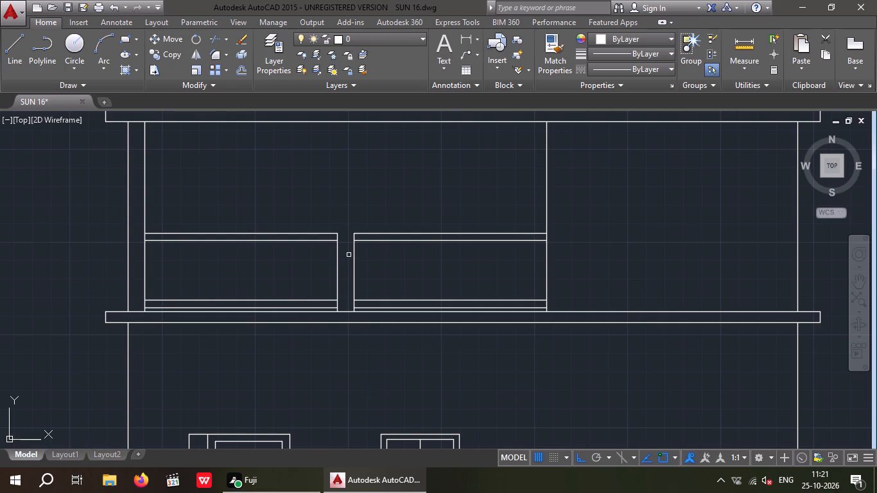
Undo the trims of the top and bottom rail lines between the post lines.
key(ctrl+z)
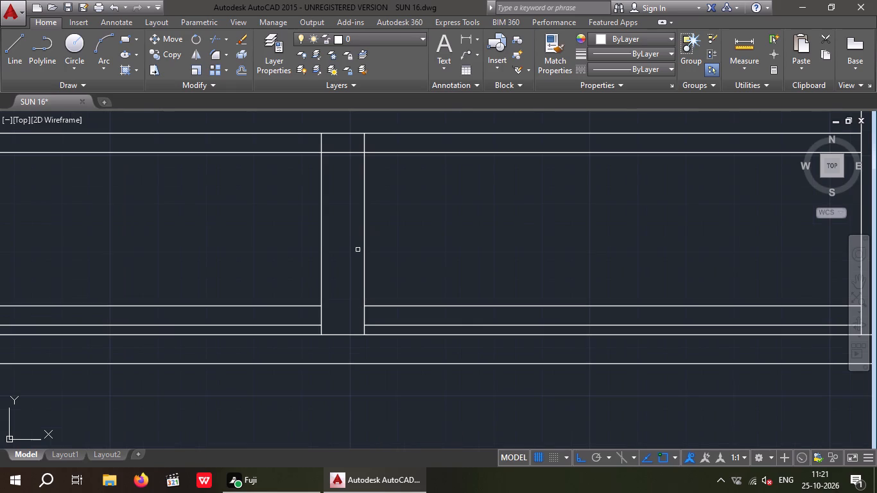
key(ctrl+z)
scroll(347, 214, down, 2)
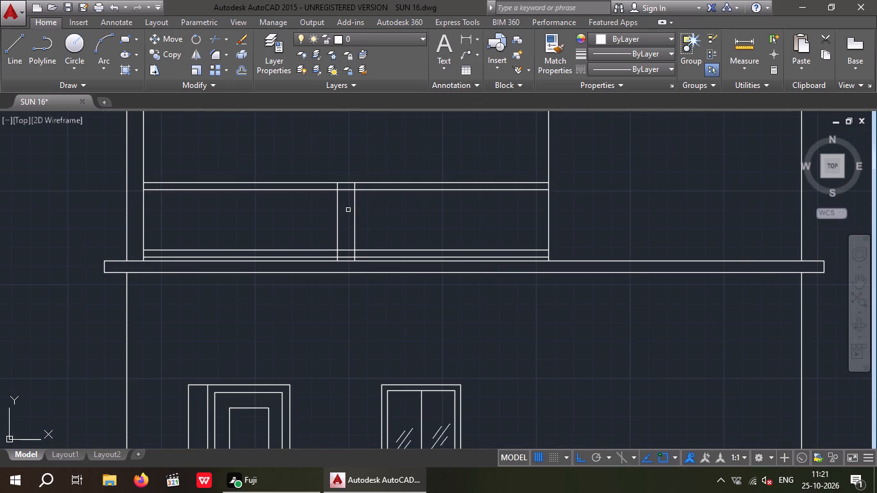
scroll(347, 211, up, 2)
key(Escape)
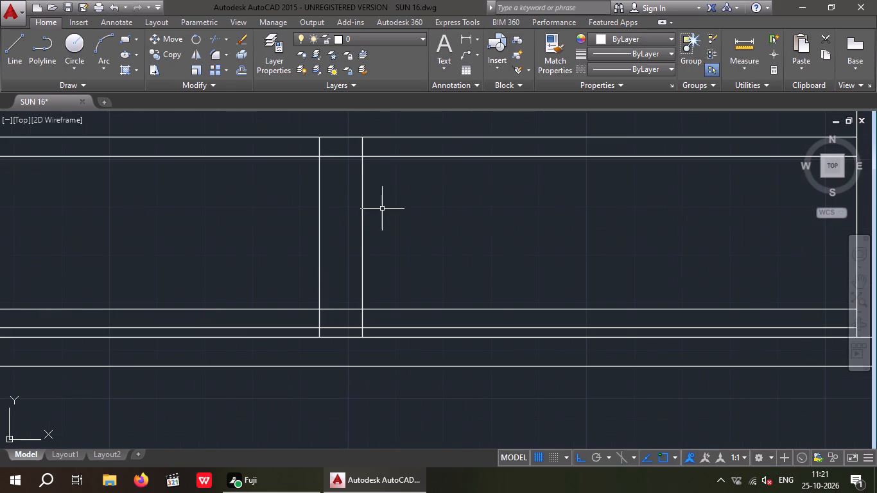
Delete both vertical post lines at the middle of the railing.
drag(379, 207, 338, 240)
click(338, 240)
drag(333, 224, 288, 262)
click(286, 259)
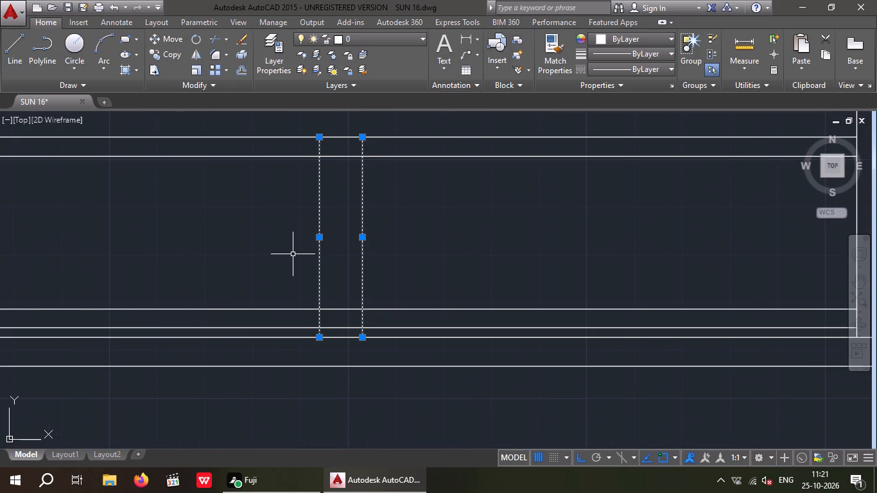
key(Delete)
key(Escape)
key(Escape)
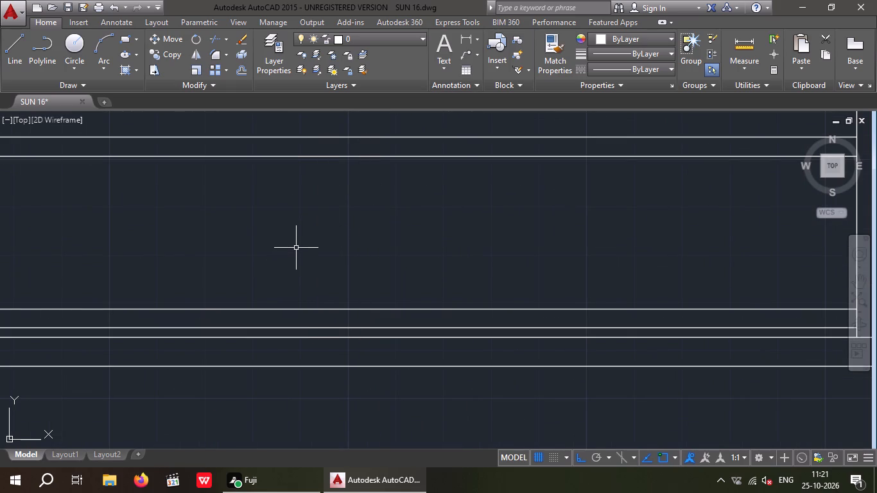
Draw a vertical line from the midpoint of the railing's top line down to the floor slab's top line.
key(l)
key(space)
click(338, 140)
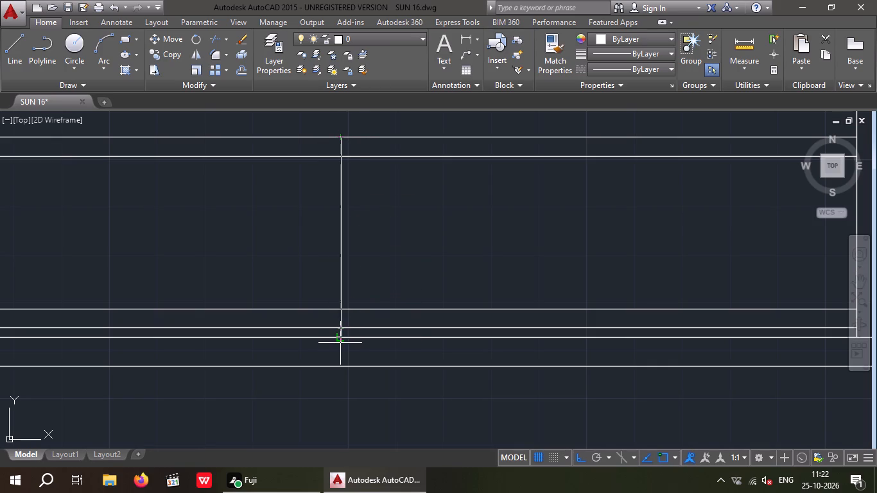
click(343, 339)
key(Escape)
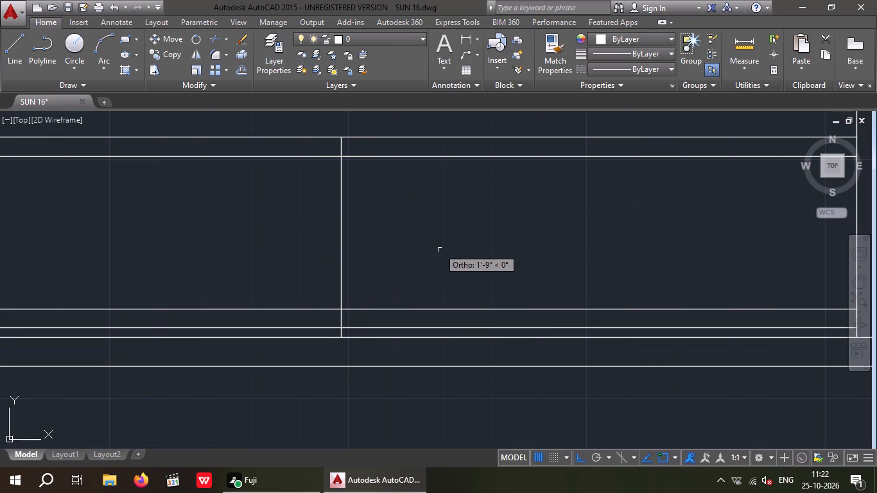
key(Escape)
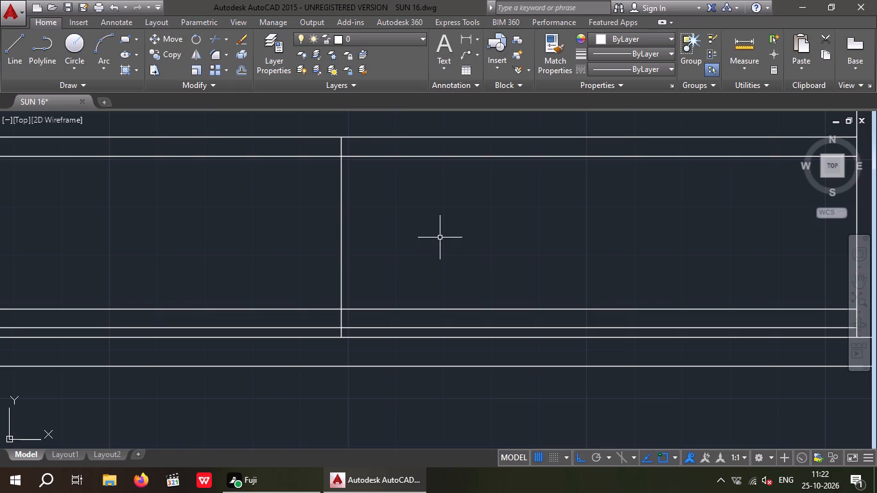
Offset the railing's central vertical line 1.5" to both sides.
key(o)
key(Return)
text(1.5)
key(shift+quotedbl)
key(Return)
drag(342, 239, 353, 241)
drag(428, 243, 421, 245)
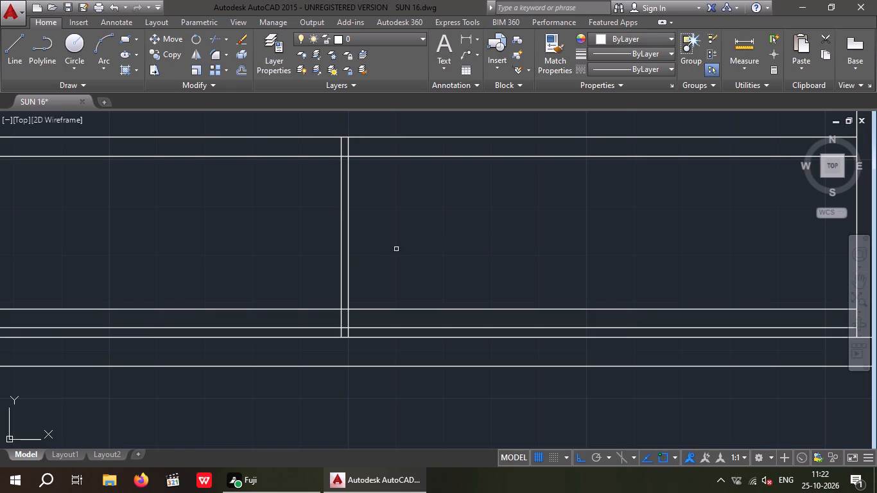
drag(342, 263, 323, 274)
click(315, 278)
scroll(322, 254, down, 2)
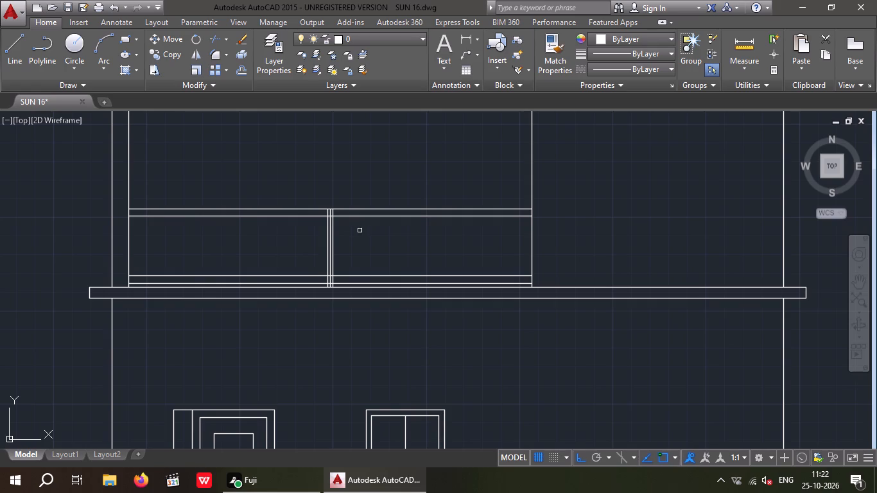
key(Escape)
key(Escape)
Delete the central vertical line, keeping only the two offset lines as the railing's middle post.
scroll(321, 224, up, 3)
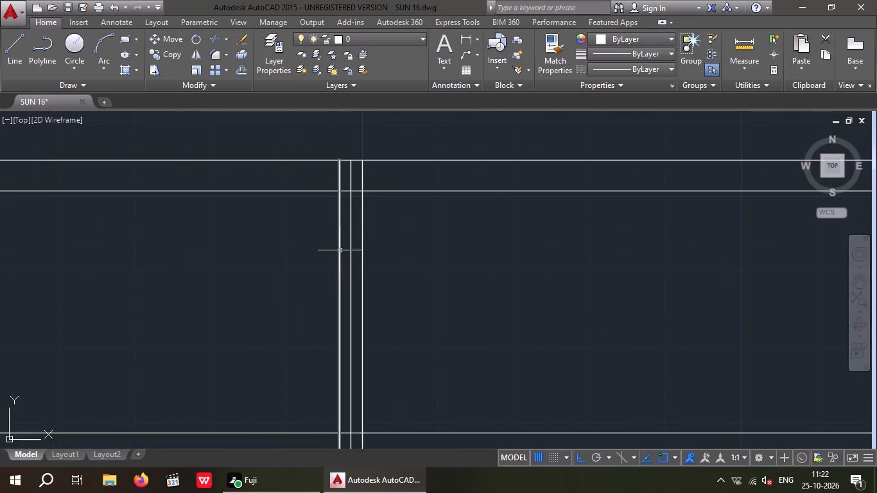
scroll(352, 239, up, 2)
drag(356, 236, 336, 268)
click(334, 269)
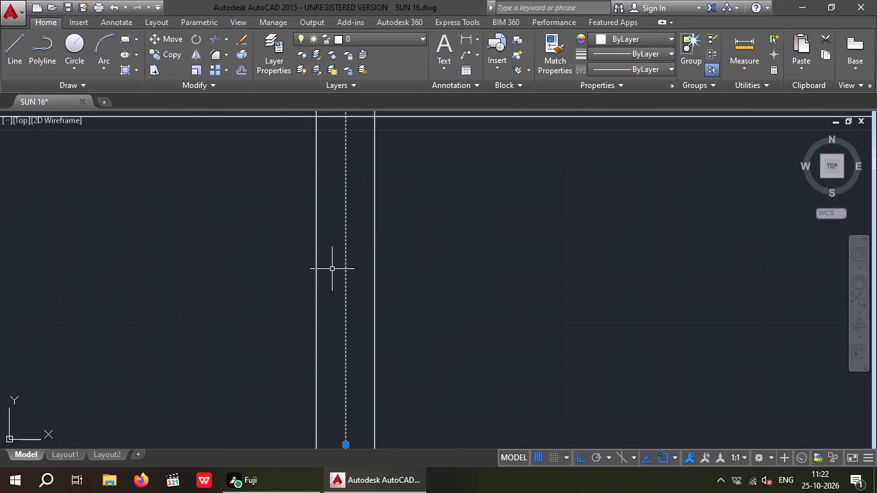
key(Delete)
scroll(347, 273, down, 5)
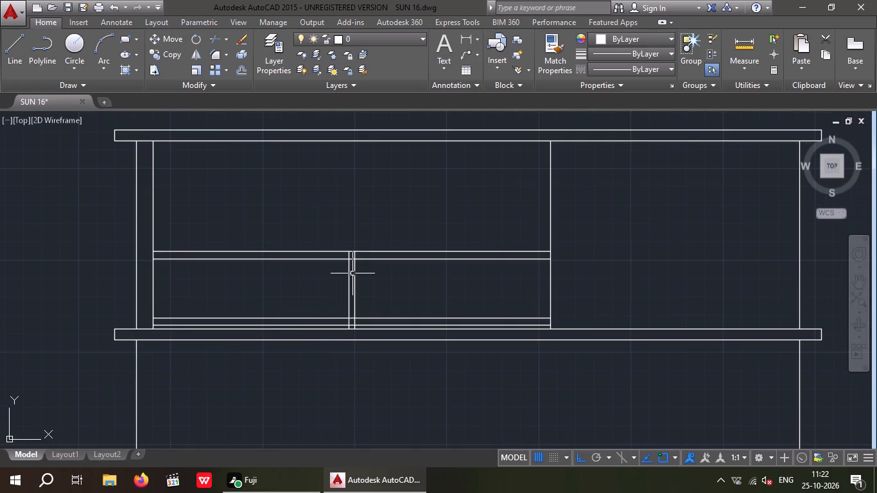
key(Escape)
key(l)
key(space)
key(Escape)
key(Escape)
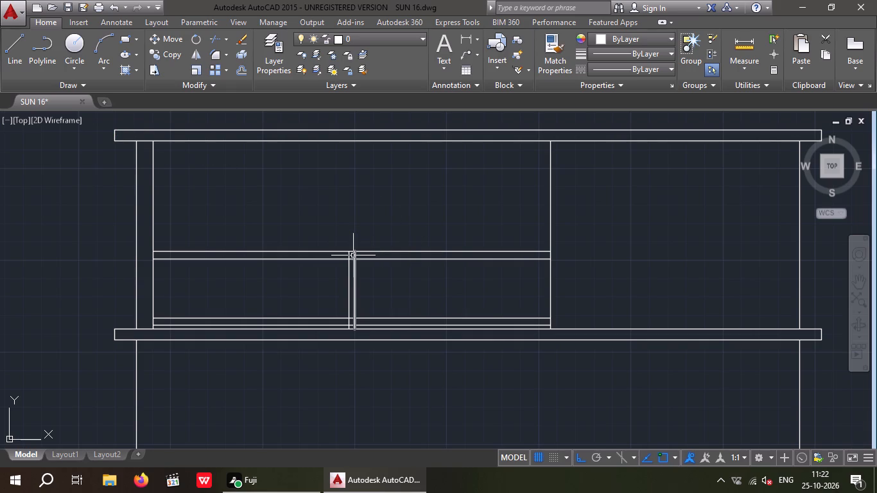
Fillet the middle railing post's two parallel lines at their upper ends to form a semicircular cap.
key(f)
key(space)
scroll(342, 248, up, 3)
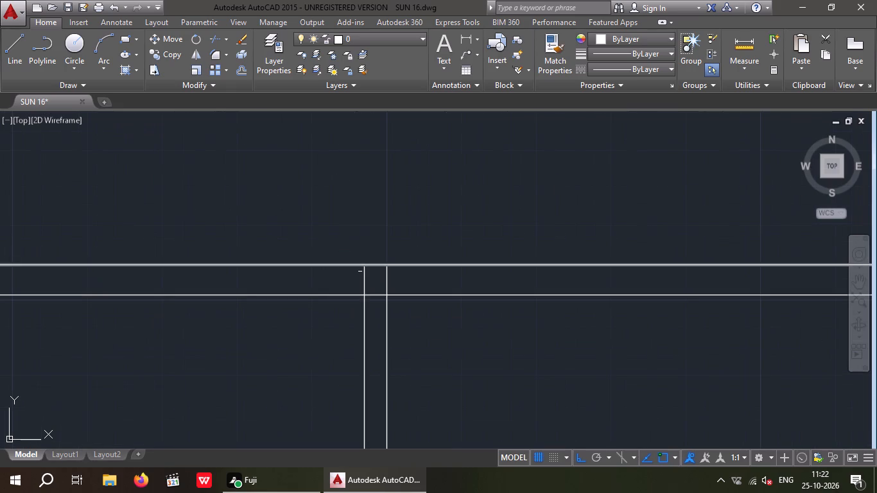
click(365, 276)
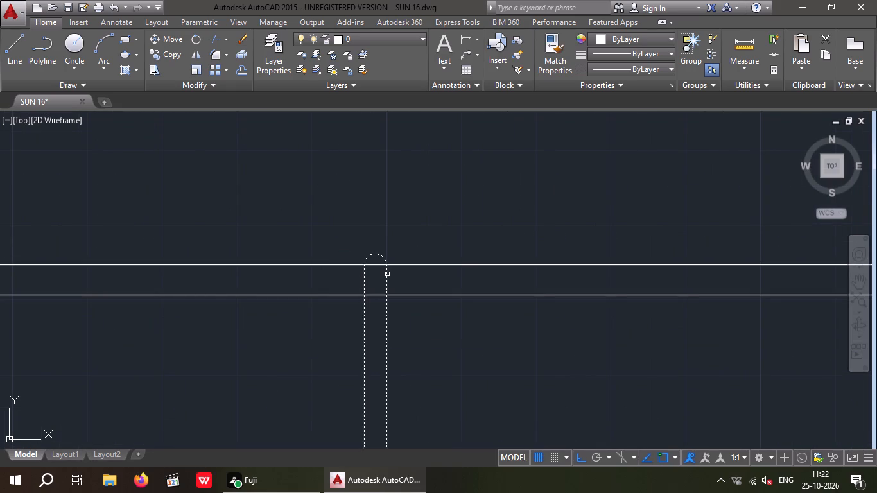
click(387, 274)
scroll(374, 250, down, 4)
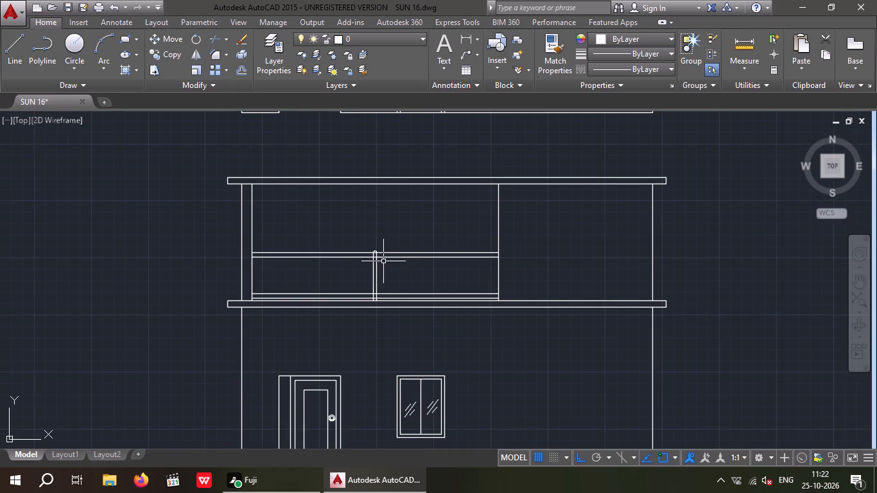
key(Escape)
key(Escape)
Trim the two upper rail lines where they cross between the middle post's vertical lines.
key(t)
key(r)
key(space)
key(space)
scroll(374, 255, up, 4)
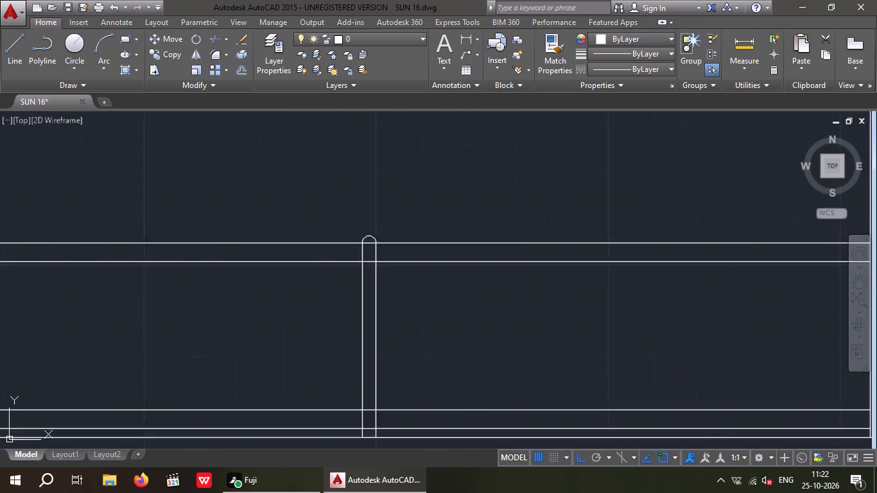
scroll(363, 251, up, 2)
drag(373, 297, 360, 273)
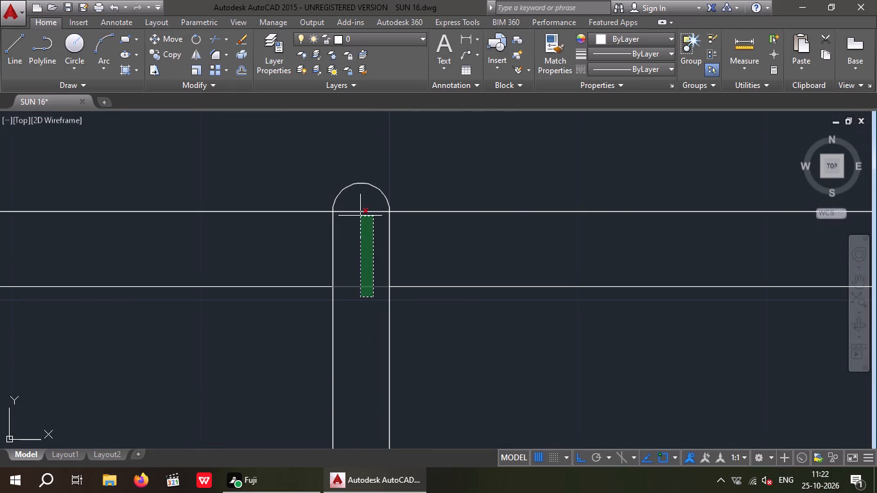
click(360, 211)
scroll(352, 217, down, 3)
scroll(323, 290, down, 2)
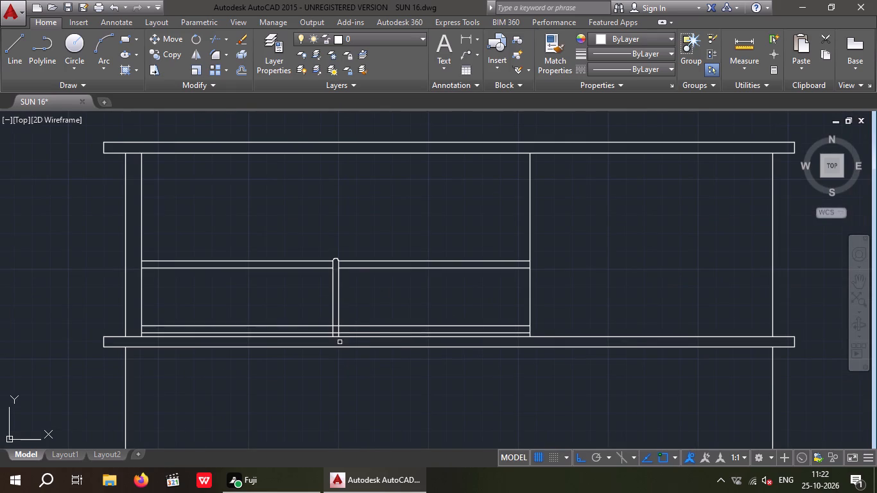
Trim the two lower rail lines where they cross between the middle post's vertical lines.
scroll(336, 334, up, 4)
drag(329, 343, 324, 326)
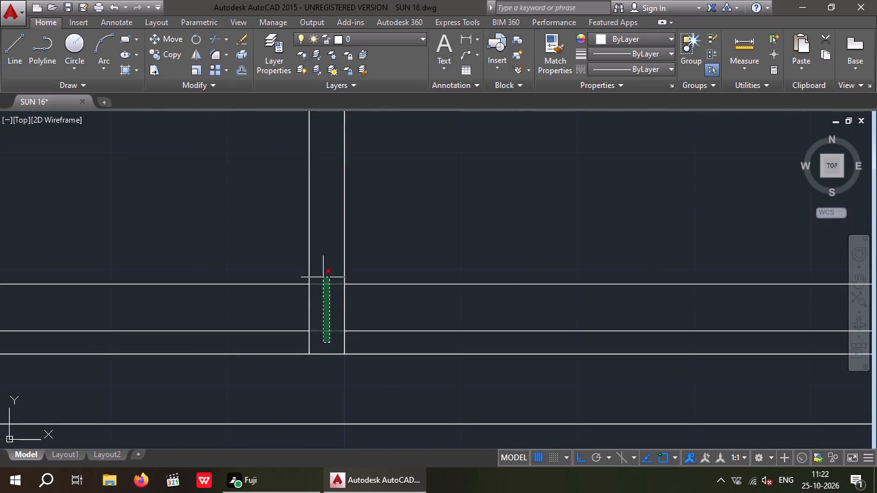
click(323, 277)
scroll(325, 268, down, 6)
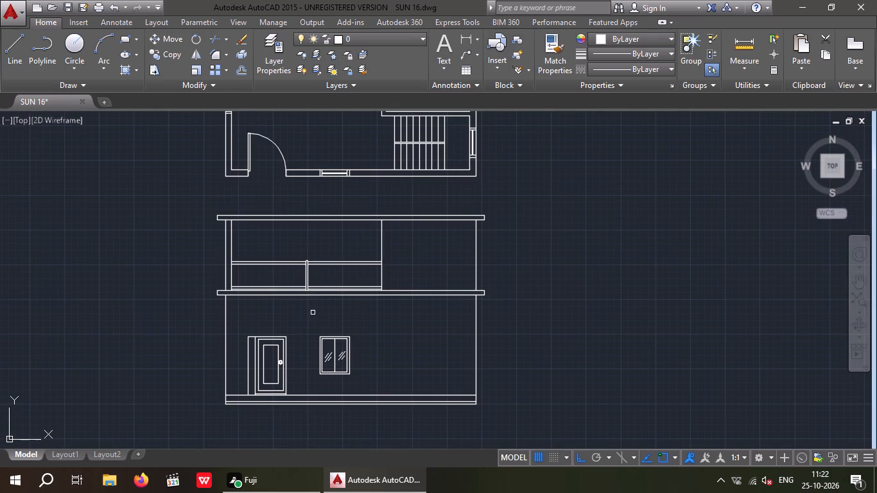
key(Escape)
key(Escape)
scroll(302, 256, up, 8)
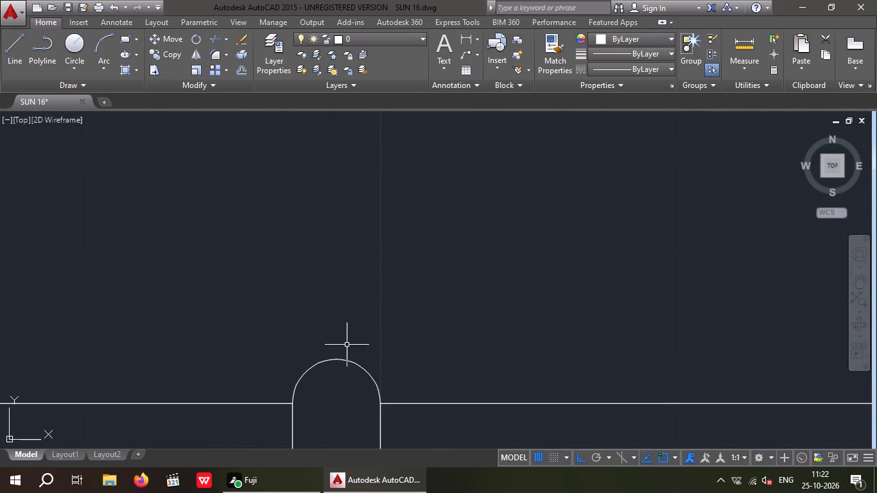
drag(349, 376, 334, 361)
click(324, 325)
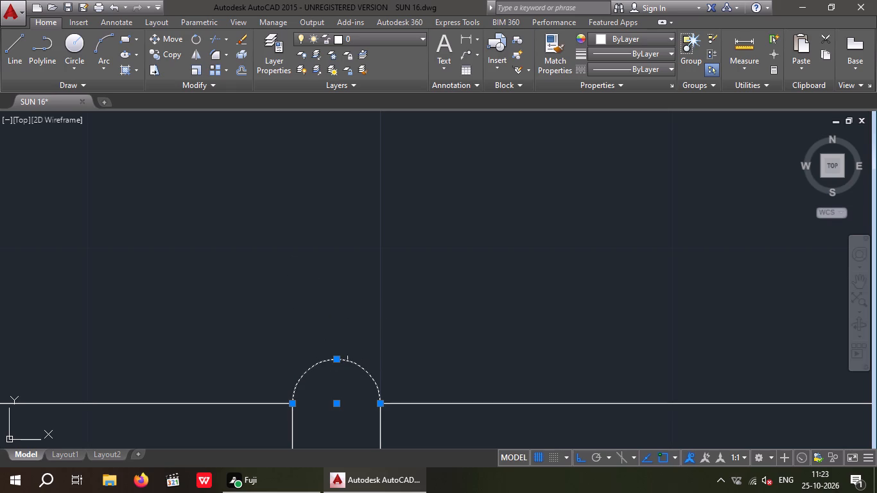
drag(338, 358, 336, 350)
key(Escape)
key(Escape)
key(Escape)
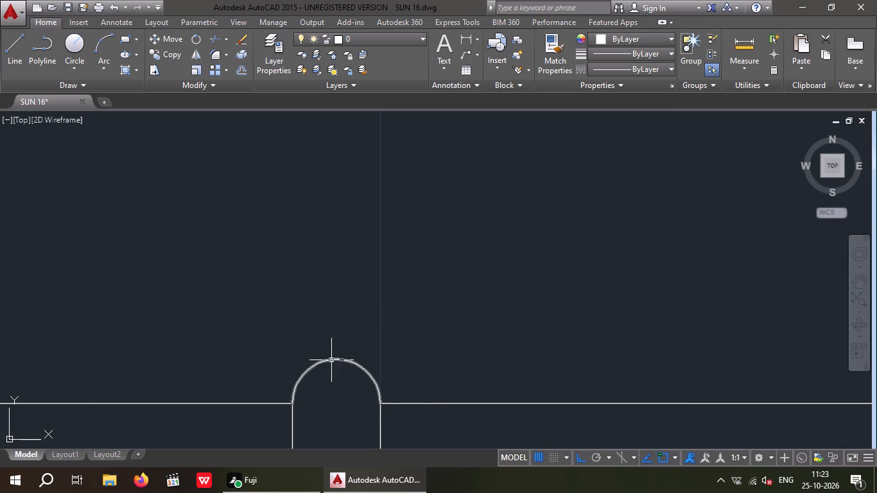
Move the middle post's semicircular cap straight up about 4" above the railing's top line.
click(331, 359)
click(338, 401)
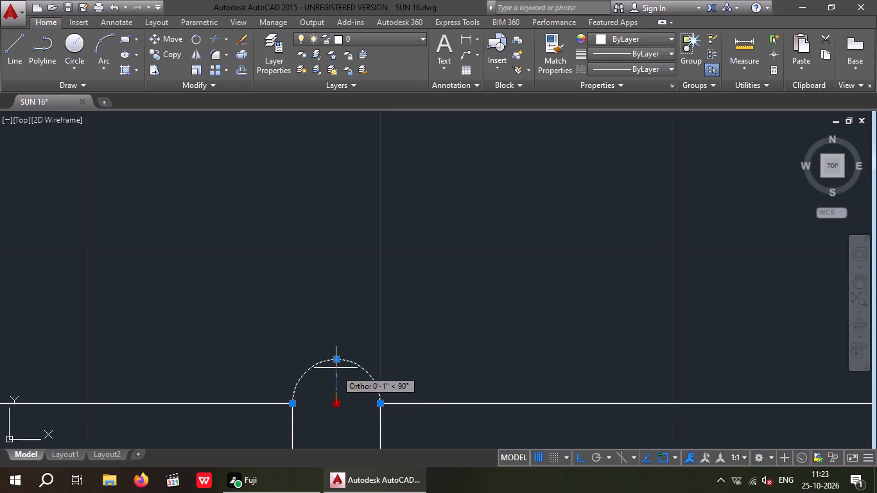
click(326, 295)
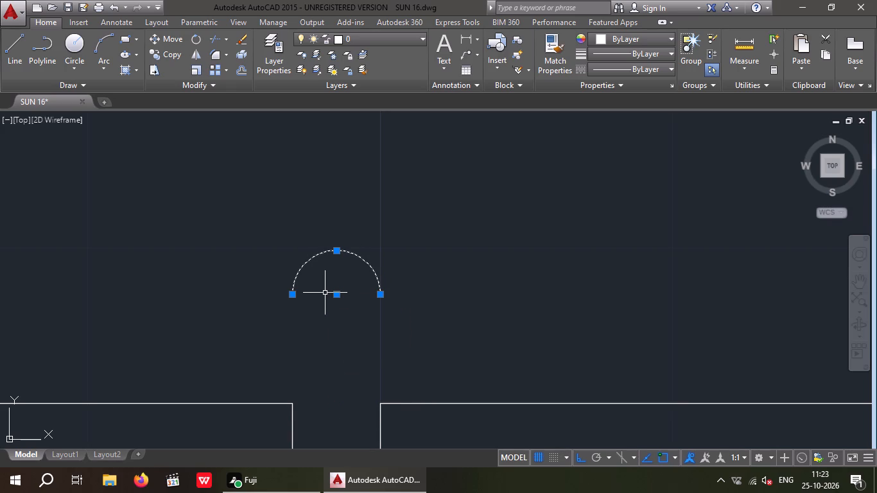
key(Escape)
key(Escape)
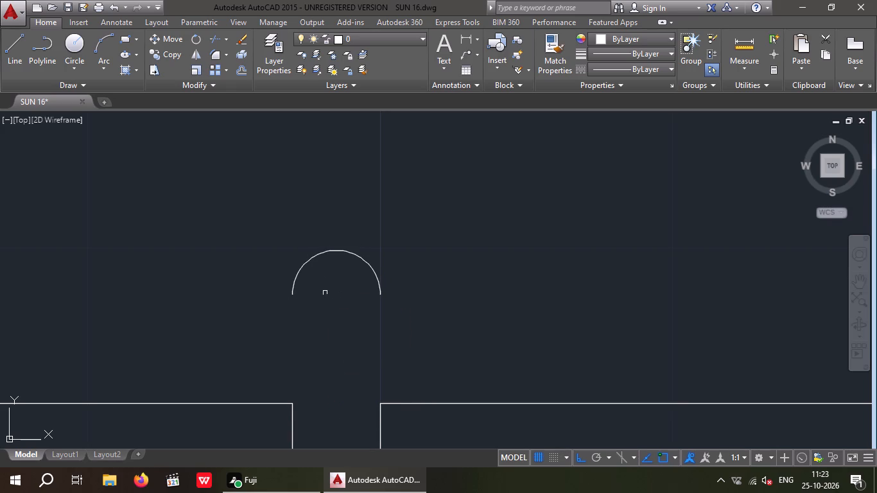
Extend both vertical lines of the middle post up to the ends of the raised semicircular cap.
text(EX)
key(space)
key(space)
click(291, 427)
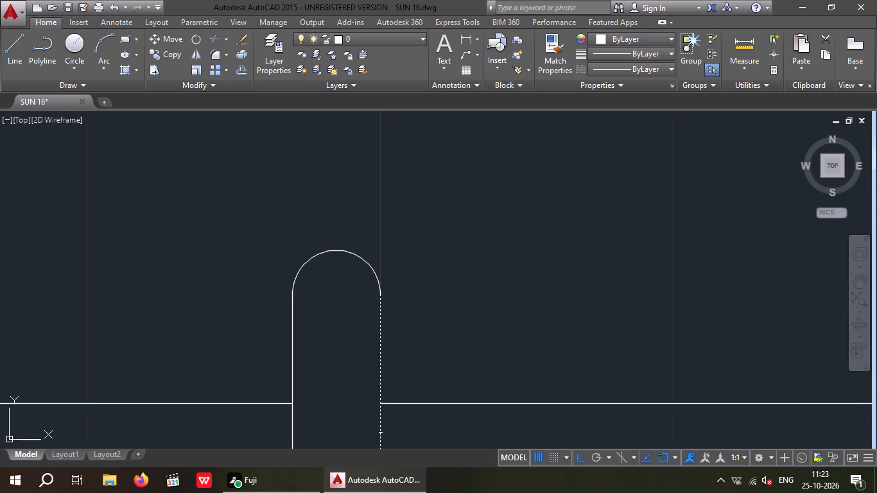
click(380, 431)
scroll(336, 292, down, 1)
key(Escape)
scroll(381, 246, down, 6)
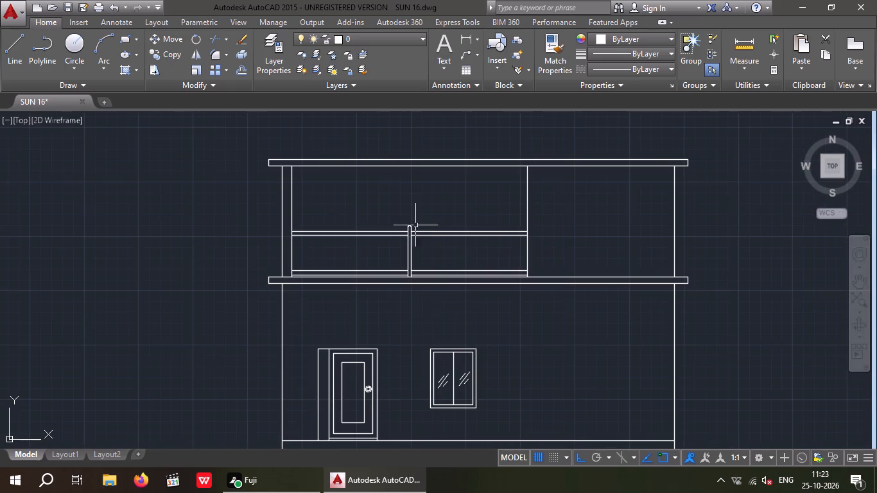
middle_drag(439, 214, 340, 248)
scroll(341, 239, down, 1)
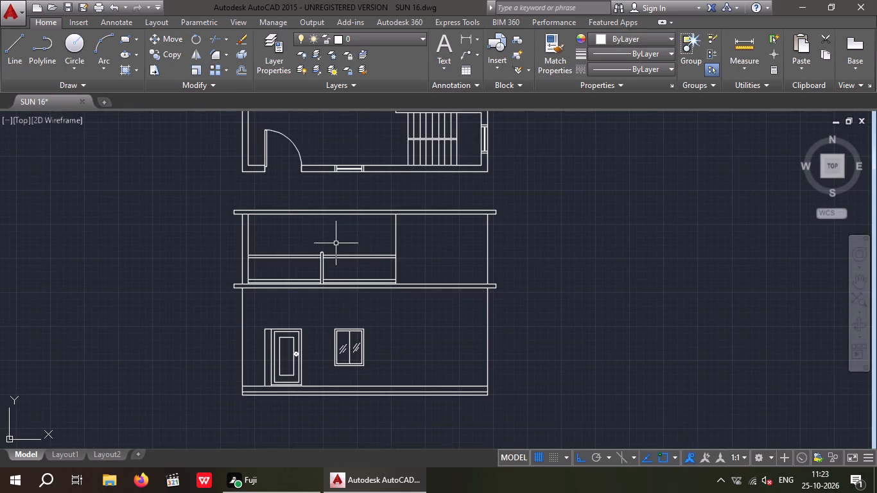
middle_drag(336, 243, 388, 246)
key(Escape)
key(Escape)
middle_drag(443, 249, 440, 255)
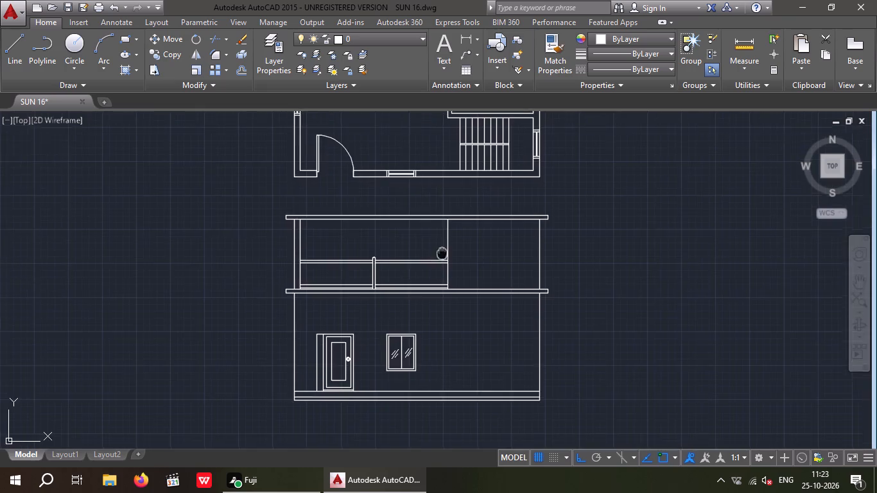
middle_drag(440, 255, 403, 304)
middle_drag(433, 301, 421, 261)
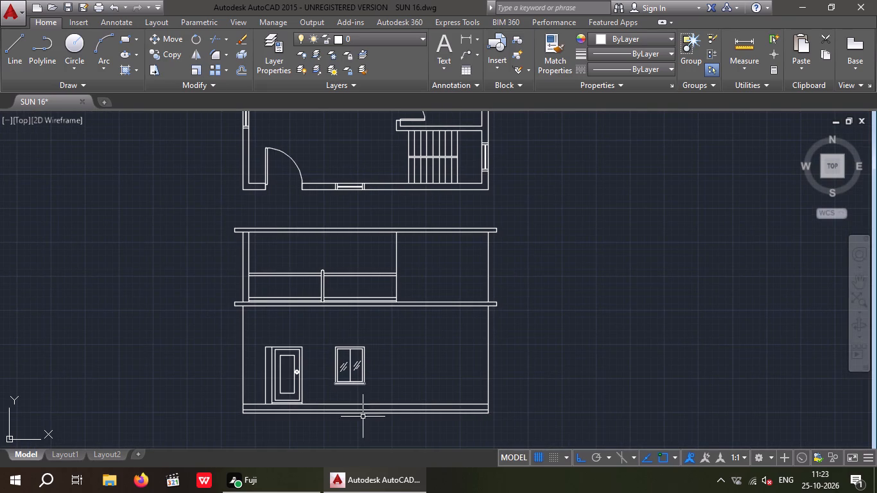
Copy the three diagonal glass lines from the window's right pane to two spots in the left railing panel, with Ortho off.
scroll(345, 373, up, 4)
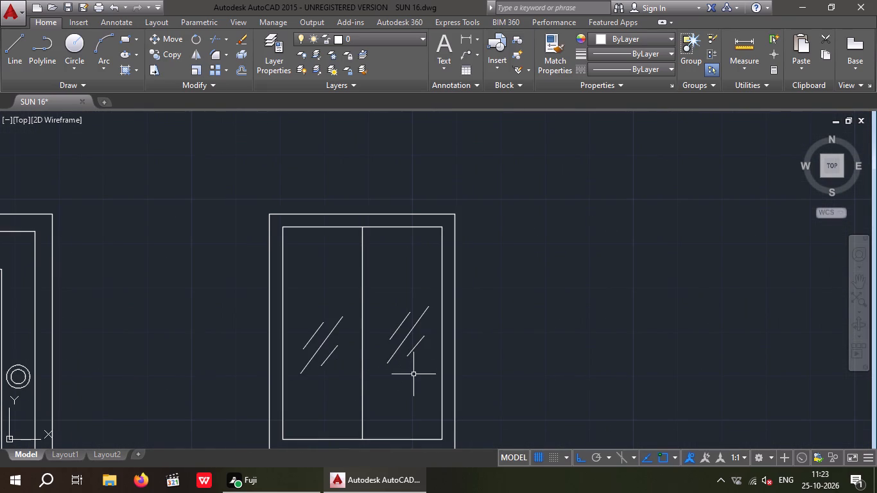
drag(417, 376, 409, 364)
click(388, 309)
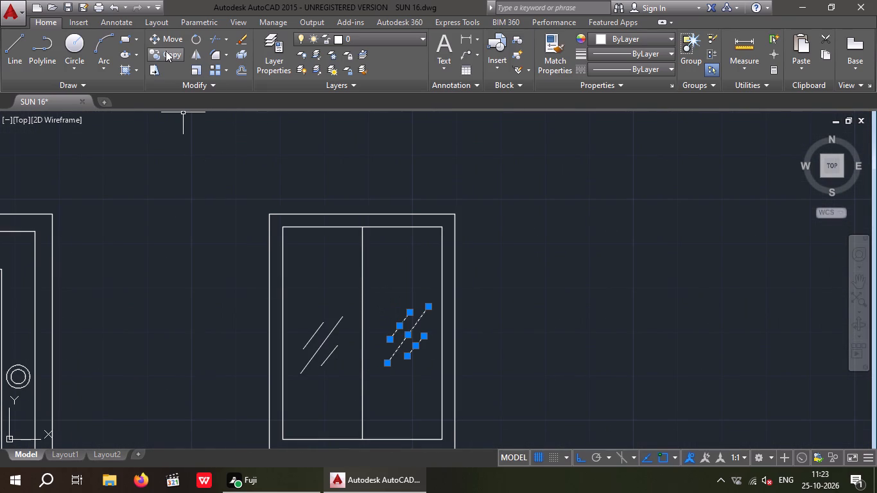
click(165, 49)
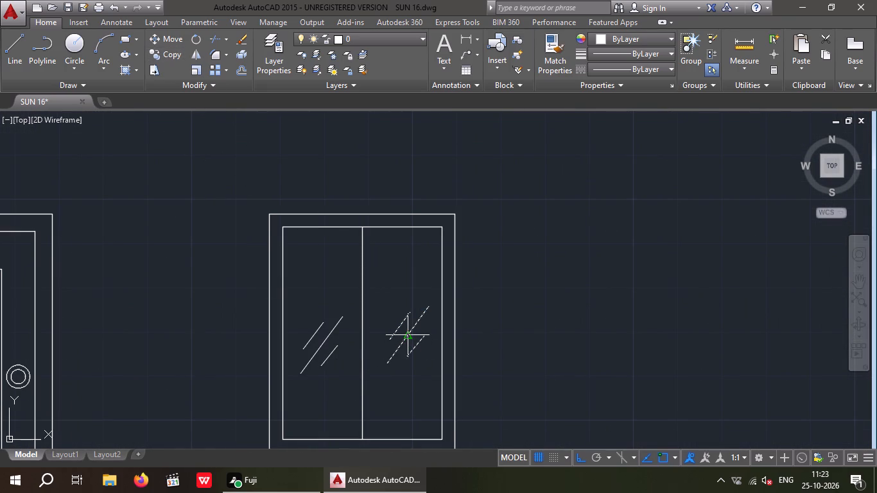
click(408, 336)
scroll(404, 326, down, 2)
middle_drag(338, 248, 428, 339)
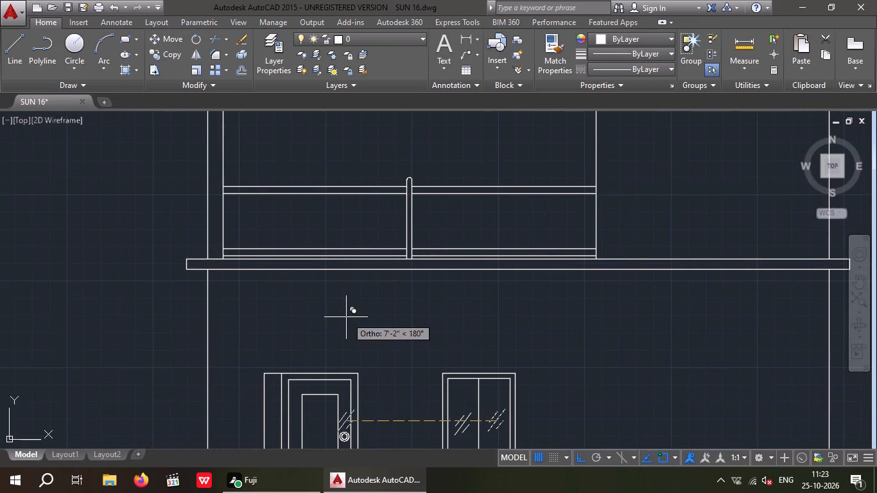
click(578, 460)
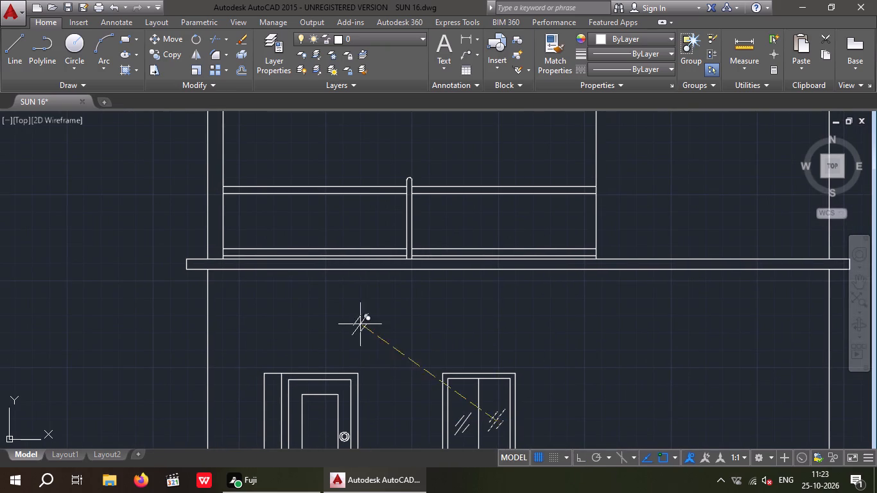
middle_drag(368, 334, 415, 402)
scroll(313, 294, up, 1)
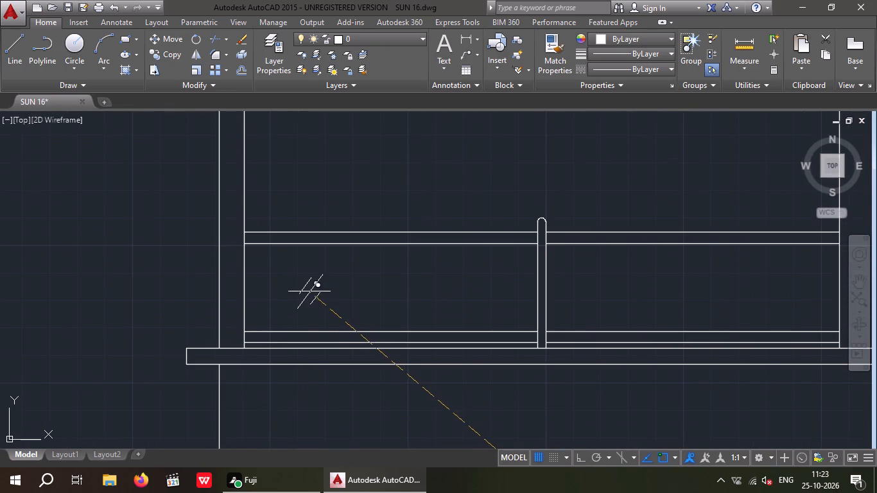
click(312, 290)
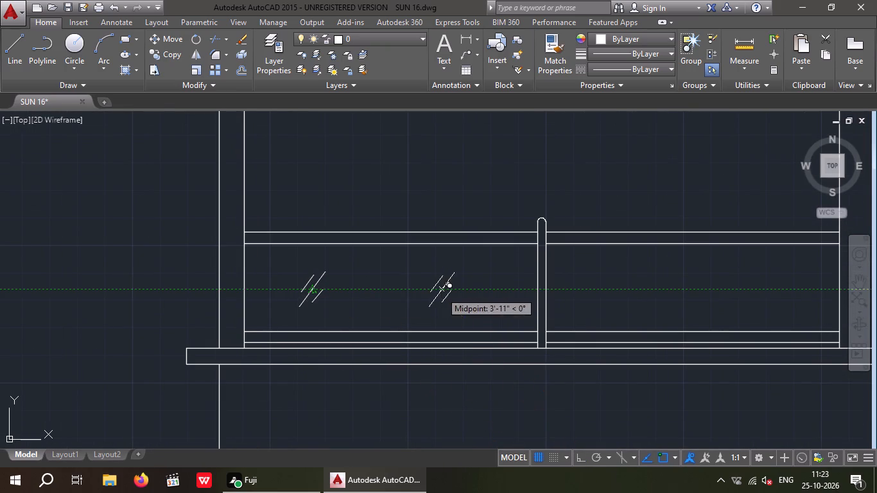
click(451, 291)
Place two more copies of the diagonal glass lines in the railing panel right of the middle post.
scroll(458, 286, down, 2)
scroll(506, 281, up, 2)
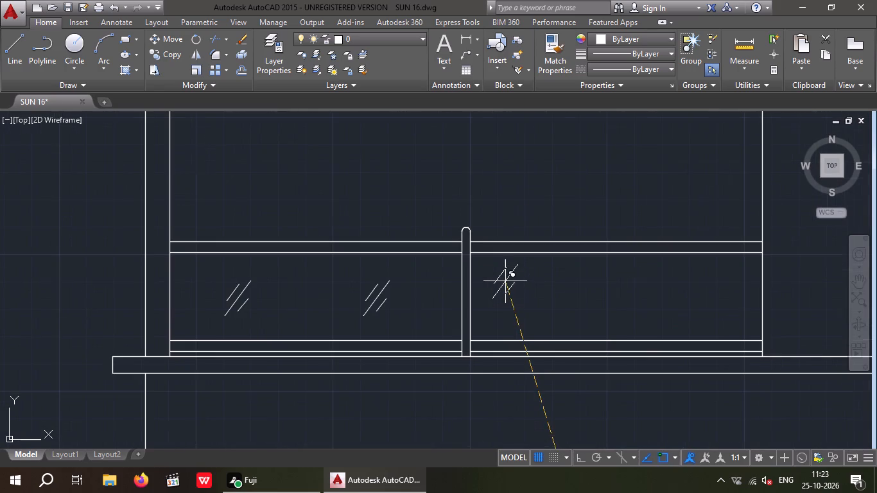
middle_drag(507, 282, 412, 327)
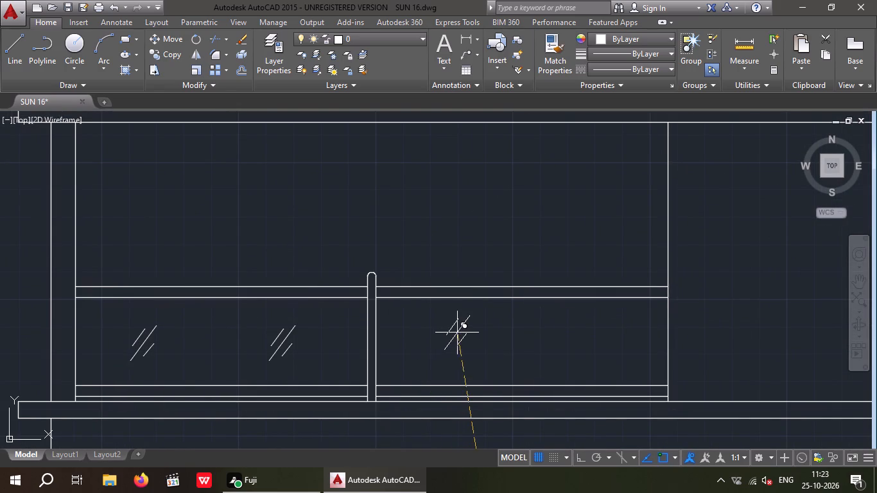
click(449, 334)
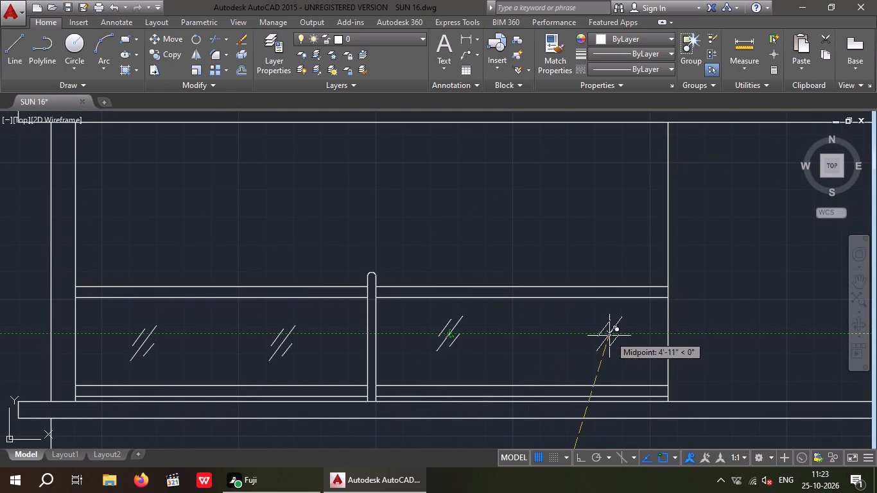
click(605, 336)
scroll(596, 334, down, 3)
key(Escape)
key(Escape)
Examine the whole front elevation and the floor plan above it.
middle_drag(577, 350, 499, 367)
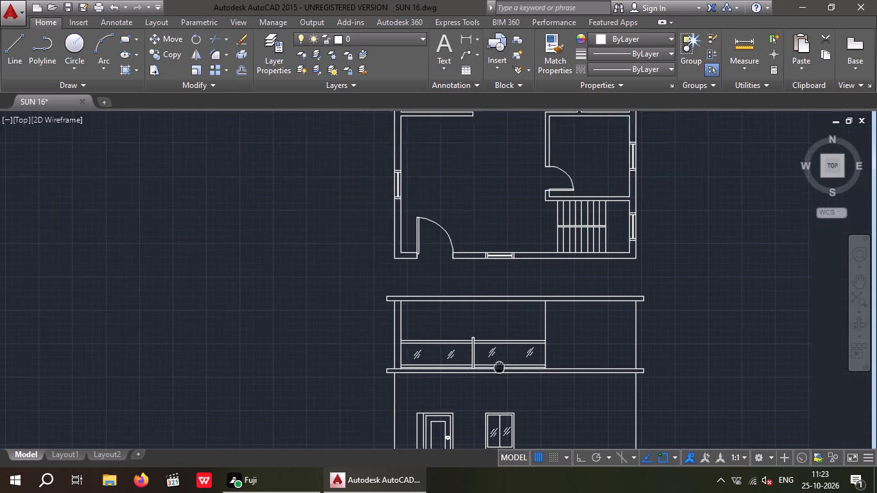
middle_drag(499, 367, 453, 361)
scroll(451, 340, down, 1)
middle_drag(483, 365, 413, 329)
middle_drag(415, 364, 421, 387)
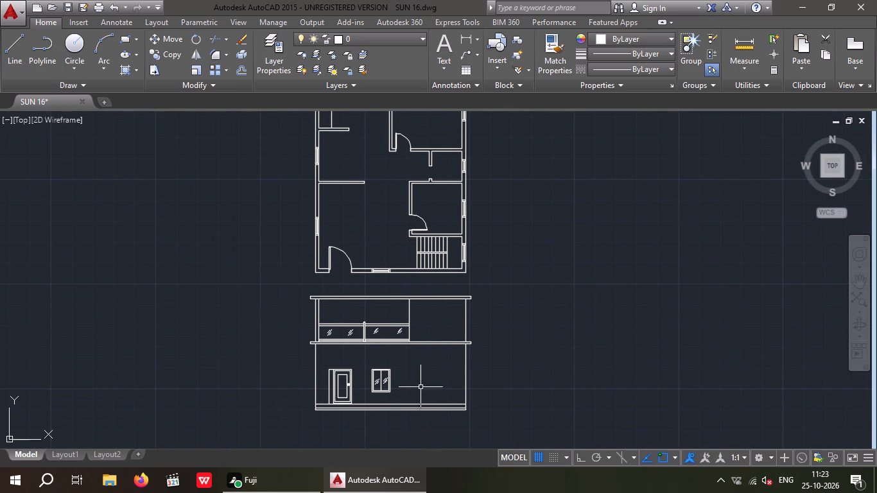
middle_click(430, 381)
scroll(410, 303, down, 3)
middle_drag(421, 293, 433, 400)
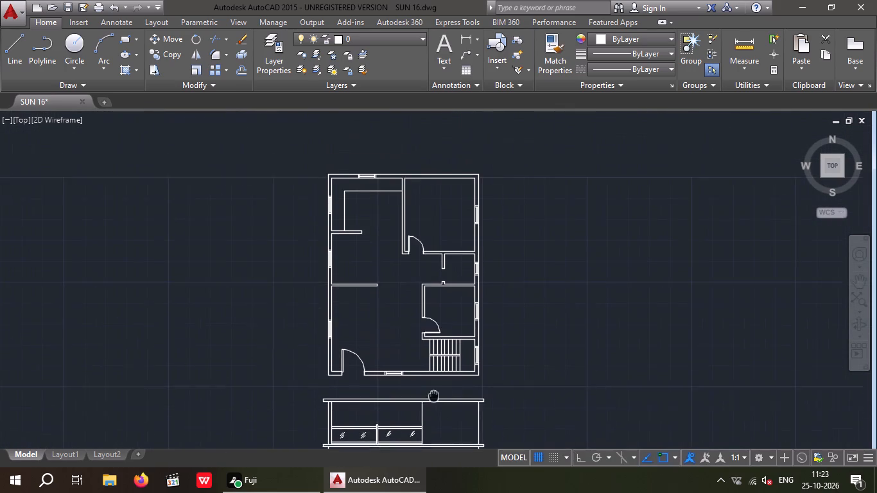
Delete the unfurnished floor plan above the front elevation.
middle_drag(433, 400, 433, 401)
drag(299, 141, 304, 152)
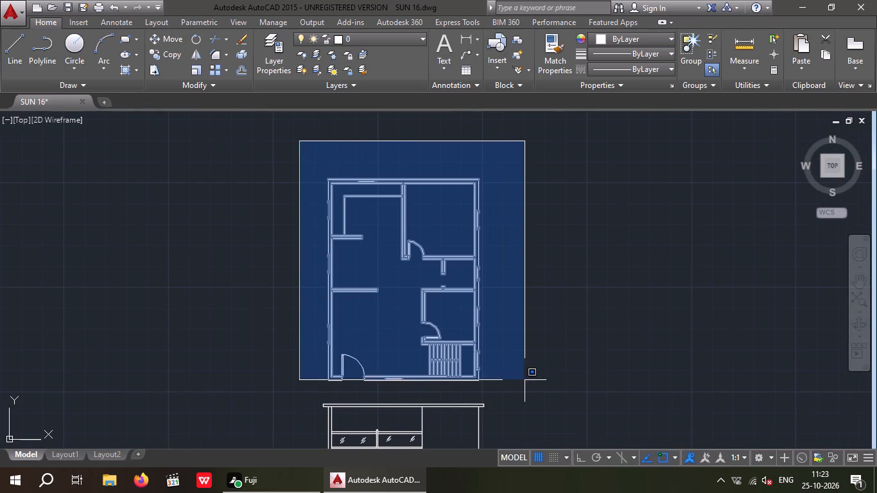
click(530, 388)
key(Delete)
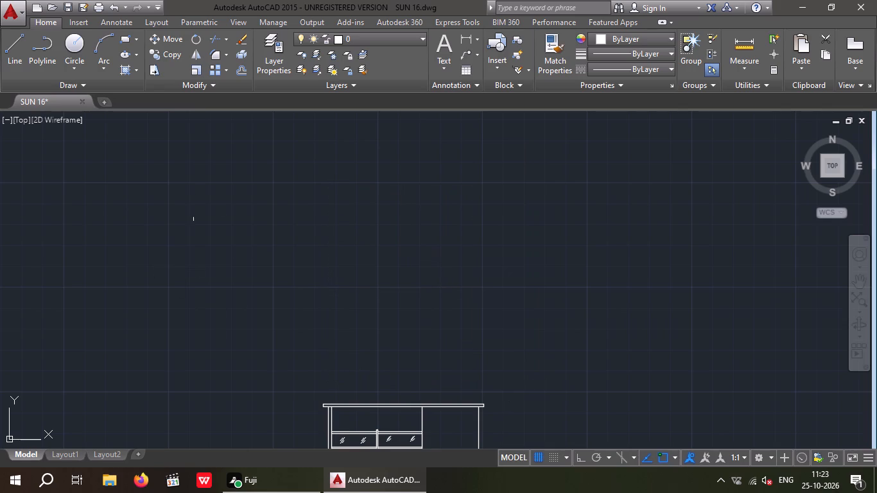
scroll(197, 216, down, 2)
middle_drag(299, 318, 311, 248)
scroll(348, 286, down, 2)
key(Escape)
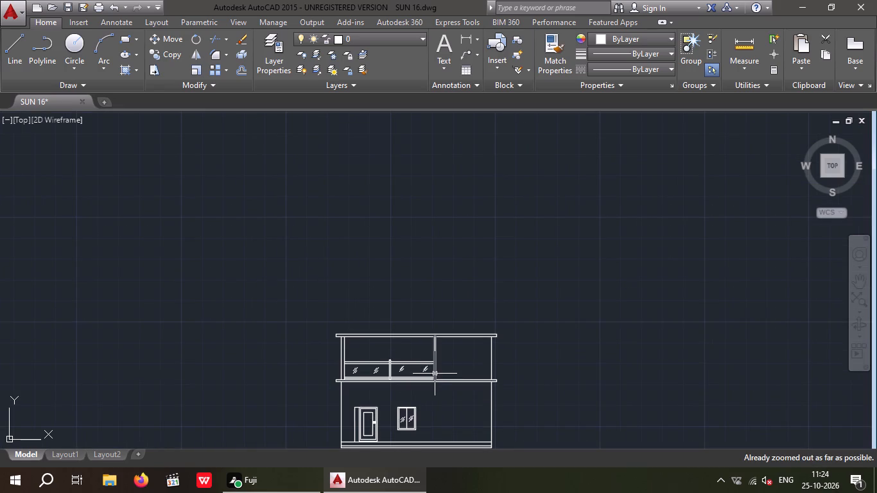
key(Escape)
key(Escape)
key(Escape)
Save the drawing.
key(ctrl+s)
key(ctrl+s)
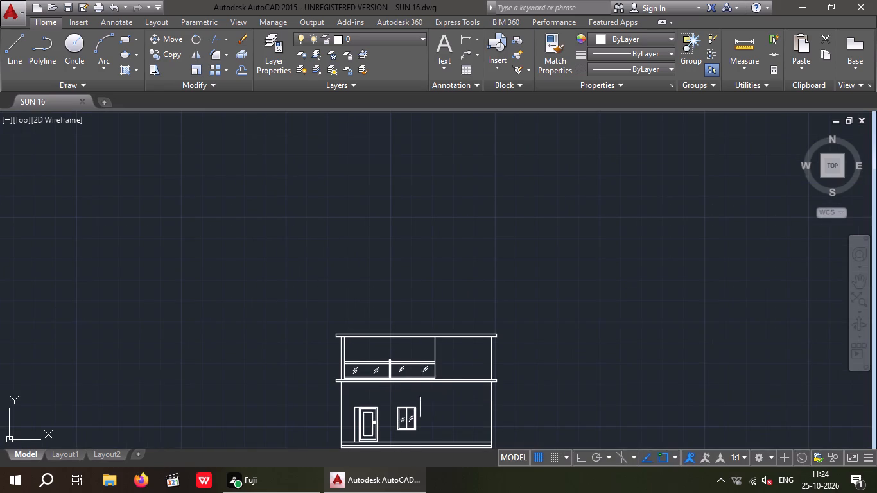
Extend the vertical wall line at the balcony railing's right end down to the underside of the intermediate slab.
middle_drag(423, 379, 361, 281)
scroll(382, 278, up, 2)
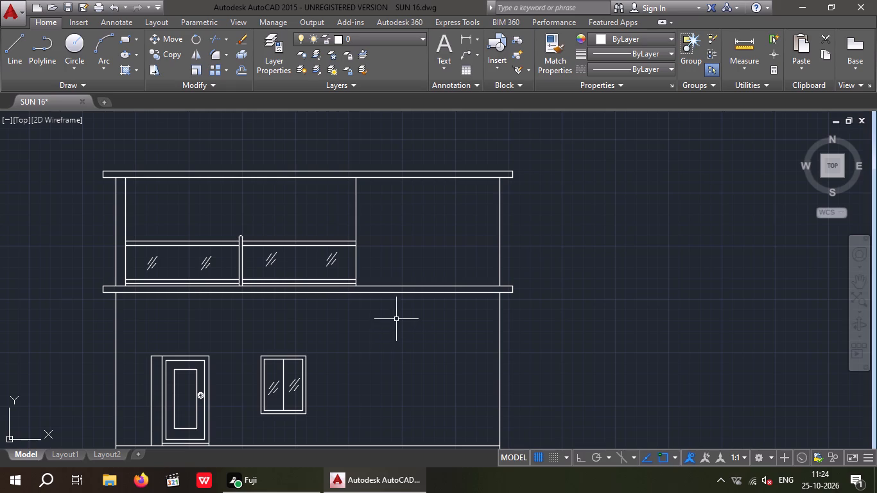
key(e)
key(x)
key(space)
key(space)
scroll(357, 284, up, 5)
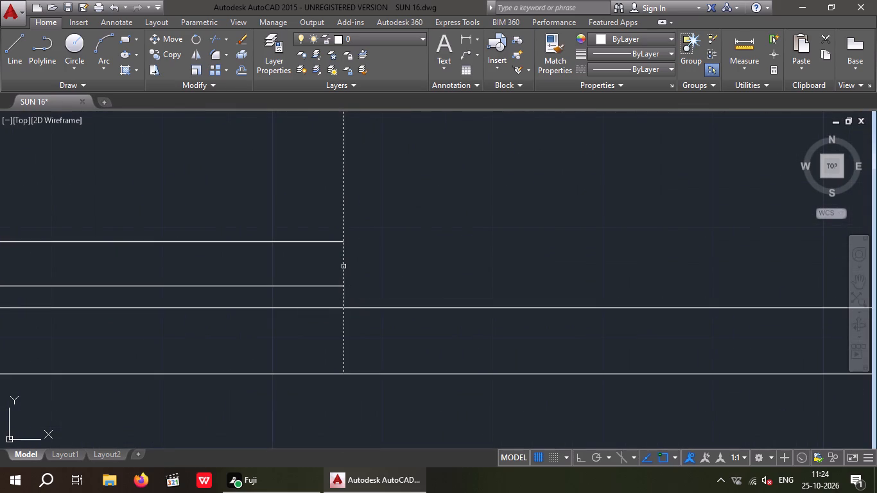
click(344, 265)
scroll(381, 227, down, 4)
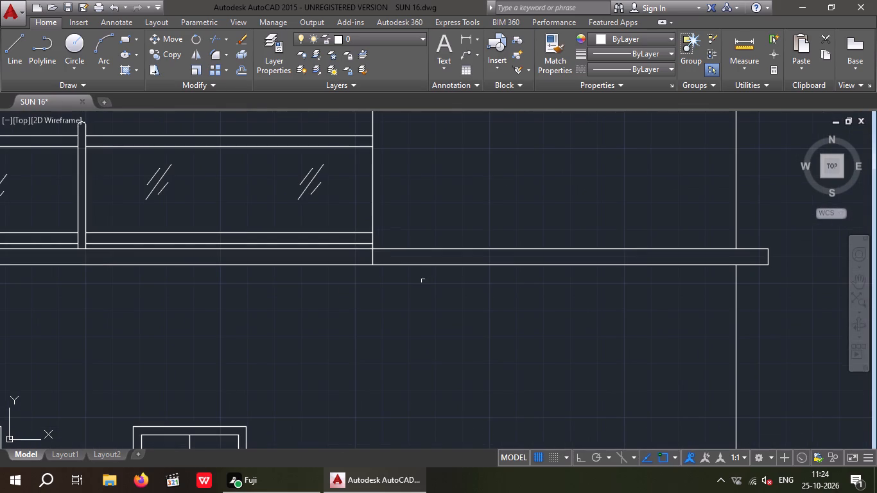
key(Escape)
key(Escape)
key(Escape)
Extend the upper floor's right outer wall line down through the intermediate slab to its underside.
middle_drag(444, 291, 315, 313)
scroll(348, 304, down, 2)
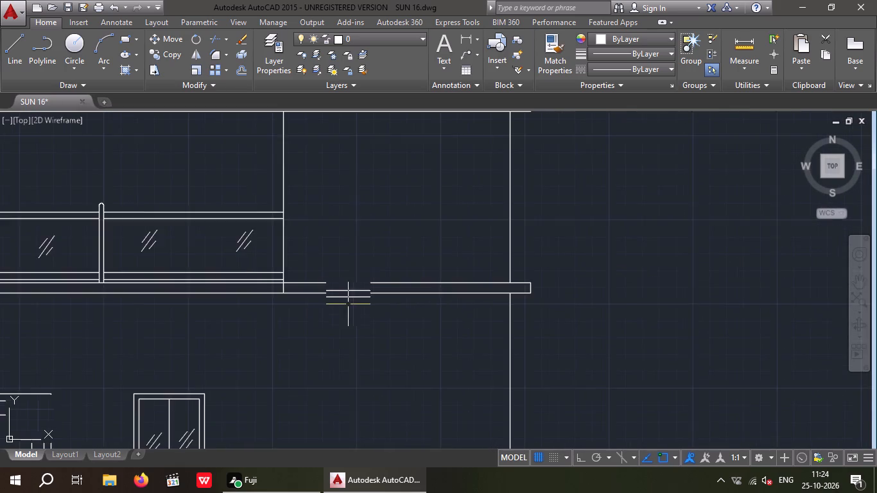
key(e)
key(x)
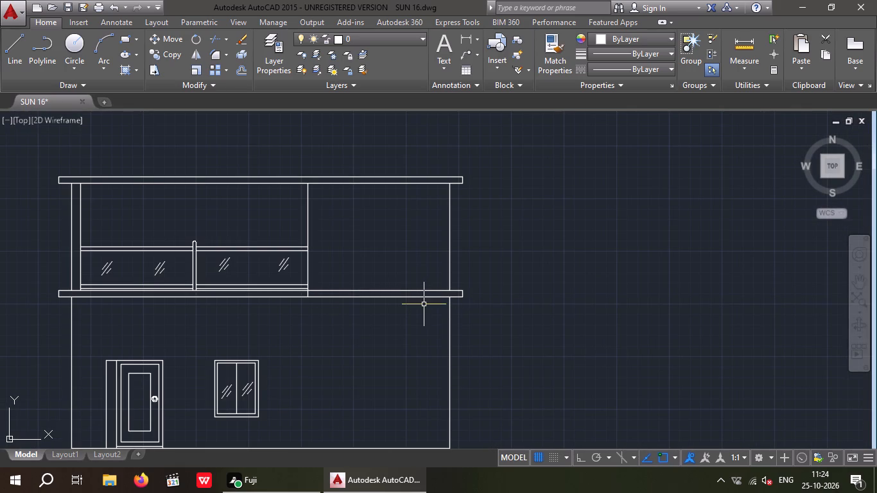
key(space)
key(space)
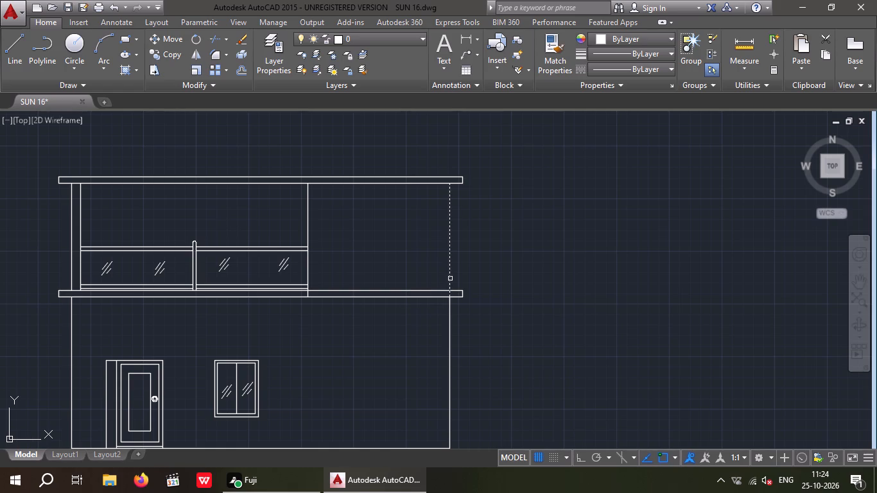
click(450, 278)
key(Escape)
key(Escape)
key(Escape)
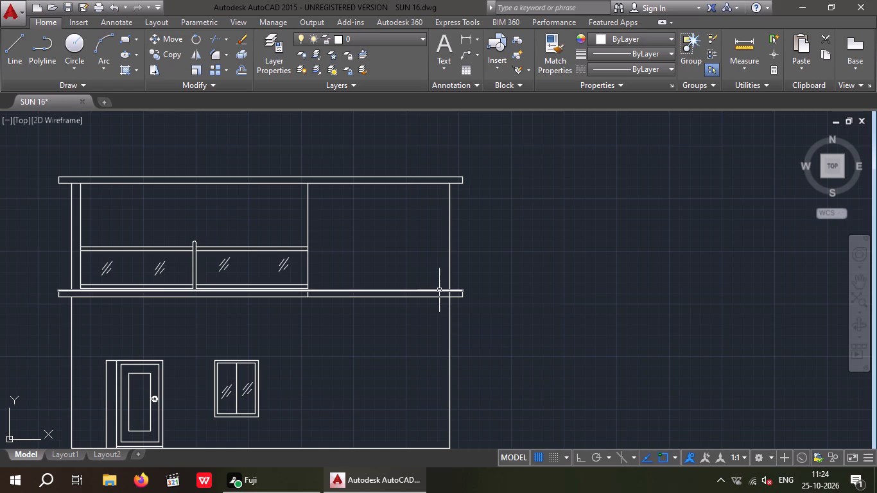
Trim away both intermediate slab lines between the balcony's right wall line and the right outer wall.
key(t)
key(r)
key(space)
key(space)
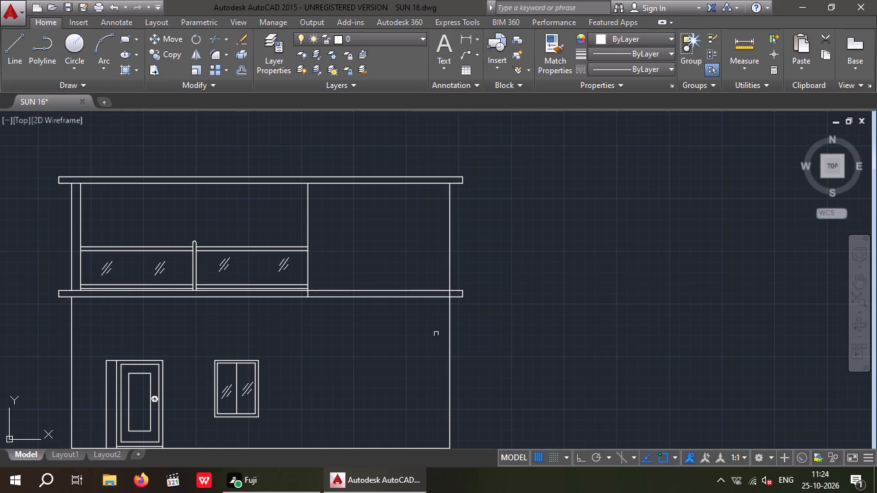
drag(415, 347, 398, 341)
click(367, 261)
scroll(365, 261, down, 2)
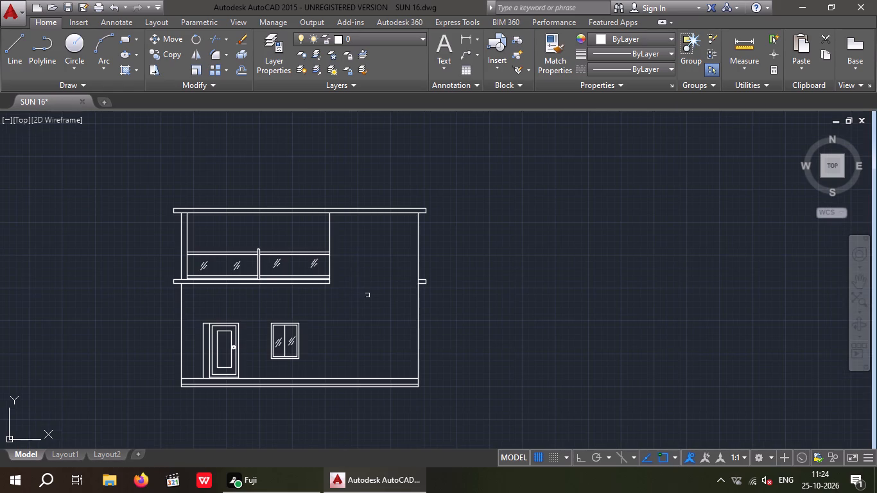
scroll(368, 295, down, 6)
middle_drag(373, 342, 373, 375)
scroll(382, 342, down, 2)
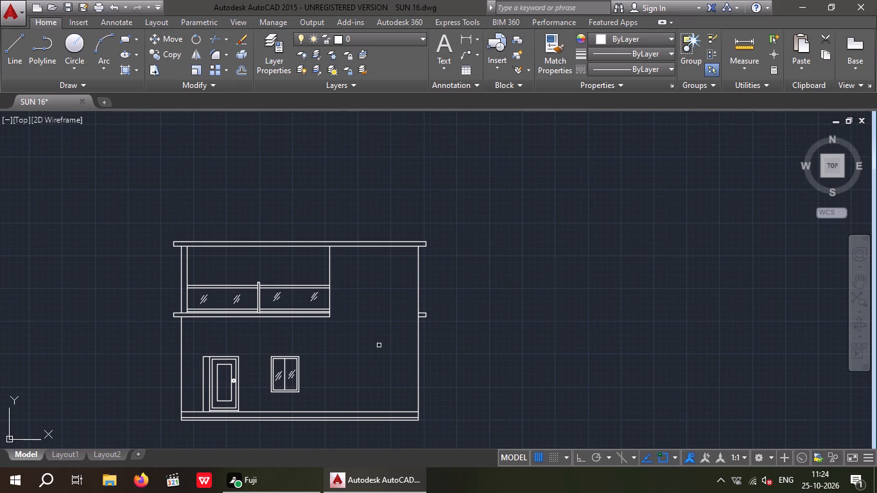
key(Escape)
key(Escape)
With Ortho on, copy the furnished, dimensioned floor plan about 178'-3" horizontally so it sits directly above the front elevation.
scroll(384, 337, down, 2)
middle_drag(380, 341, 521, 315)
scroll(491, 331, down, 1)
middle_drag(478, 344, 460, 363)
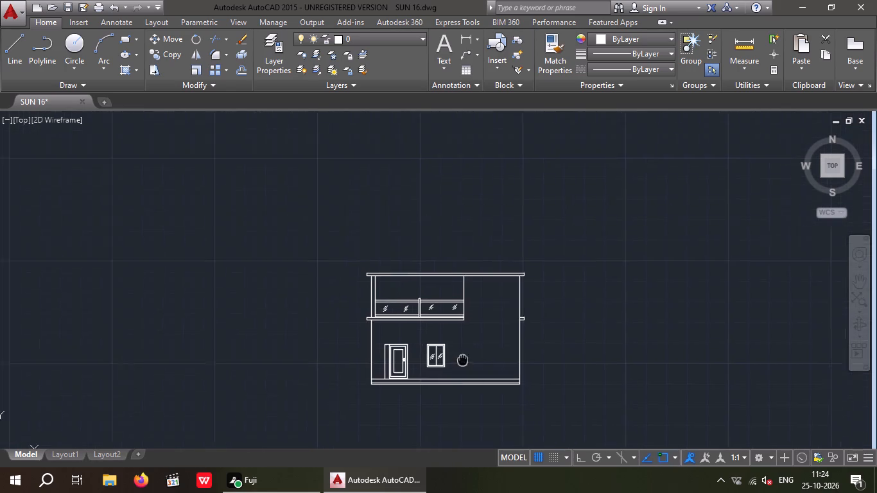
middle_drag(460, 363, 439, 383)
middle_drag(447, 337, 355, 330)
scroll(361, 321, down, 9)
middle_drag(390, 336, 465, 333)
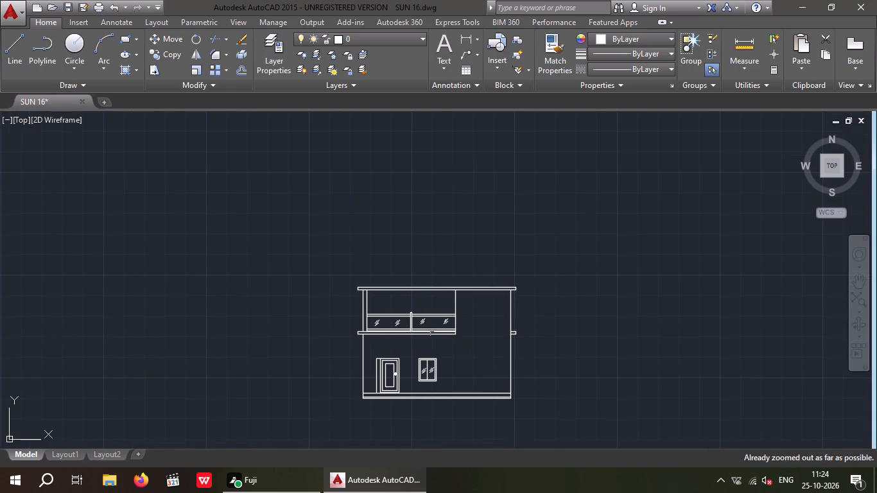
middle_drag(202, 309, 449, 309)
scroll(469, 318, down, 4)
scroll(345, 304, down, 1)
middle_drag(365, 304, 493, 308)
scroll(484, 311, down, 2)
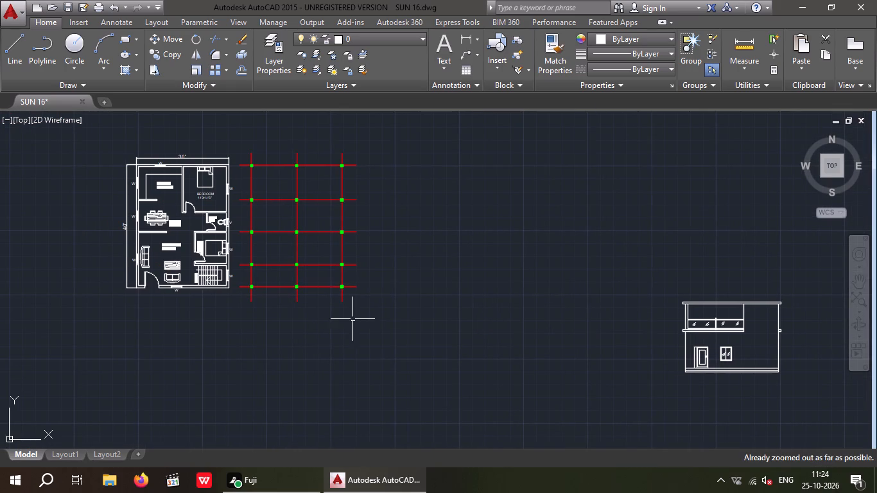
drag(94, 135, 112, 141)
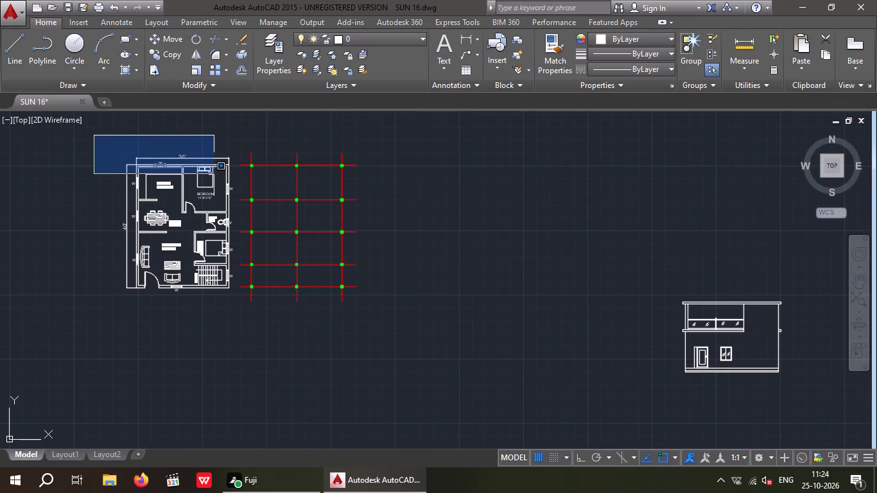
click(237, 306)
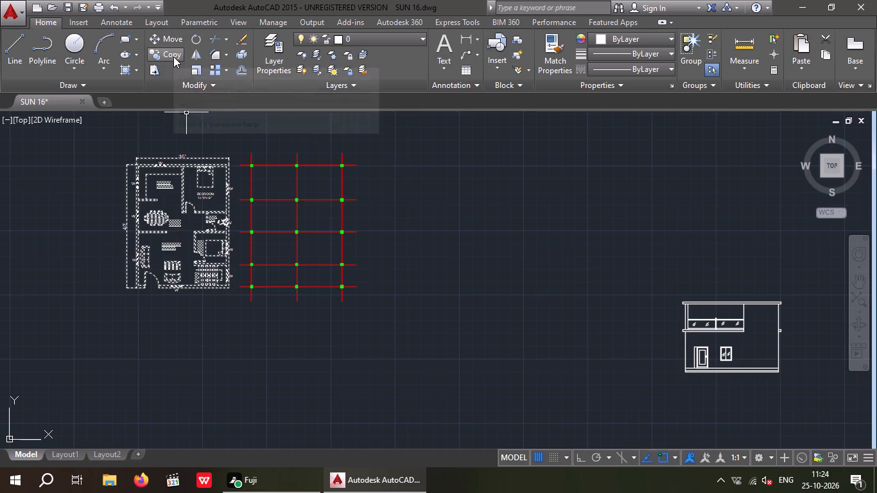
click(175, 55)
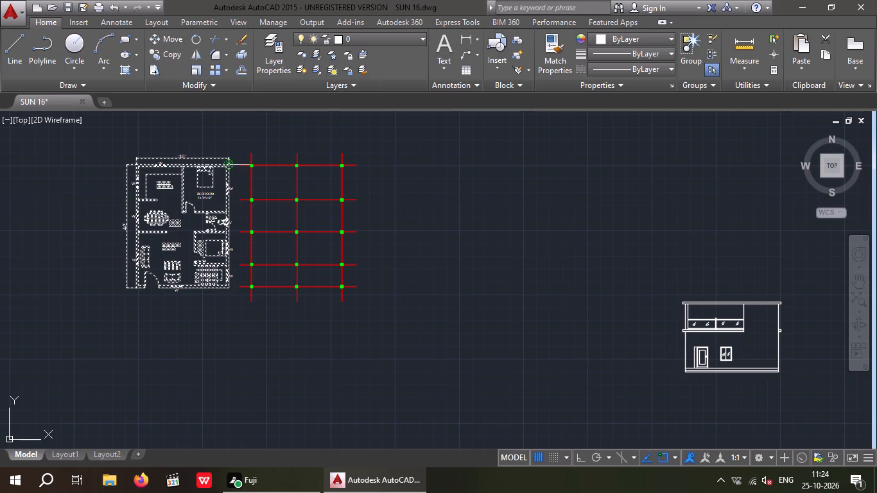
click(578, 459)
drag(231, 163, 265, 164)
middle_drag(741, 169, 437, 195)
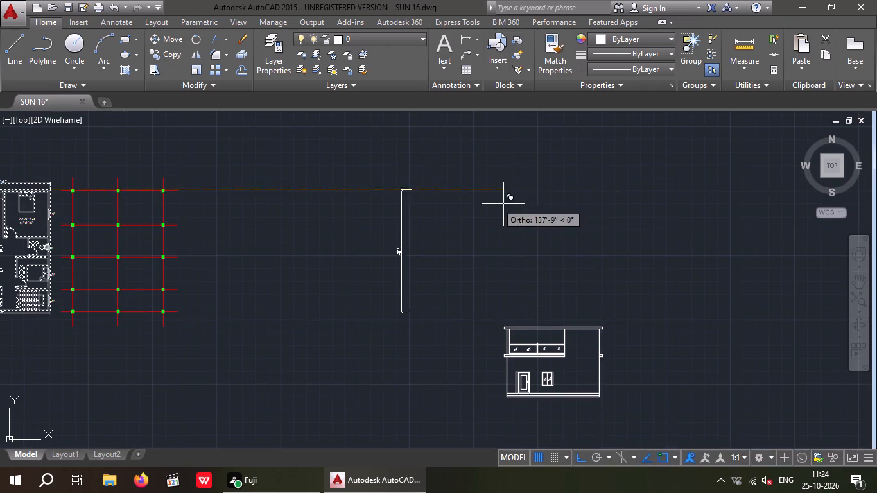
scroll(594, 196, up, 2)
scroll(591, 197, down, 1)
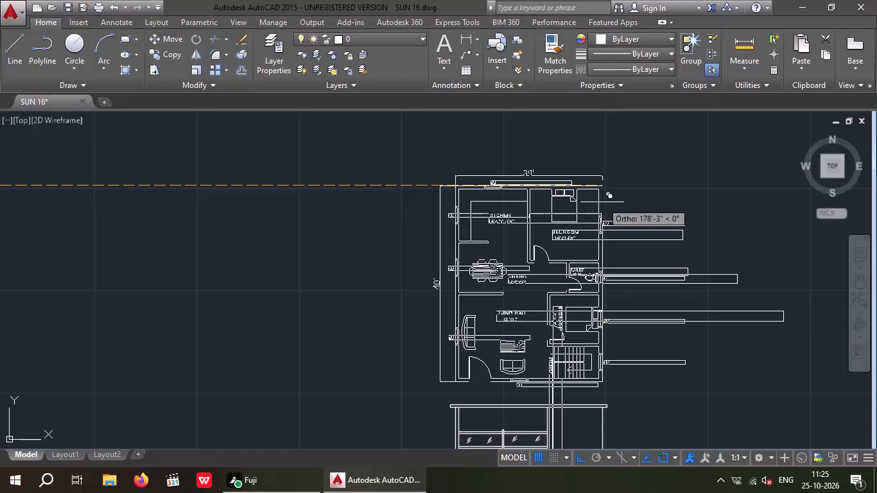
click(602, 202)
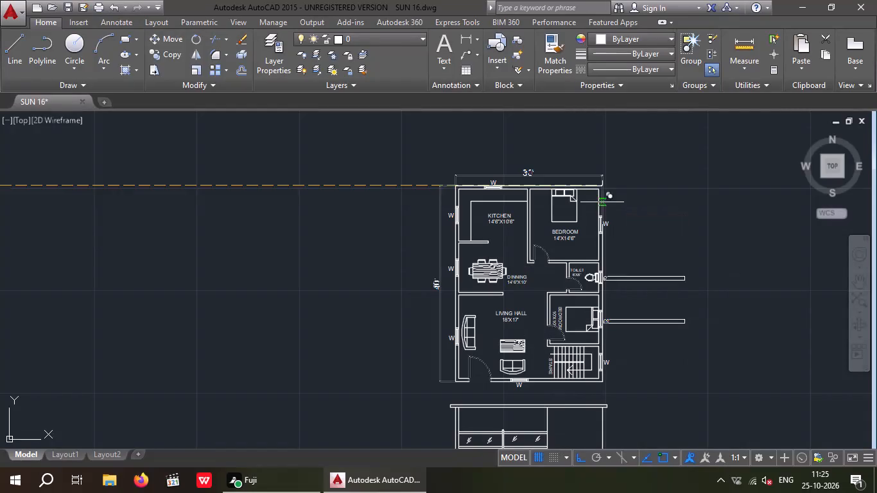
key(Escape)
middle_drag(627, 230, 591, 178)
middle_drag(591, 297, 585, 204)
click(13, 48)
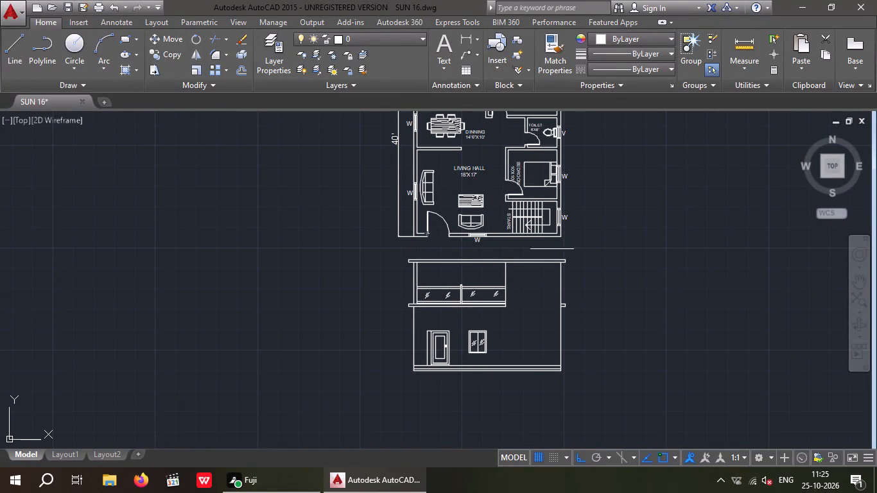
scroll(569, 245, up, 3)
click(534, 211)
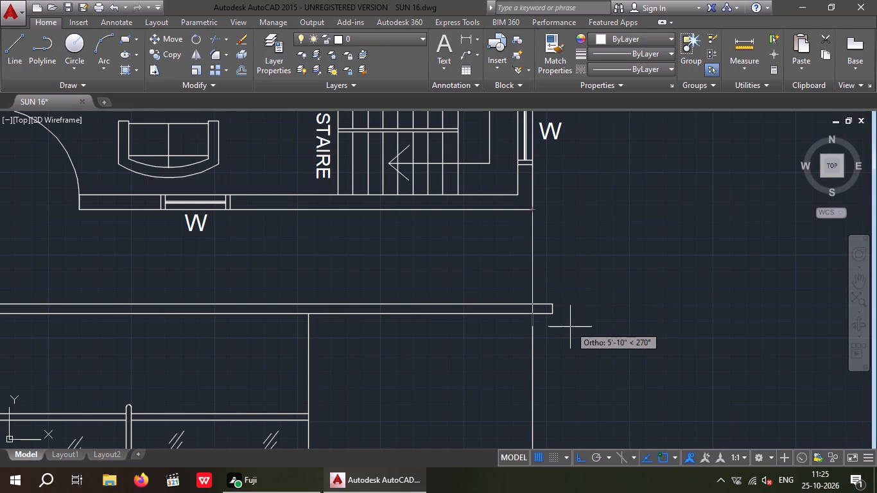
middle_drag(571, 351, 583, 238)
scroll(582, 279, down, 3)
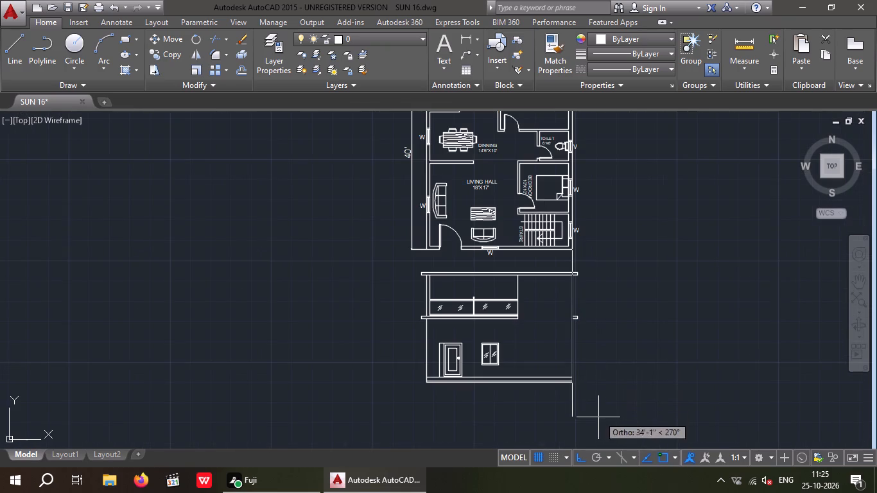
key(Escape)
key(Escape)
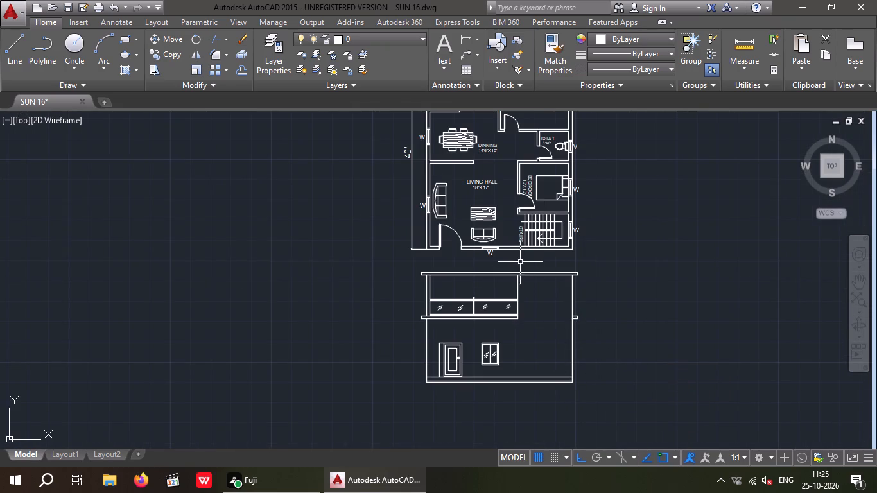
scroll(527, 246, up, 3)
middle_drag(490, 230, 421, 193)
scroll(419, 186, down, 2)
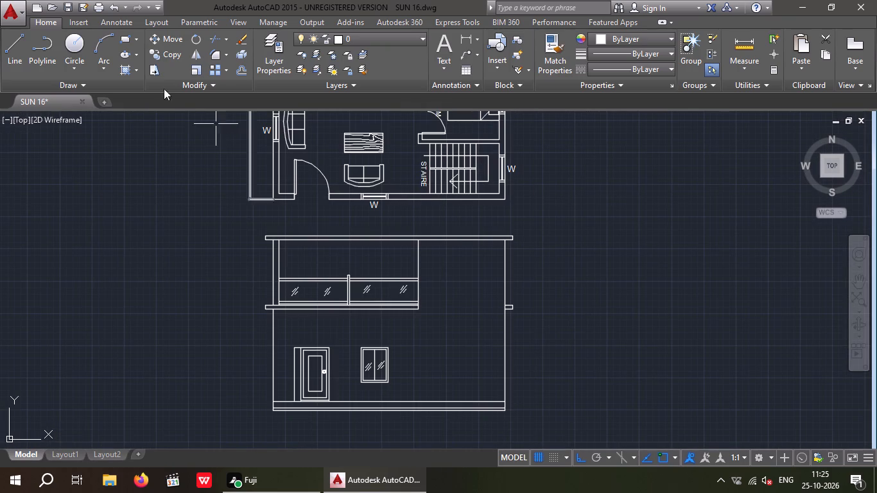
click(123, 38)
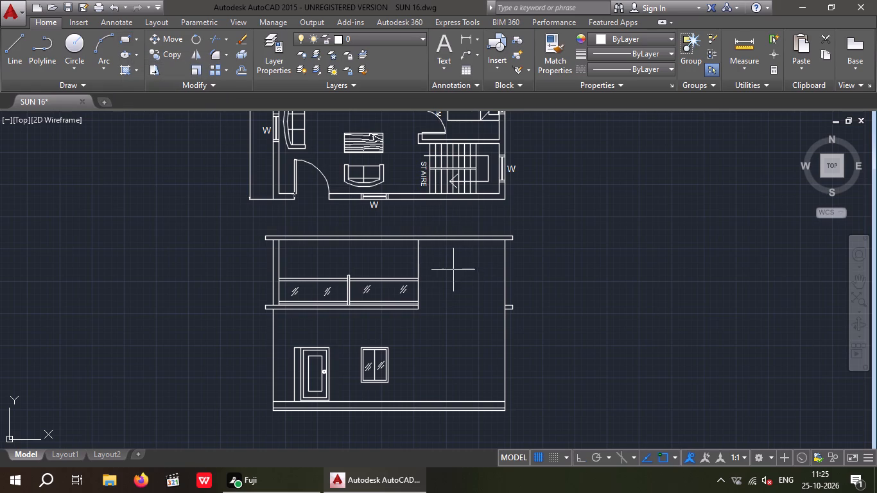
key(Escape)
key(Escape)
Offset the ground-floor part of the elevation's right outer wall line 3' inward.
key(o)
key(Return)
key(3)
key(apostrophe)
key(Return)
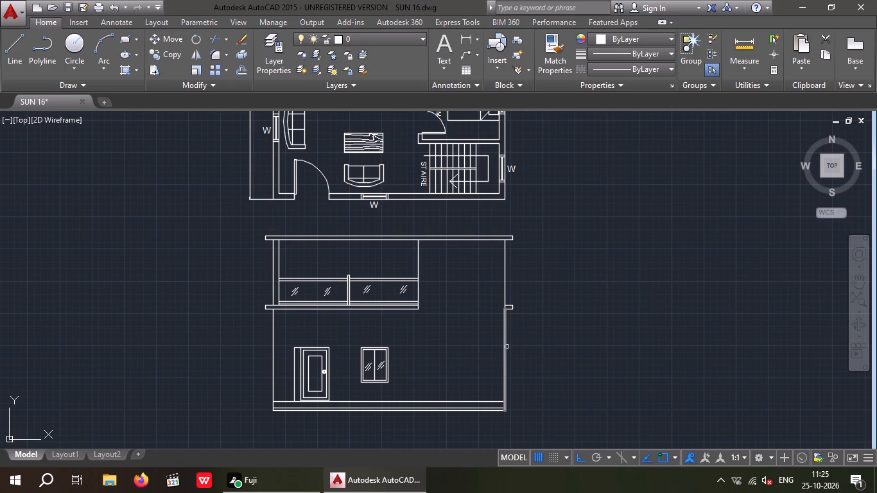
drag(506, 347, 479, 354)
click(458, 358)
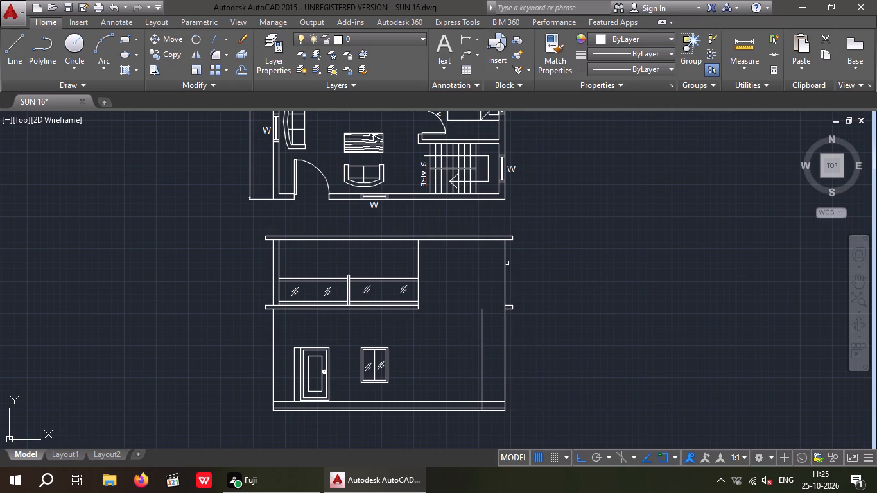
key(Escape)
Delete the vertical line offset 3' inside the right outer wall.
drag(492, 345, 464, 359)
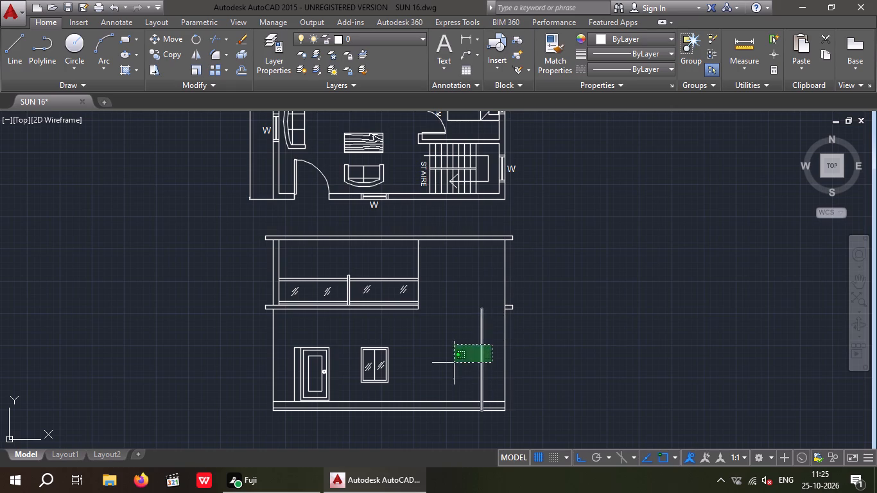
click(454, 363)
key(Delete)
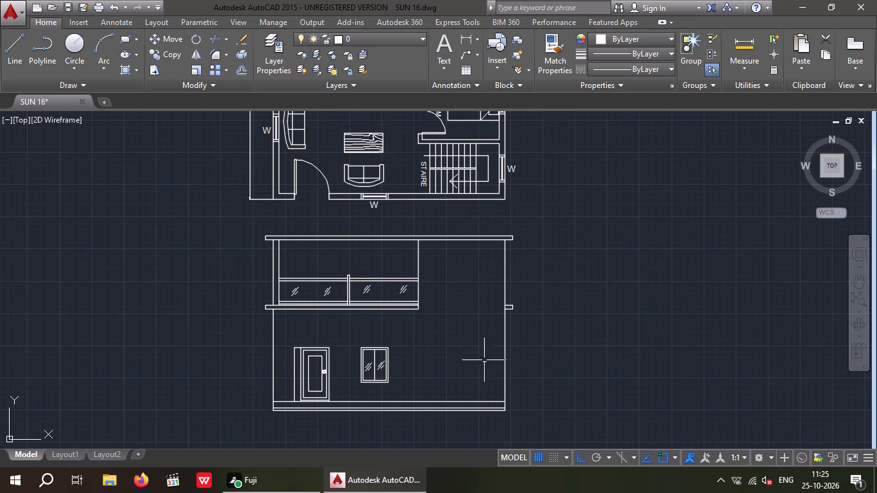
Delete the lower and upper segments of the elevation's right outer wall line.
drag(517, 340, 493, 354)
click(492, 354)
key(Delete)
drag(517, 270, 493, 281)
click(486, 283)
key(Delete)
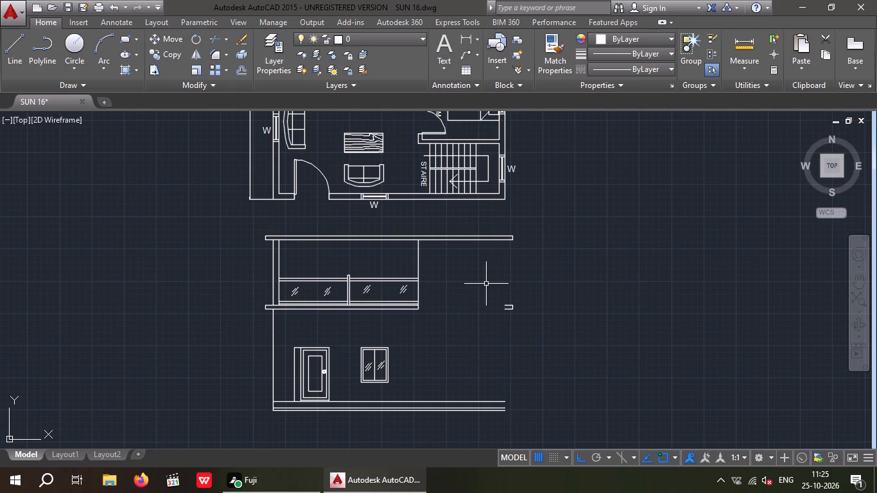
key(Escape)
key(Escape)
Draw one continuous vertical line from the right end of the elevation's base line up to the underside of the roof slab.
click(8, 48)
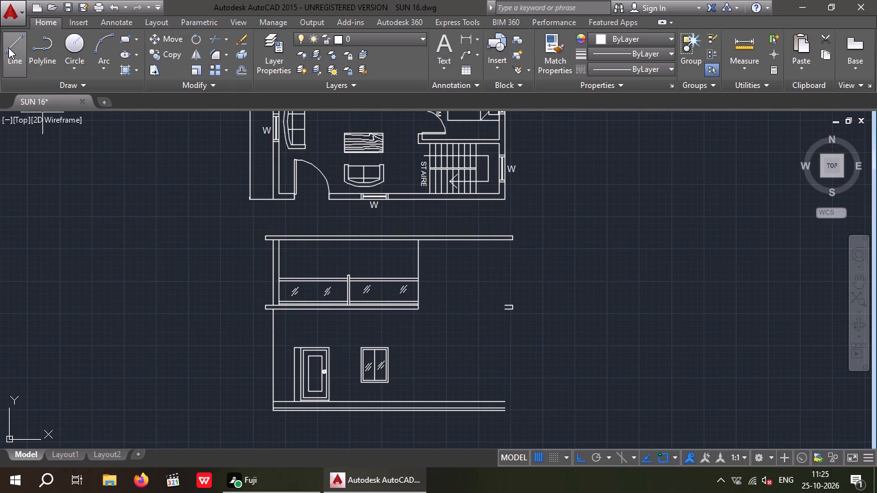
scroll(507, 415, up, 2)
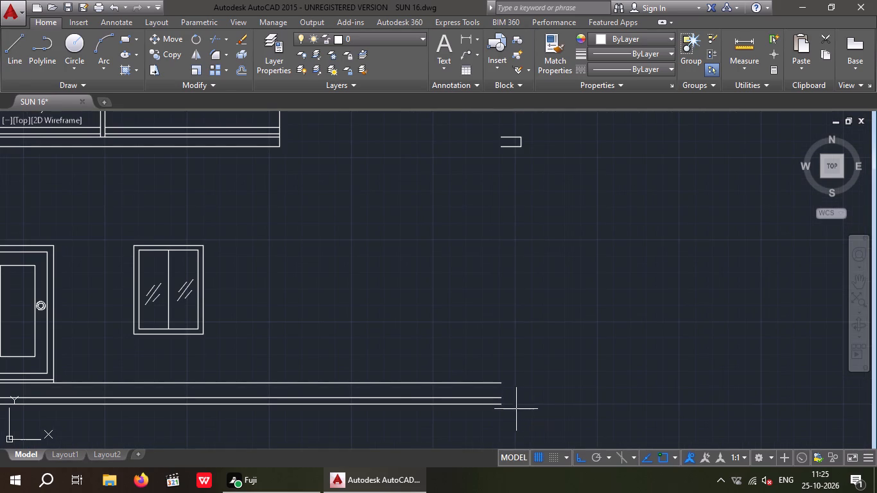
click(501, 404)
middle_drag(494, 295, 505, 447)
scroll(508, 385, down, 1)
scroll(499, 224, up, 2)
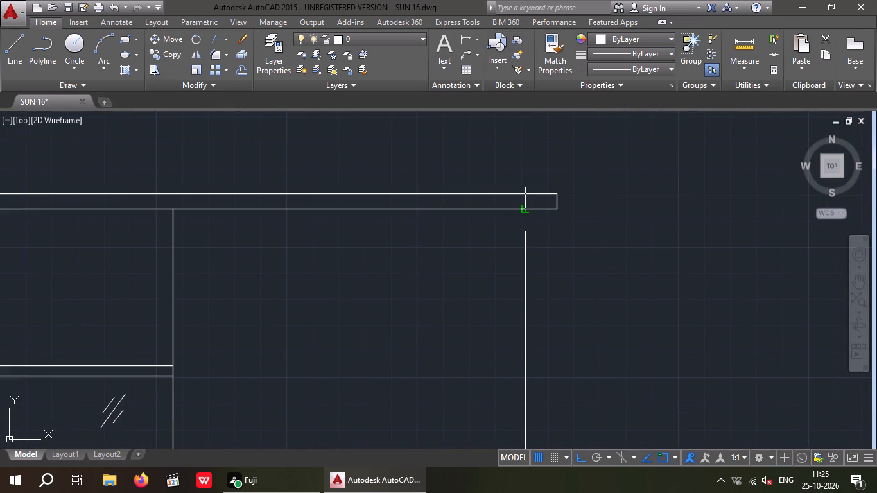
click(523, 209)
key(Escape)
scroll(559, 297, down, 4)
key(Escape)
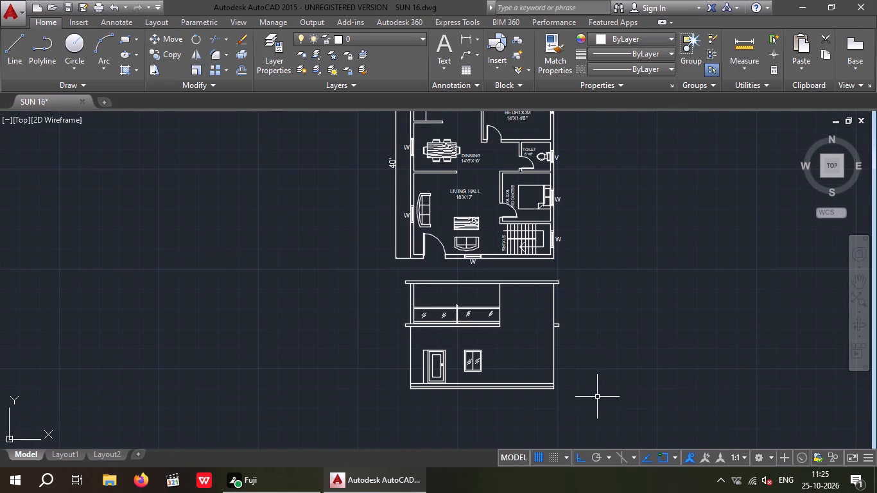
key(Escape)
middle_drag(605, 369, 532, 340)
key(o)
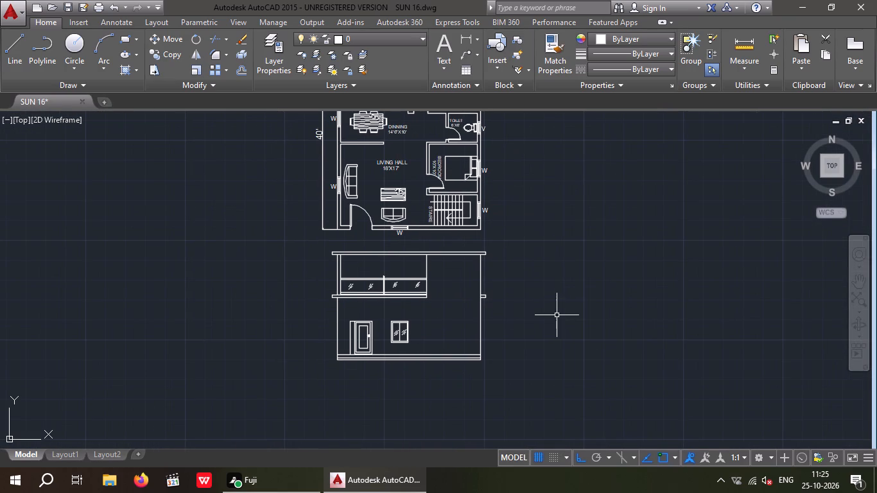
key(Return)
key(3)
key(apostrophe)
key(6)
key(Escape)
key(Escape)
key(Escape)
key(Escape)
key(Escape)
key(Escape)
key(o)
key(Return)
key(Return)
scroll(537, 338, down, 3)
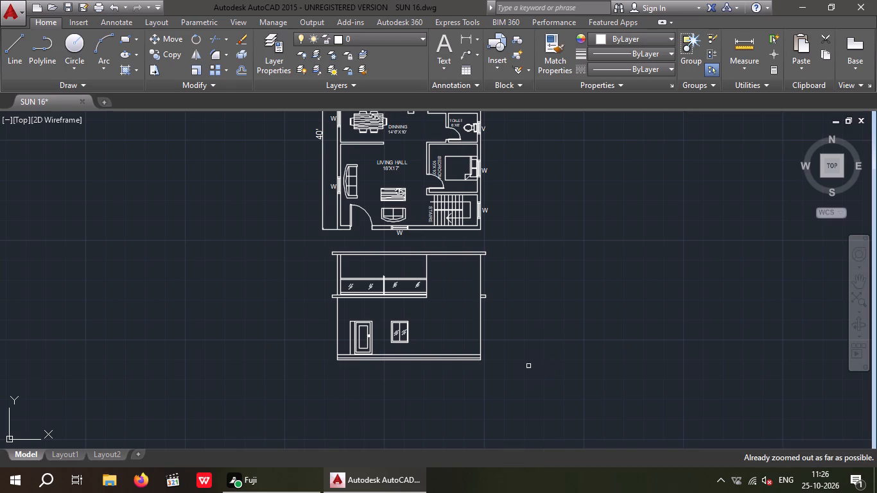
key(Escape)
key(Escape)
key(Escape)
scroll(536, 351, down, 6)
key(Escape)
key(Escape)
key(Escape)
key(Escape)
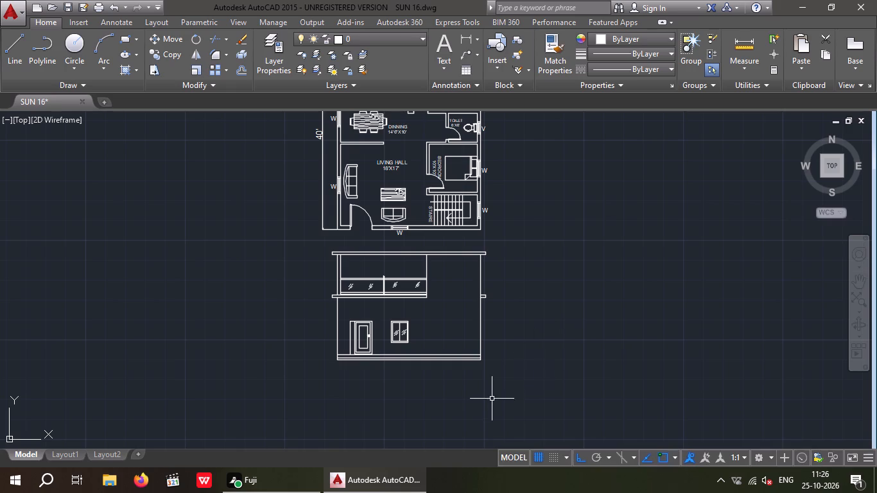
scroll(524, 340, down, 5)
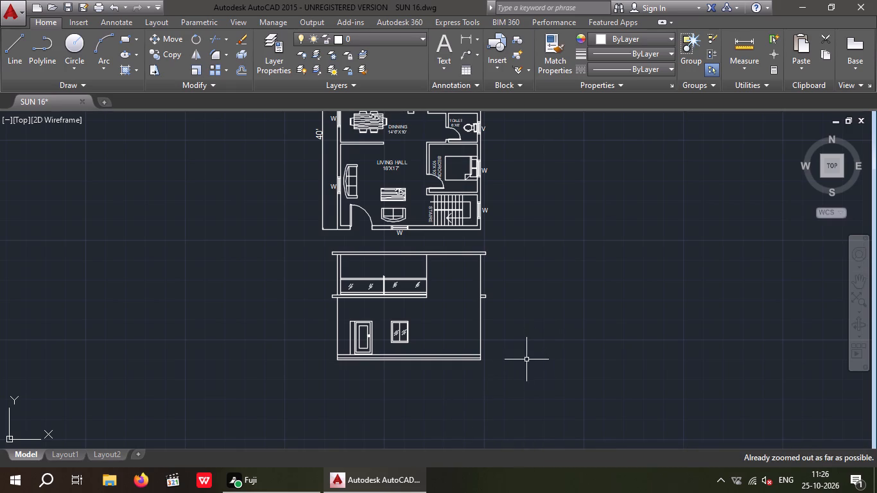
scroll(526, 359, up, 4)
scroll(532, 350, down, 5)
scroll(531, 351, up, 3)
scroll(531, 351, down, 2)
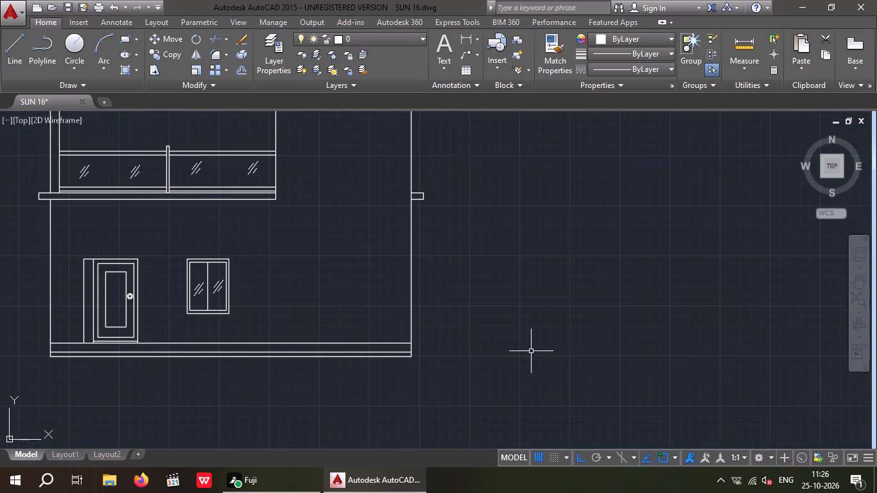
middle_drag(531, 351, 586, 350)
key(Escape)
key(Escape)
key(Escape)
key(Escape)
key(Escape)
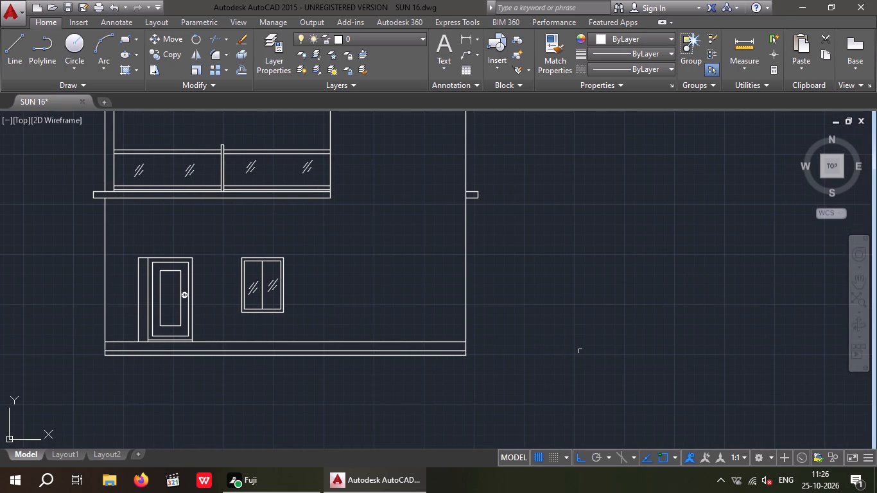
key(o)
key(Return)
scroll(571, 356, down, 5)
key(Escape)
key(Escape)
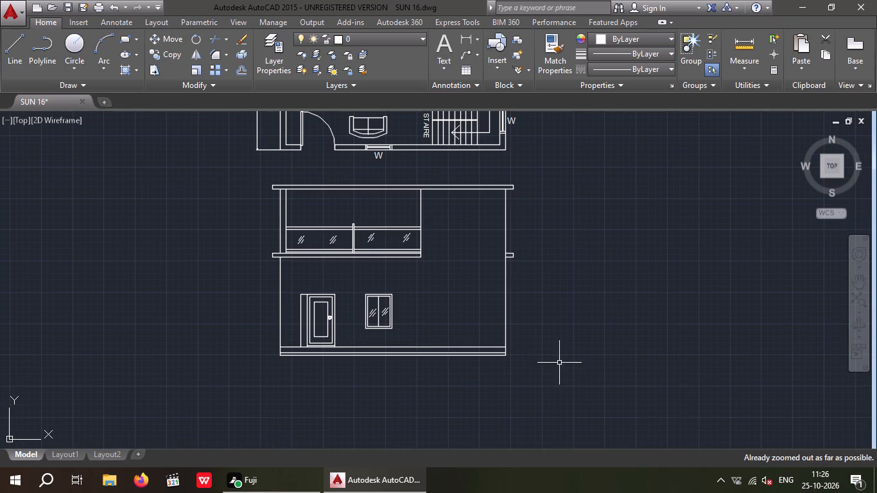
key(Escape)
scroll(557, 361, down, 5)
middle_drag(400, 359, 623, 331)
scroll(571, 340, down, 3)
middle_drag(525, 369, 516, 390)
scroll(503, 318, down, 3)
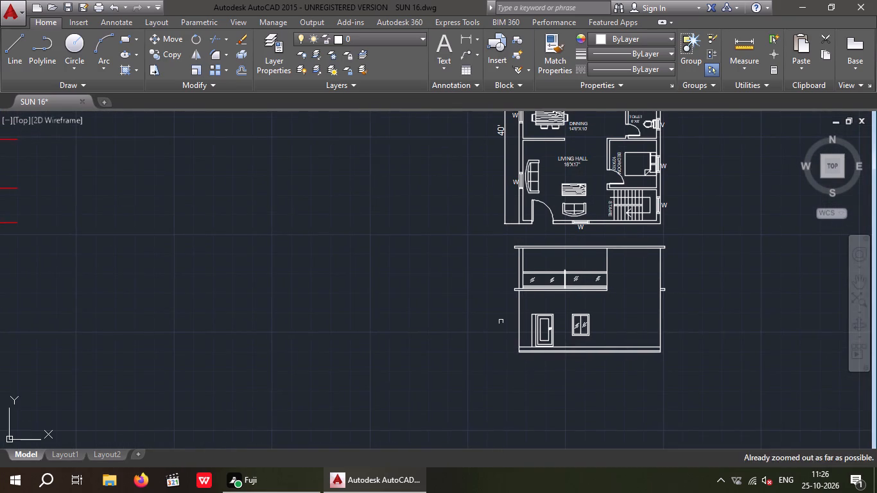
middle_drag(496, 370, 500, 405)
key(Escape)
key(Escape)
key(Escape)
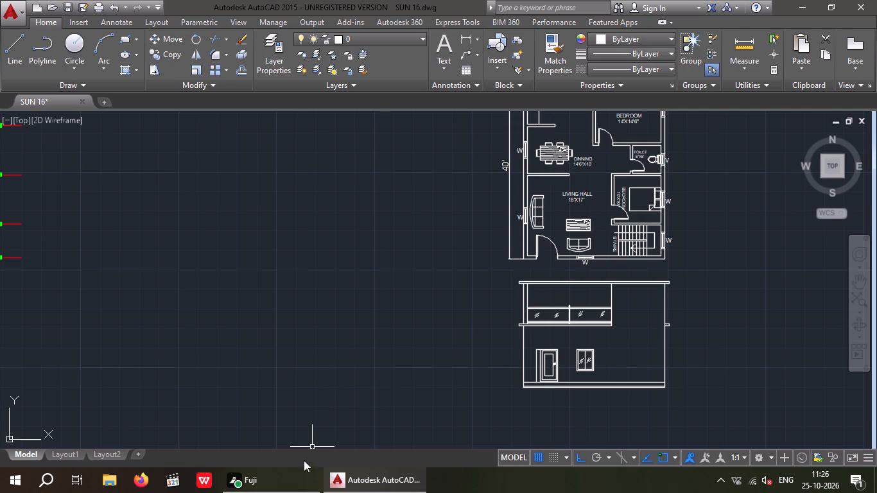
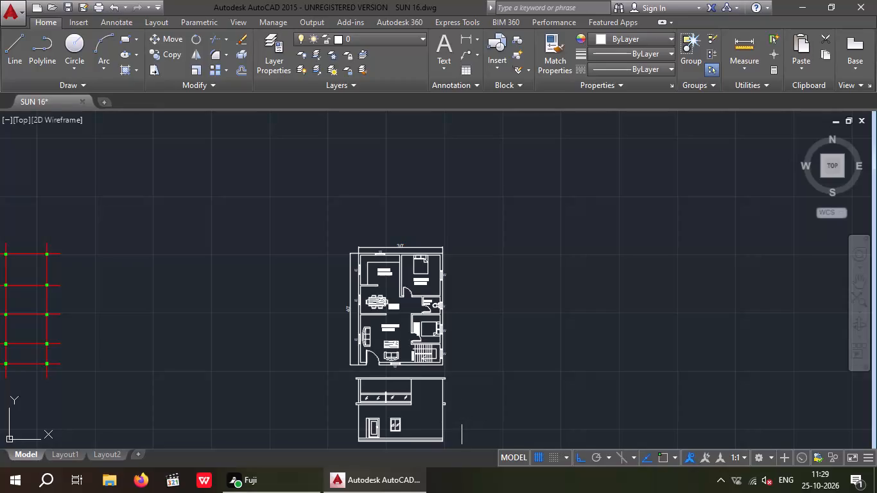
Save the drawing with the updated front elevation under its existing file name.
key(ctrl+s)
key(ctrl+s)
key(ctrl+s)
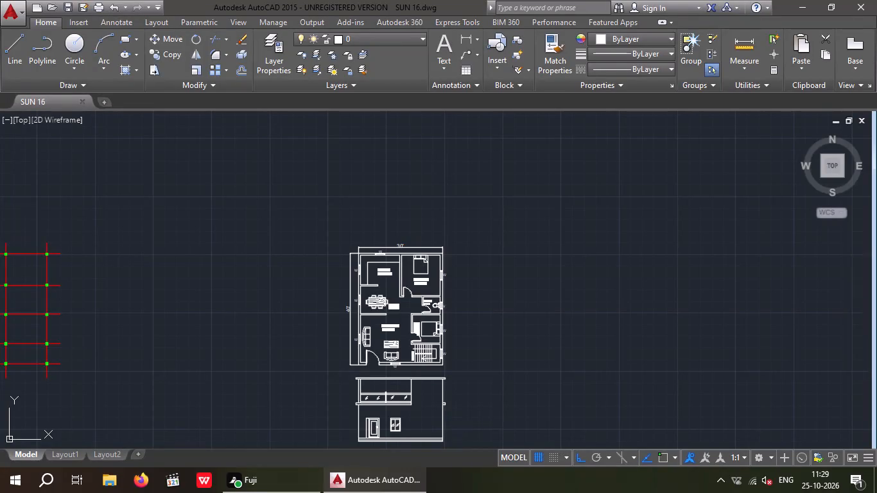
key(ctrl+s)
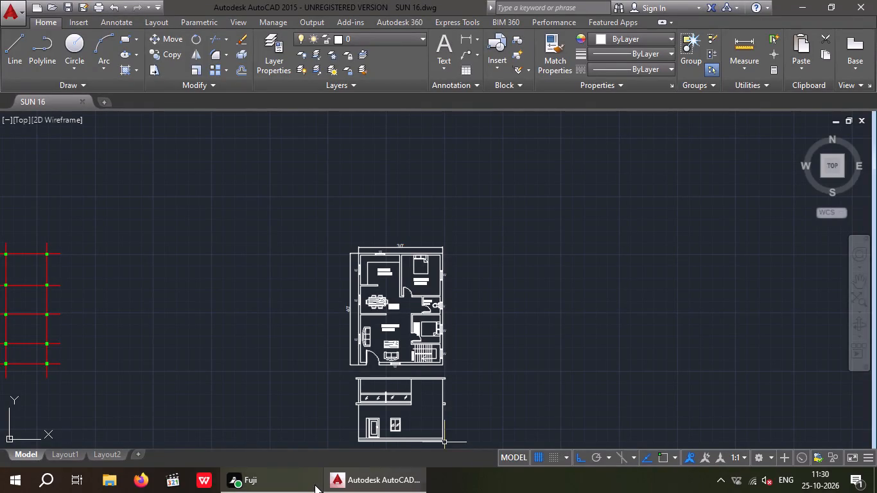
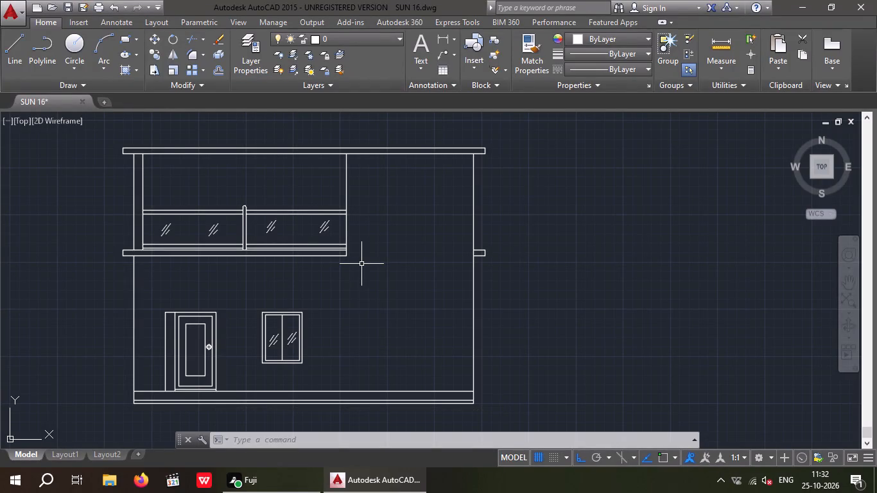
Save the drawing under its existing file name.
key(Escape)
key(Escape)
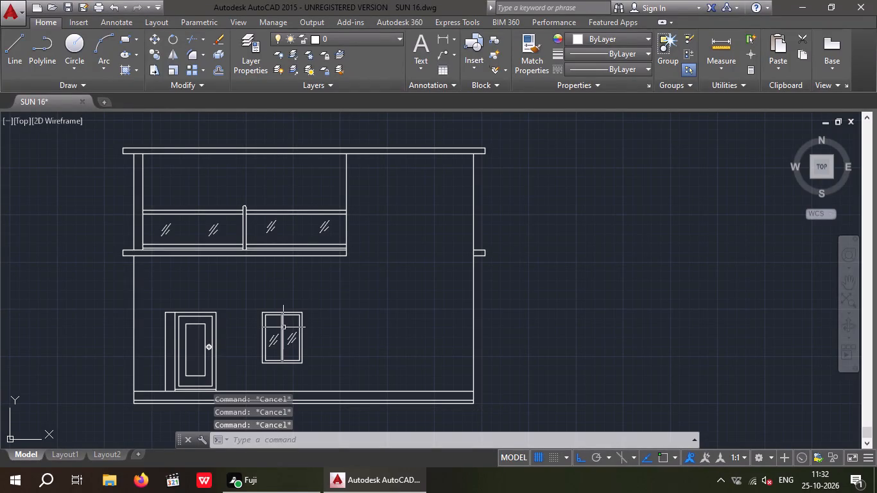
key(ctrl+s)
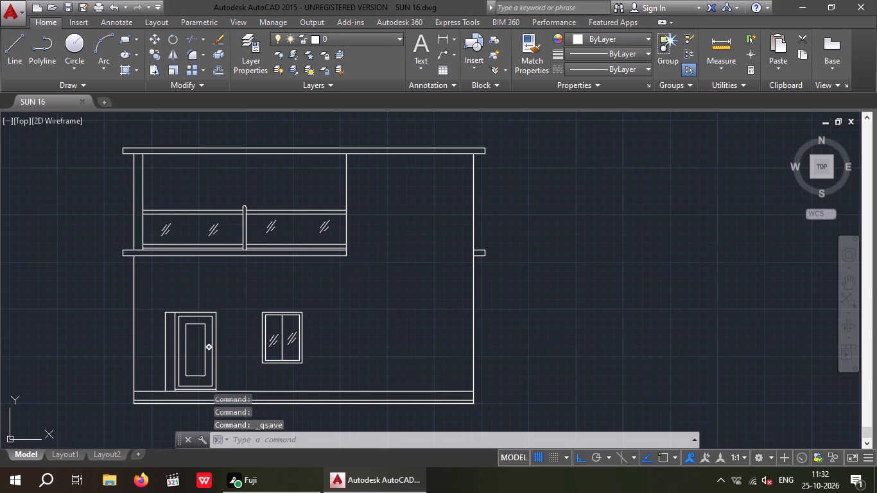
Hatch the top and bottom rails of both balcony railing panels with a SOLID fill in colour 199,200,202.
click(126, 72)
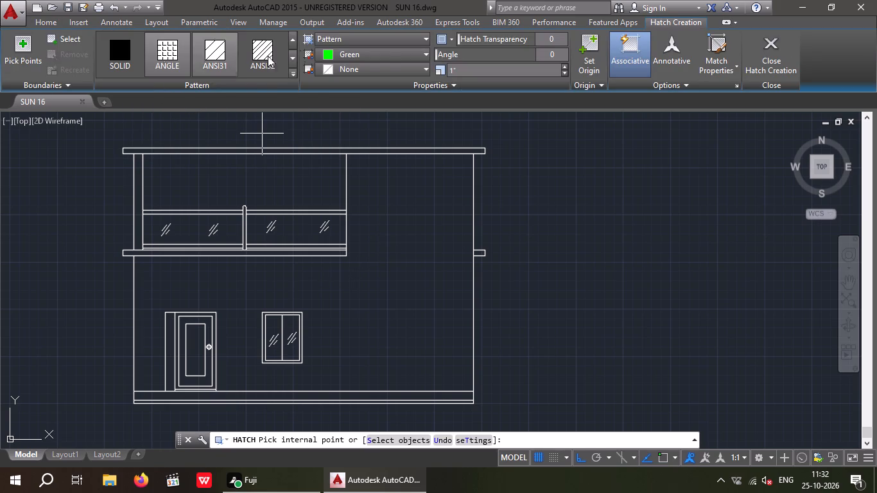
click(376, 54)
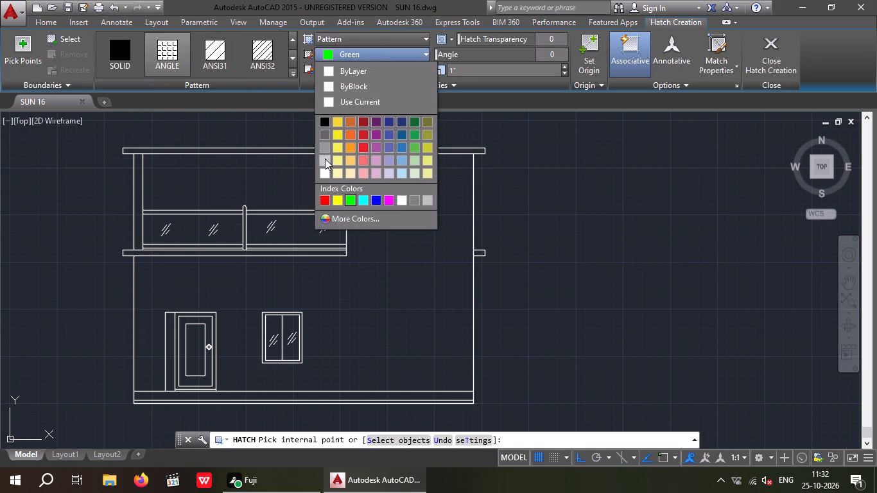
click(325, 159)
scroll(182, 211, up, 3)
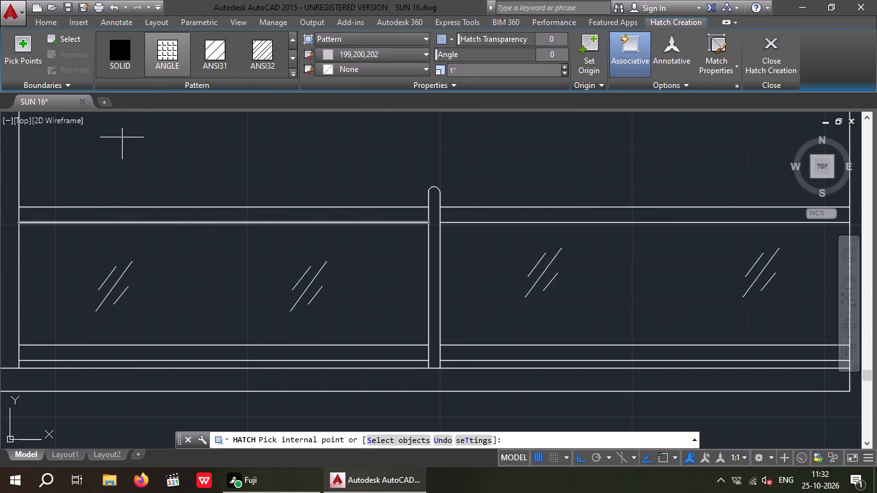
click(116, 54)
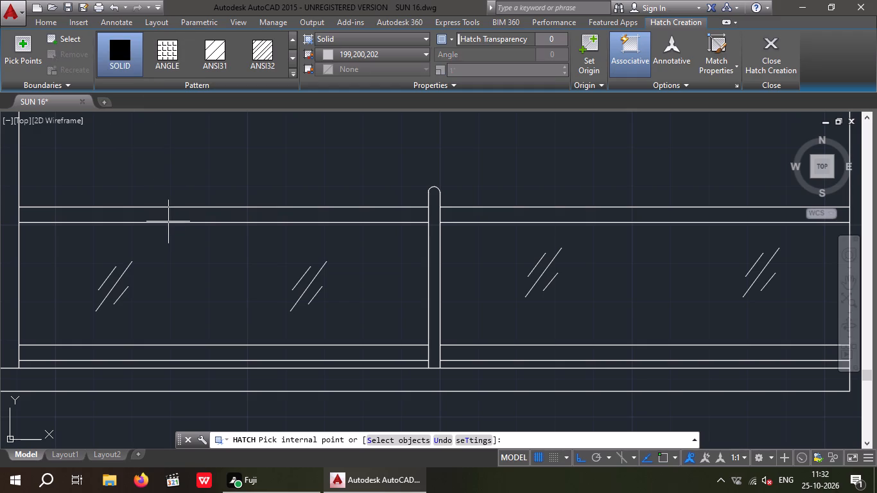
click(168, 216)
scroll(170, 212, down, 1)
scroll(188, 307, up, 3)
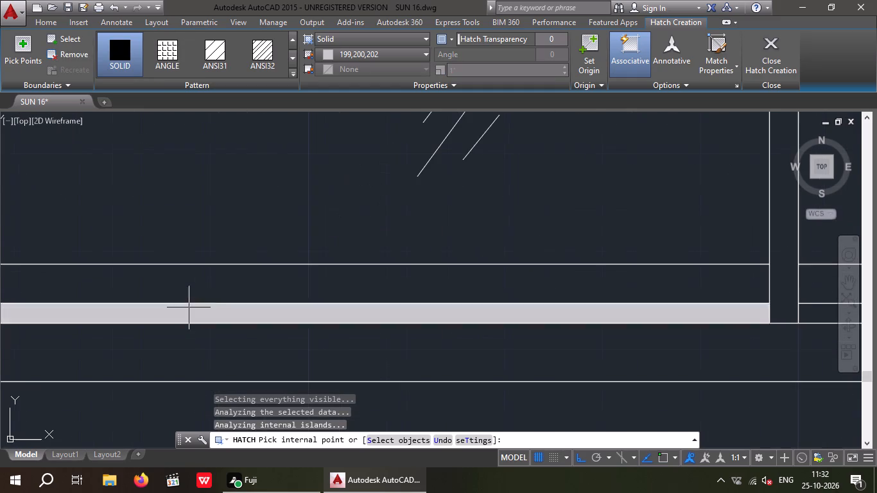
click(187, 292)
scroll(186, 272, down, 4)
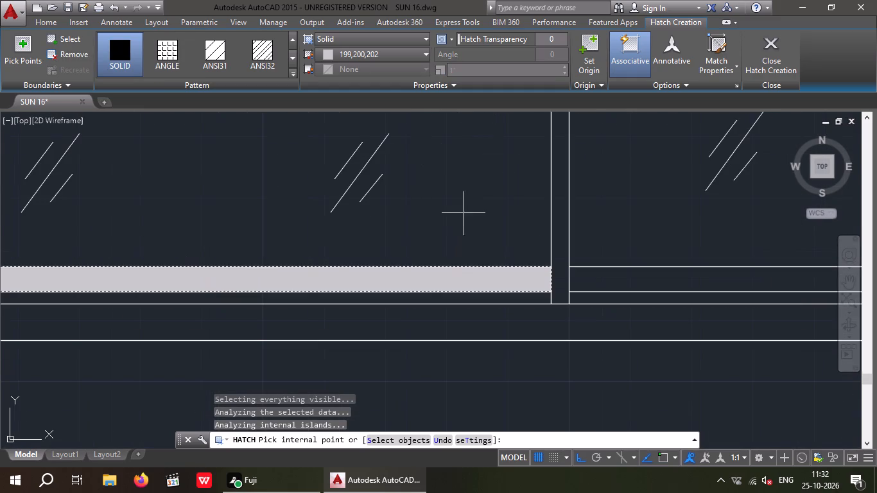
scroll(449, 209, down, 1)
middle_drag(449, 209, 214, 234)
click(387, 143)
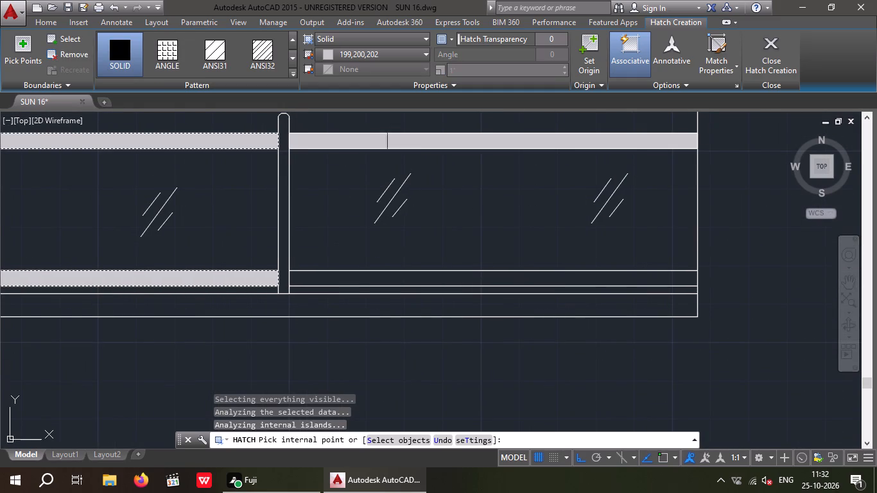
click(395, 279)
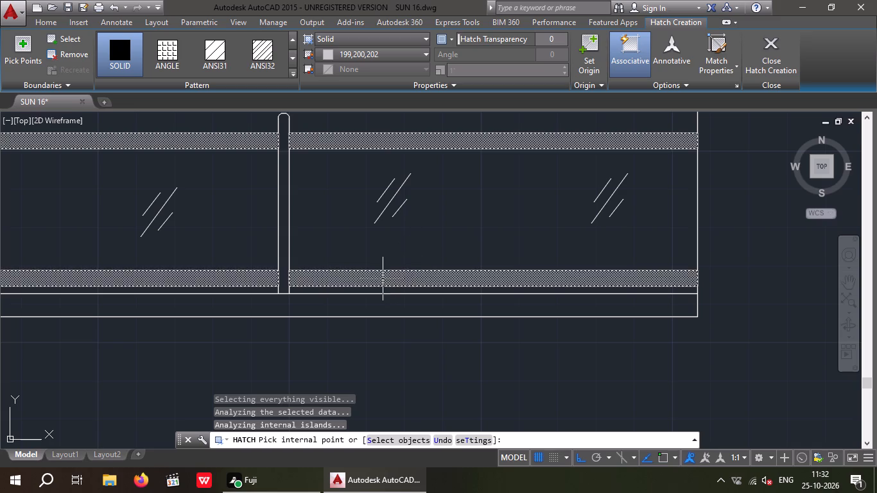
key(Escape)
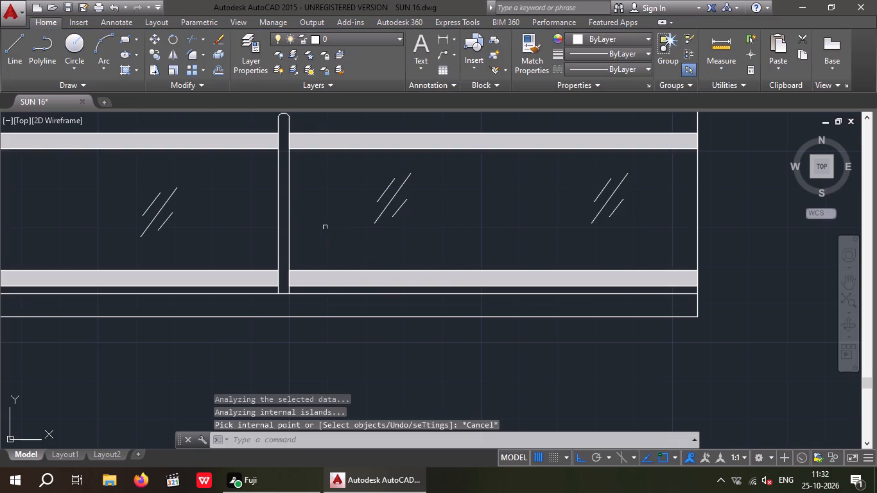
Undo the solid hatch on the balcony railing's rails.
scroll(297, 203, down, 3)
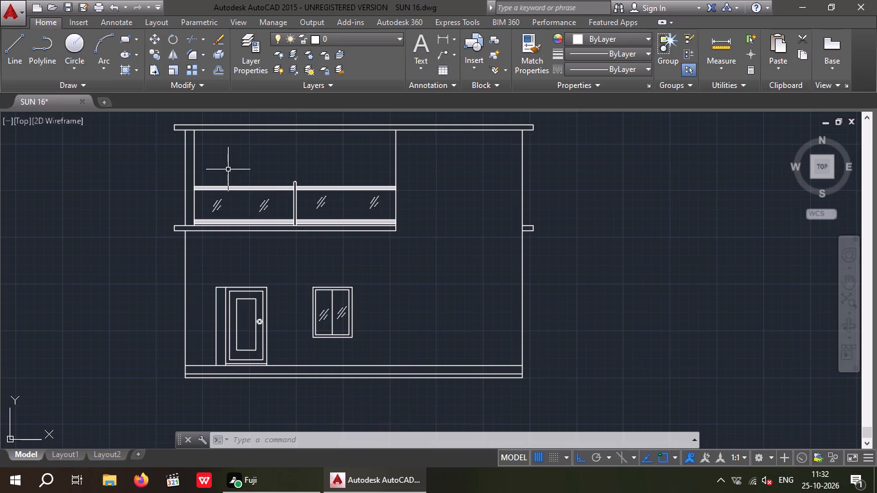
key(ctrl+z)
Delete the lower line of the top rail and the upper line of the bottom rail in both railing panels.
scroll(205, 214, up, 4)
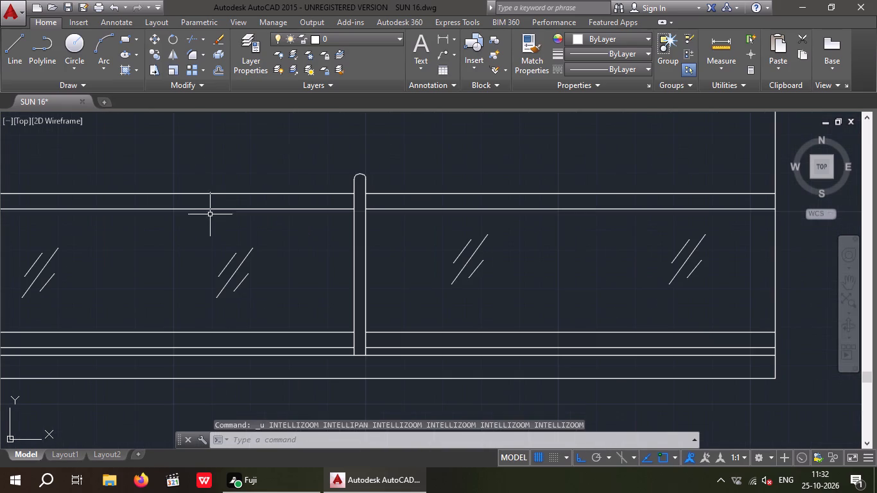
key(Escape)
key(Escape)
click(261, 225)
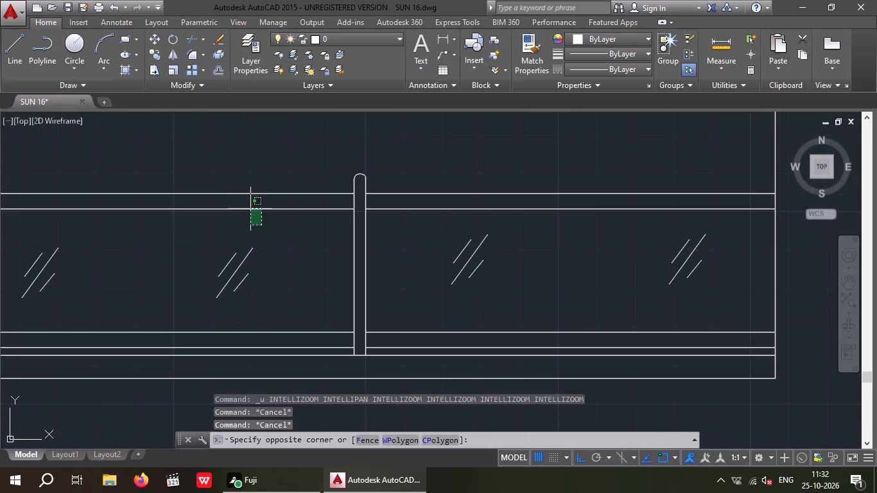
click(248, 205)
drag(409, 238, 403, 232)
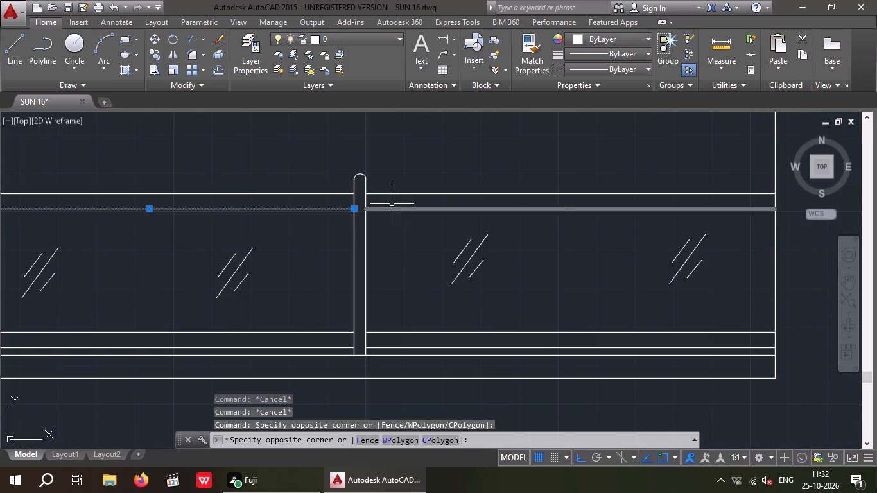
click(392, 204)
drag(416, 340, 410, 333)
click(407, 320)
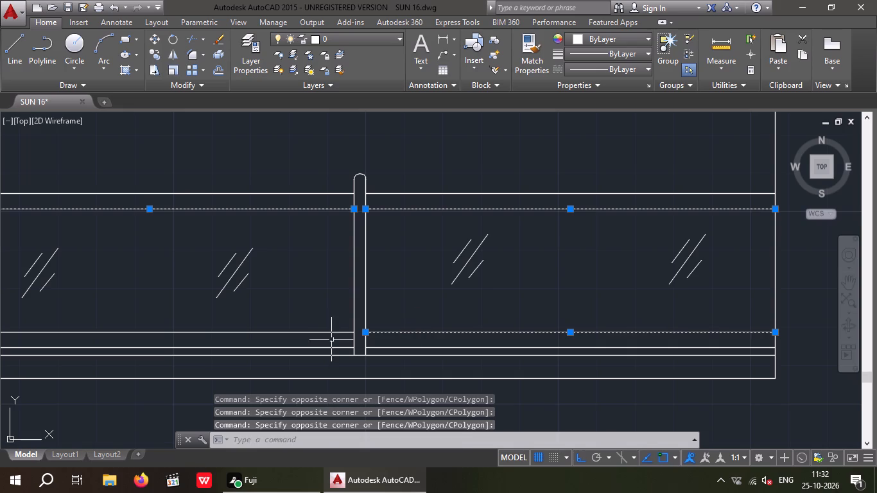
drag(331, 337, 327, 331)
click(320, 316)
key(Delete)
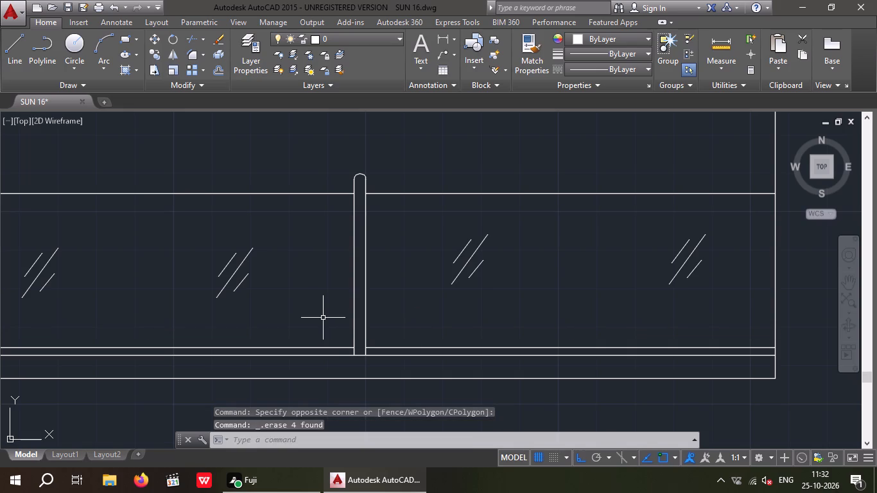
key(Escape)
key(Escape)
key(Escape)
Offset the top rail's upper line 3" downward in both balcony railing panels.
key(o)
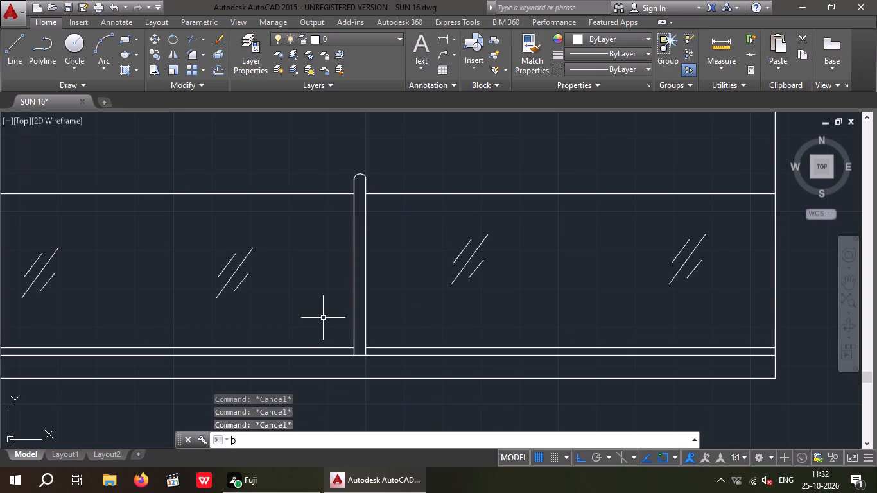
key(Return)
key(3)
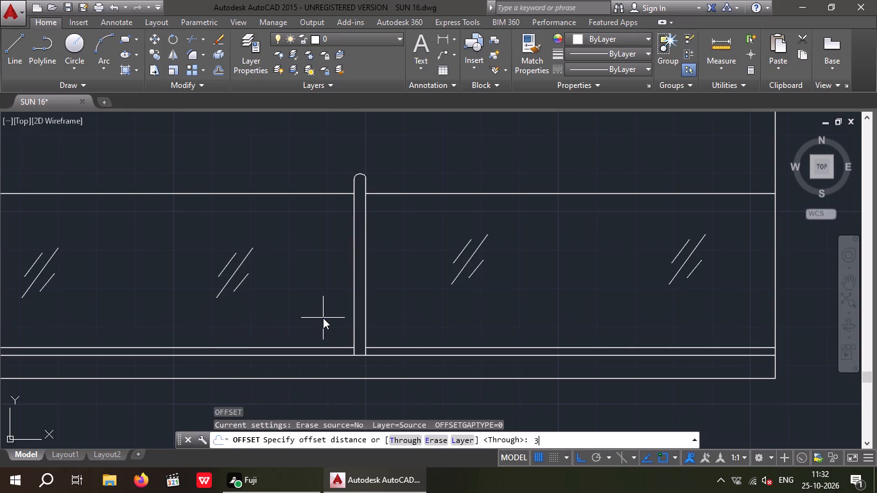
key(shift+quotedbl)
key(Return)
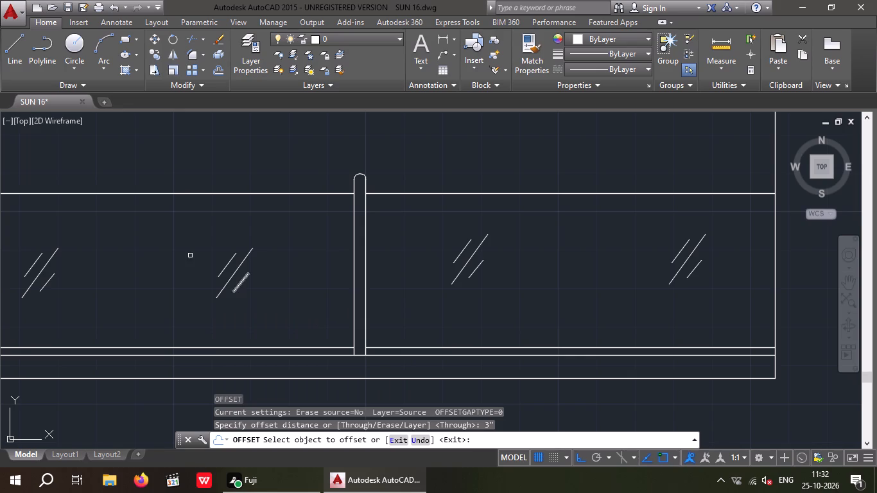
drag(195, 194, 196, 203)
click(196, 205)
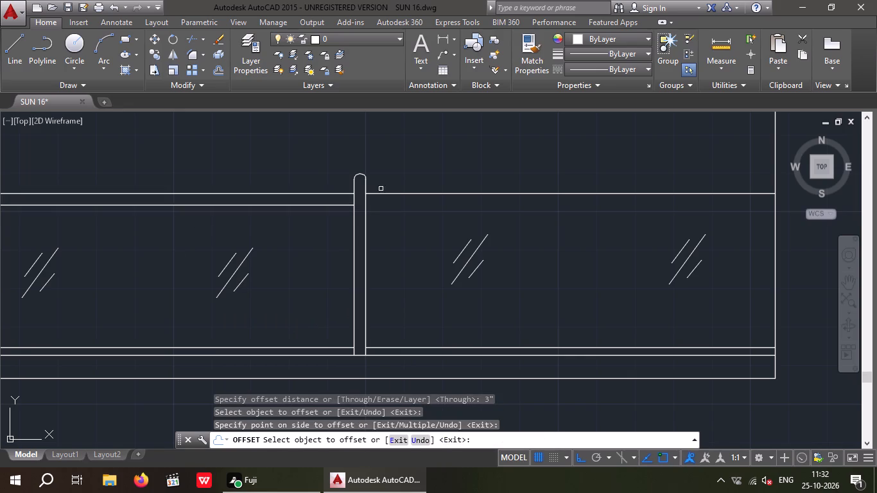
drag(403, 193, 403, 200)
click(403, 206)
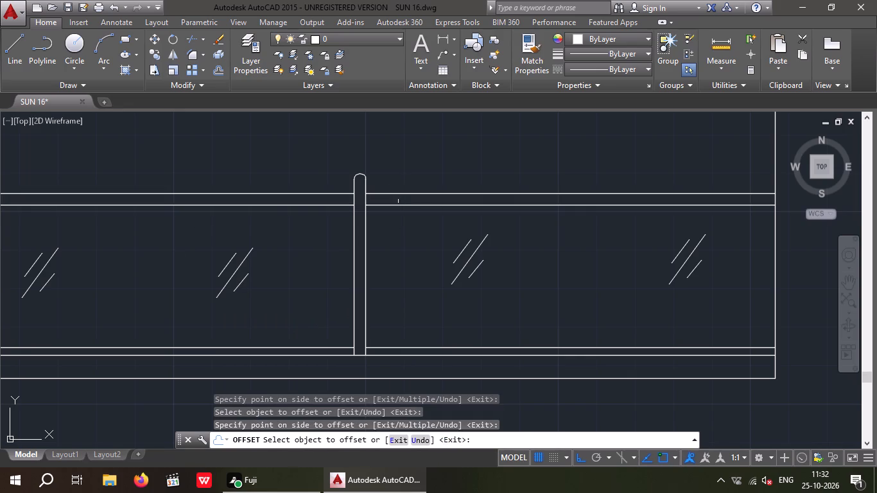
Offset the bottom rail's lower line 3" upward in both balcony railing panels.
click(394, 349)
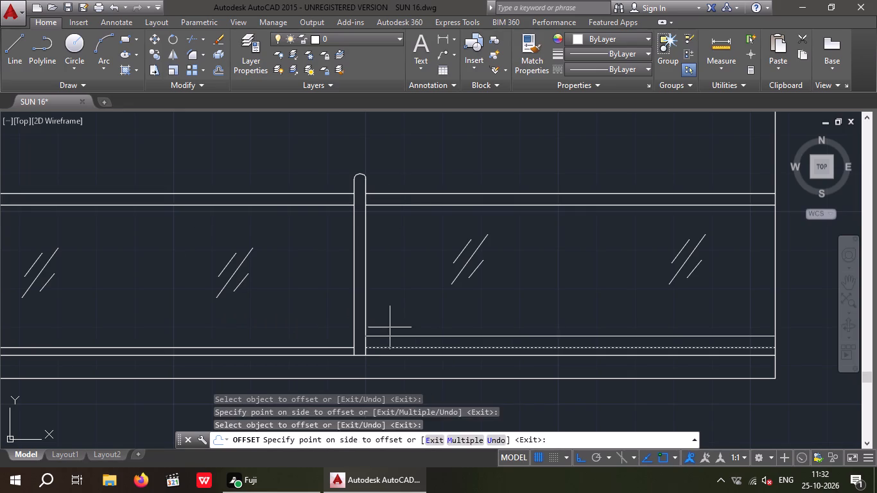
click(390, 327)
click(327, 349)
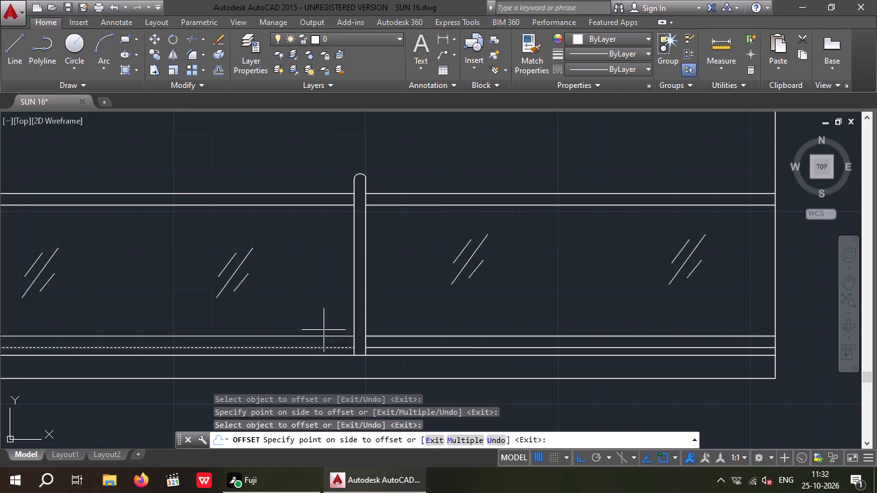
click(324, 330)
scroll(335, 297, down, 1)
middle_drag(334, 295, 419, 300)
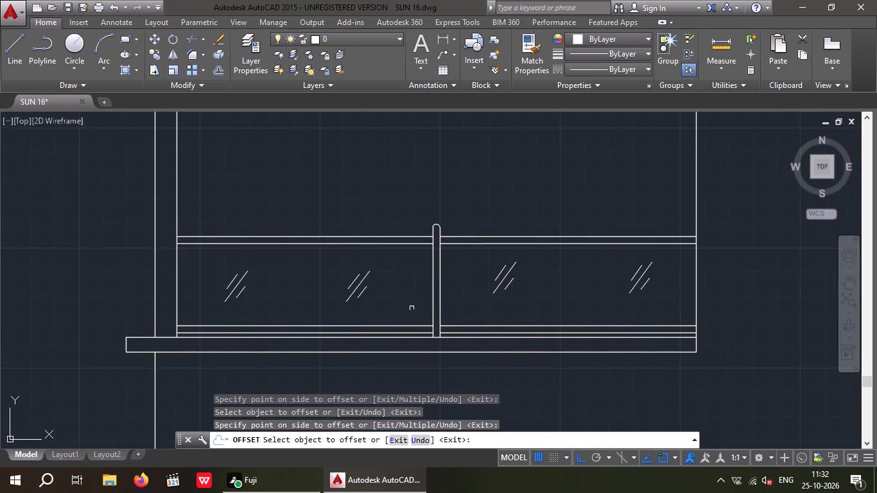
key(Escape)
key(Escape)
key(Escape)
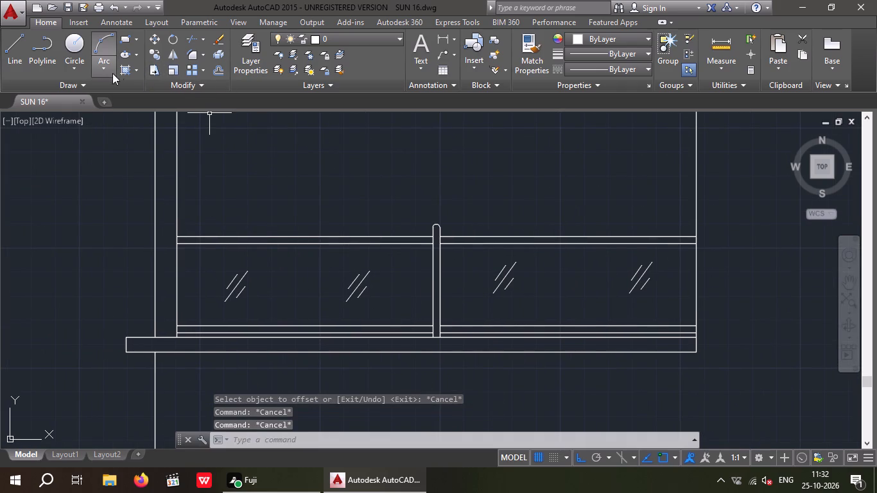
Hatch the narrowed top and bottom rails of both railing panels with a SOLID fill in colour 199,200,202.
click(124, 71)
click(122, 53)
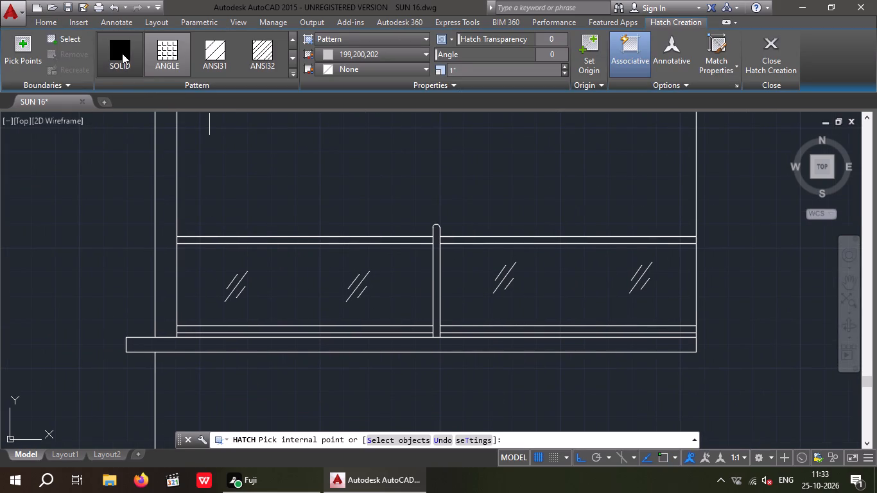
click(341, 54)
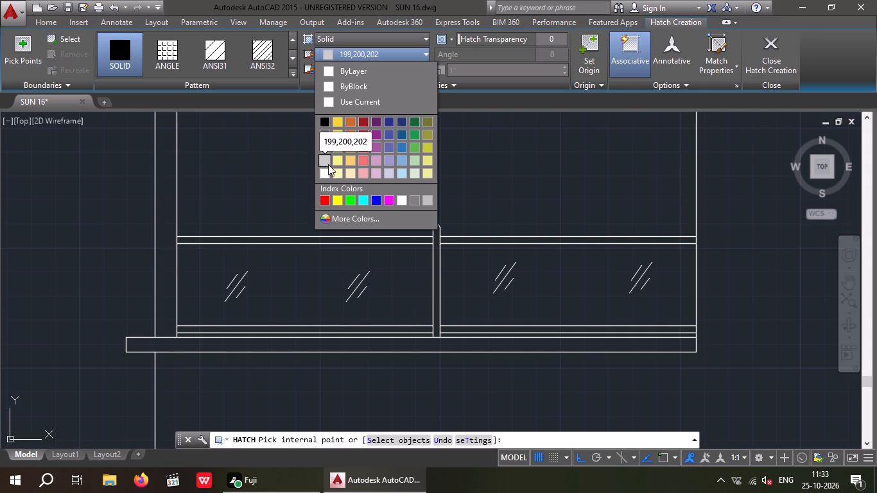
click(324, 159)
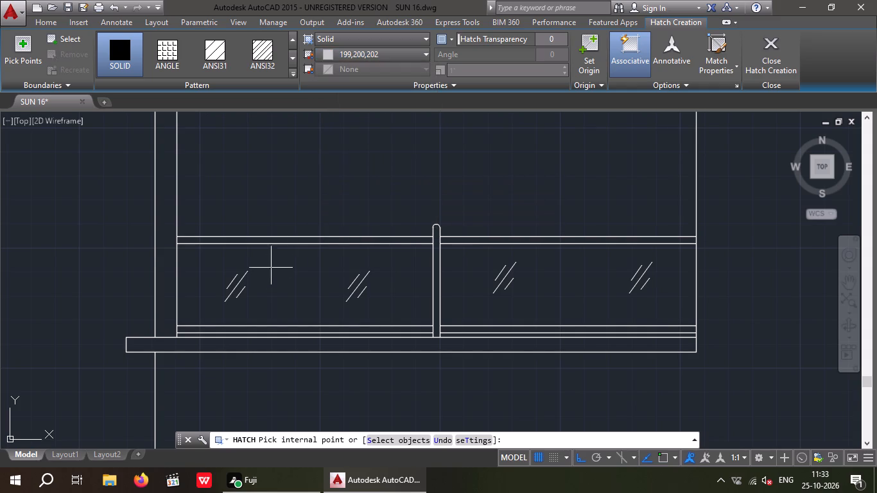
click(248, 239)
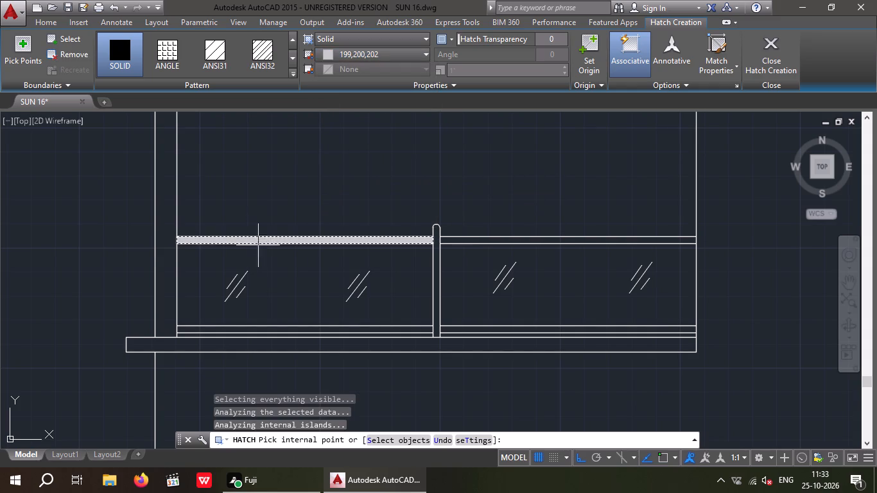
click(270, 331)
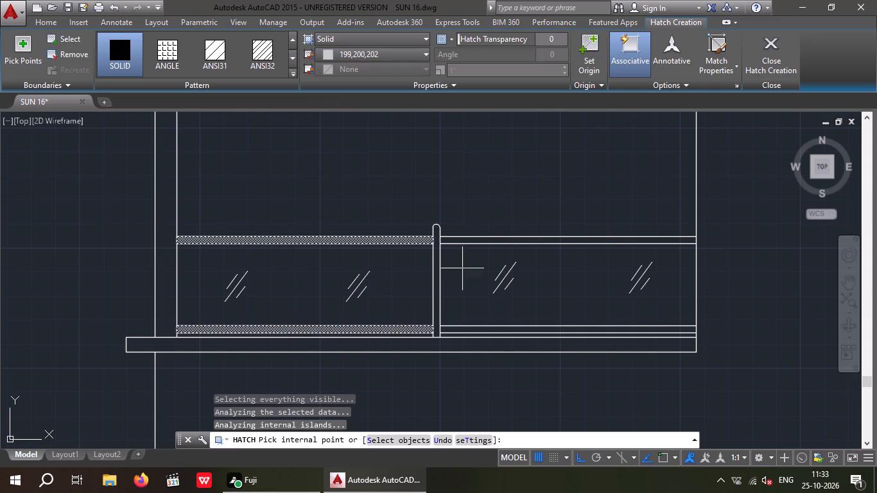
click(466, 238)
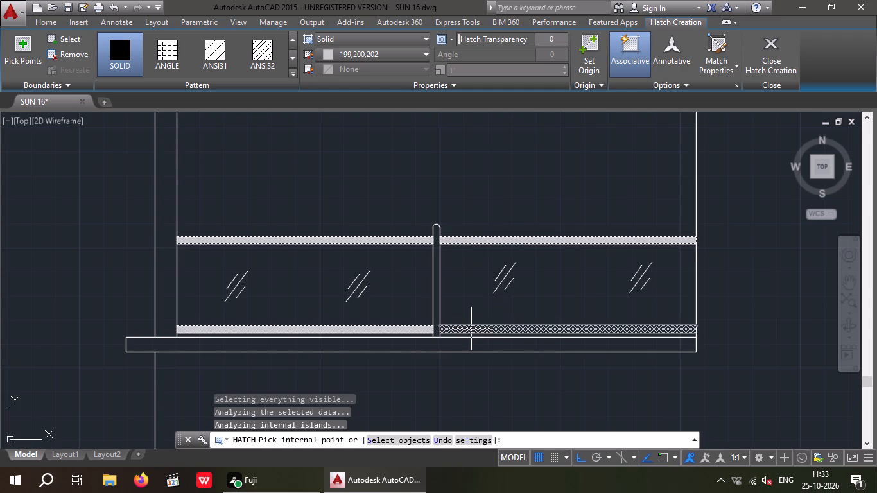
click(471, 329)
key(Escape)
key(Escape)
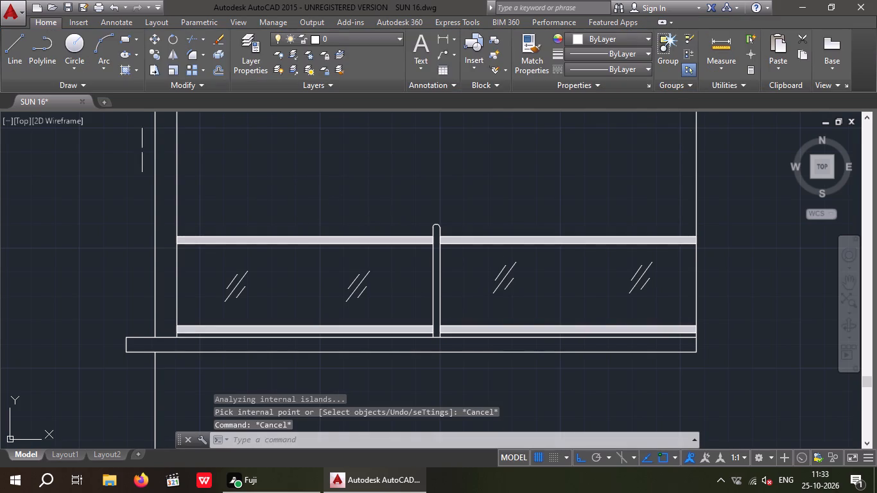
Hatch the round-topped central post of the balcony railing with a SOLID fill in colour 99,100,102.
click(126, 71)
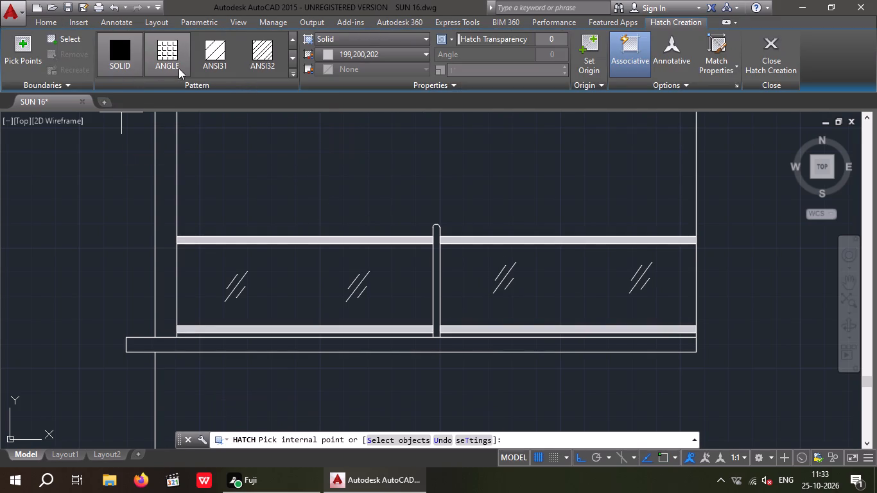
click(349, 52)
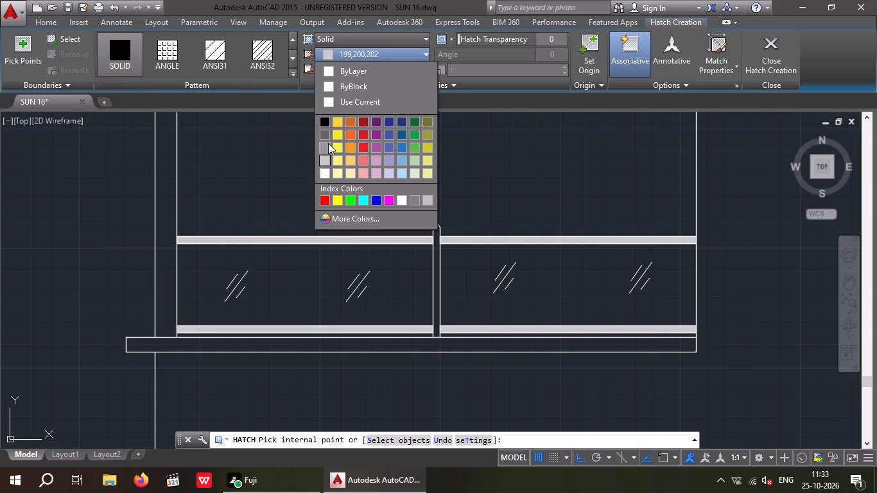
click(325, 132)
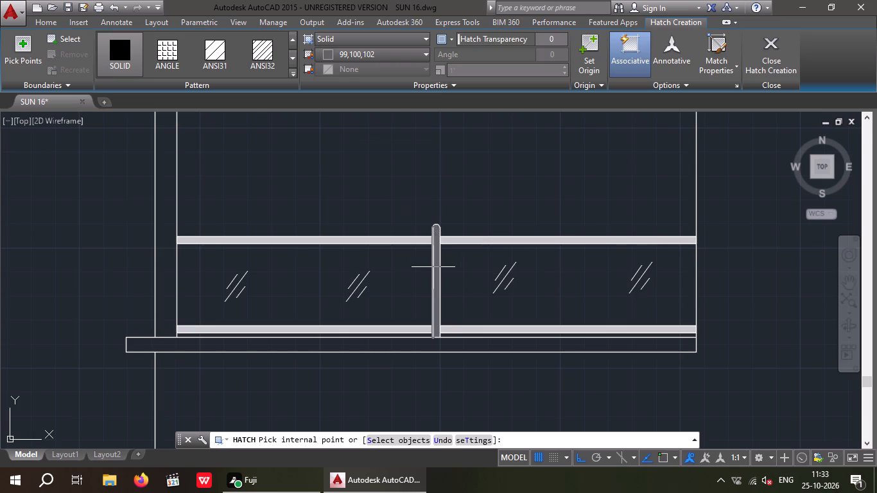
click(435, 267)
key(Escape)
Hatch the glass areas of both balcony railing panels with a SOLID fill in colour 173,221,247.
scroll(353, 221, down, 1)
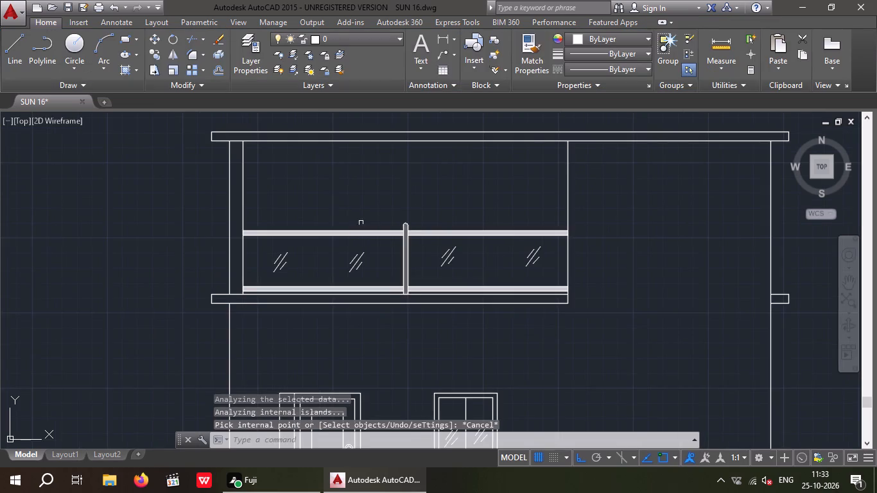
middle_drag(357, 221, 170, 192)
scroll(218, 211, down, 1)
middle_drag(221, 214, 253, 230)
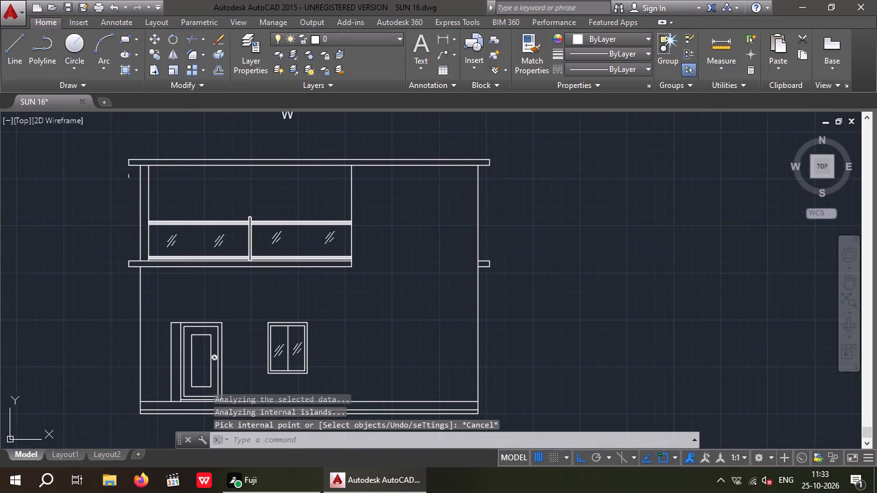
click(126, 70)
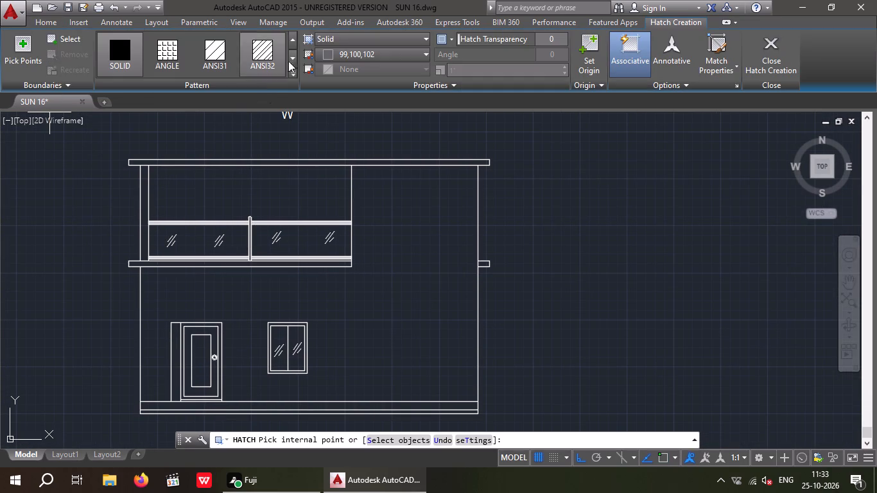
click(372, 56)
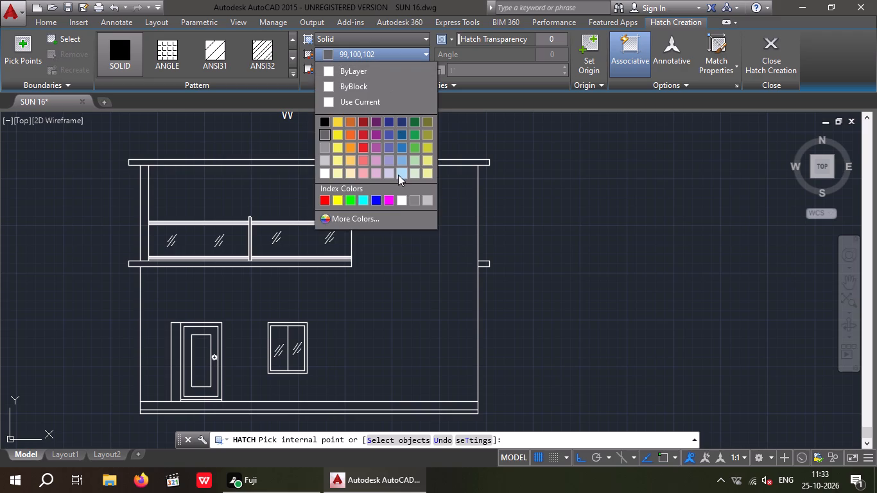
click(398, 175)
click(297, 239)
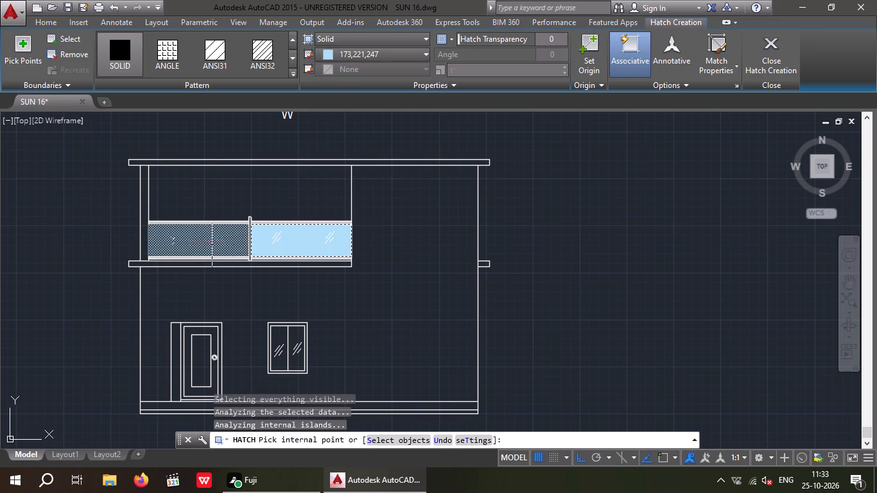
click(209, 241)
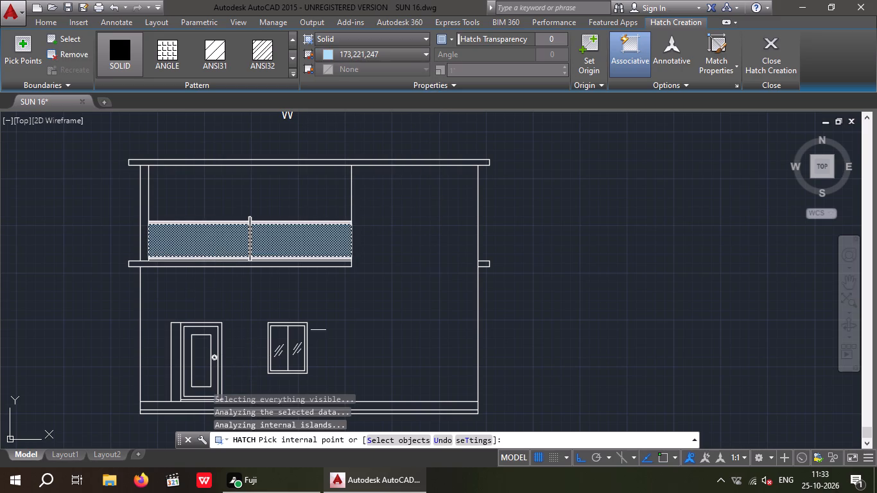
key(Escape)
key(Escape)
key(Escape)
key(Escape)
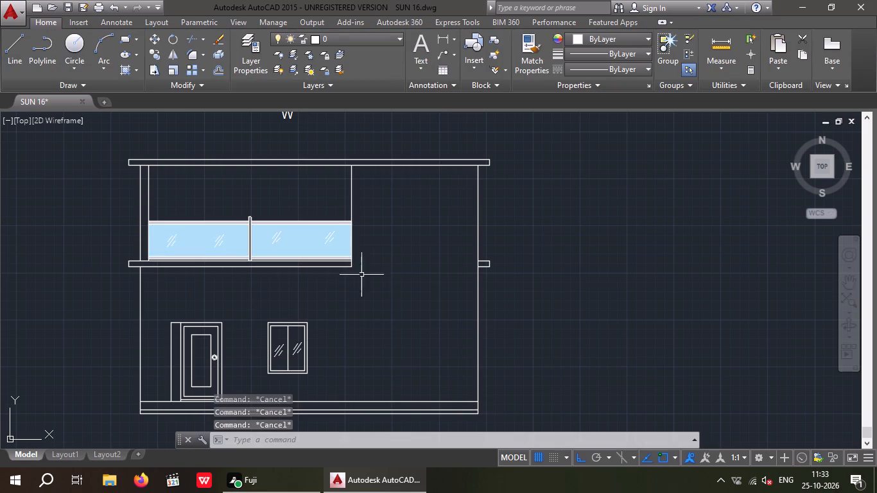
Hatch the frame of the ground-floor window with a SOLID fill in colour 199,200,202.
middle_drag(373, 274, 408, 262)
scroll(408, 254, down, 1)
middle_drag(407, 258, 407, 268)
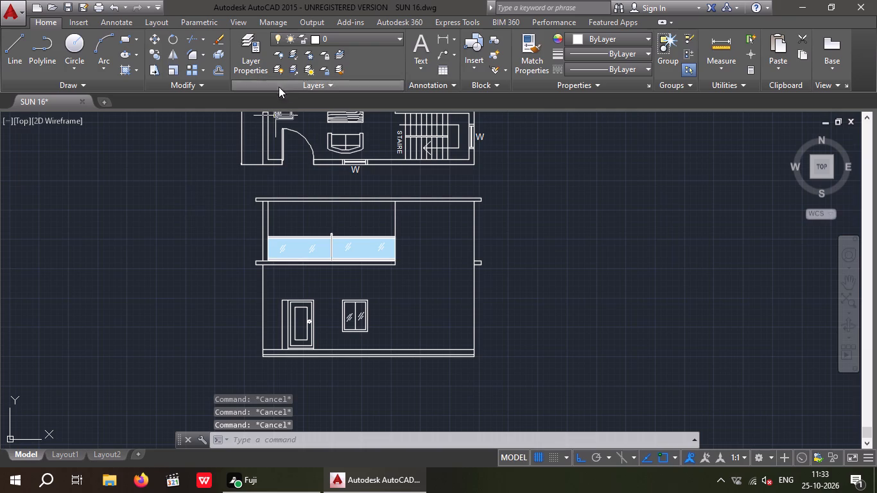
click(128, 64)
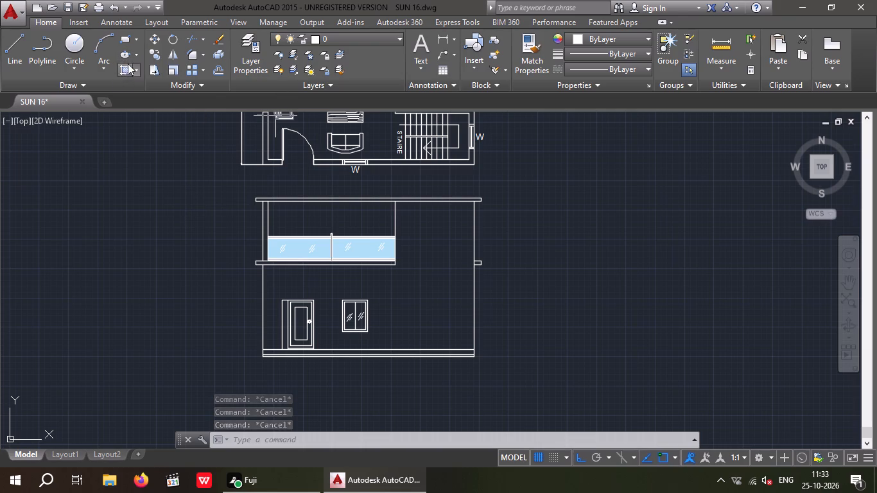
click(352, 55)
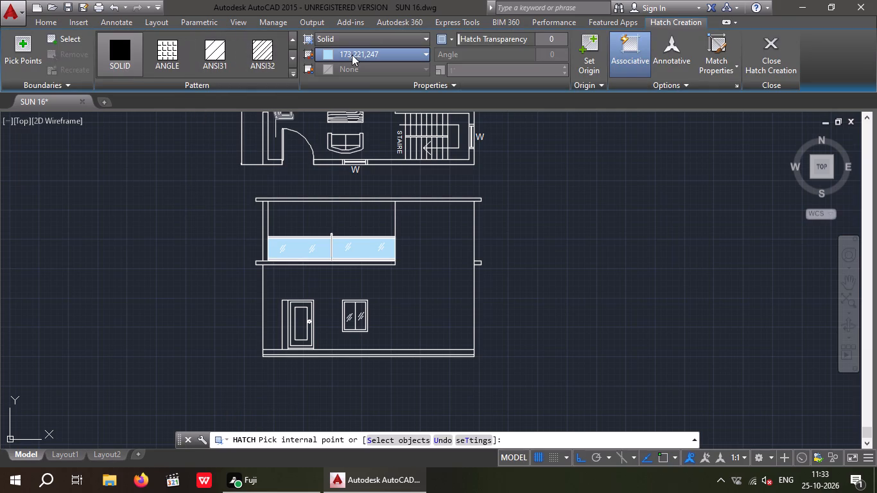
click(322, 159)
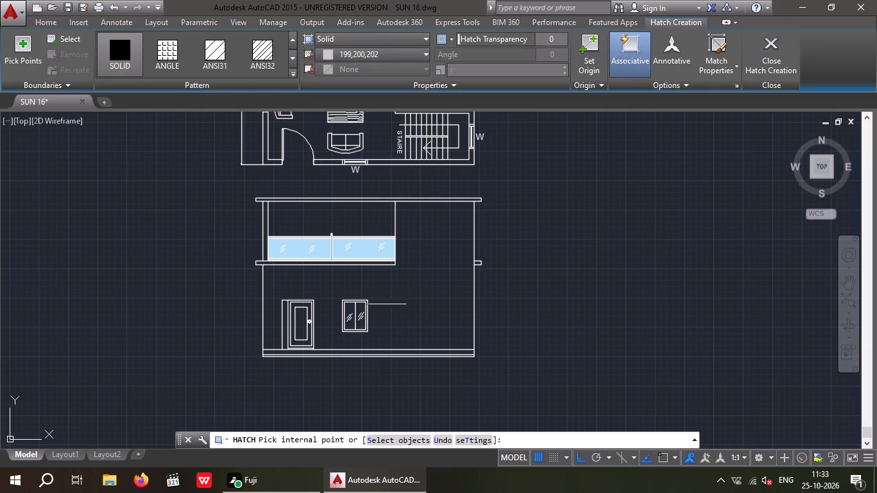
scroll(353, 309, up, 4)
click(284, 263)
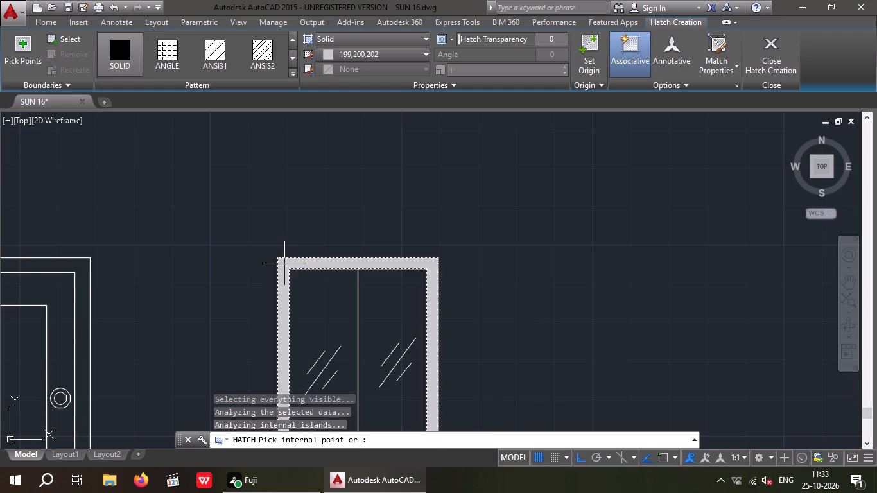
scroll(254, 206, down, 2)
key(Escape)
Hatch both glass panes of the ground-floor window with a SOLID fill in colour 173,221,247.
middle_drag(250, 236, 252, 268)
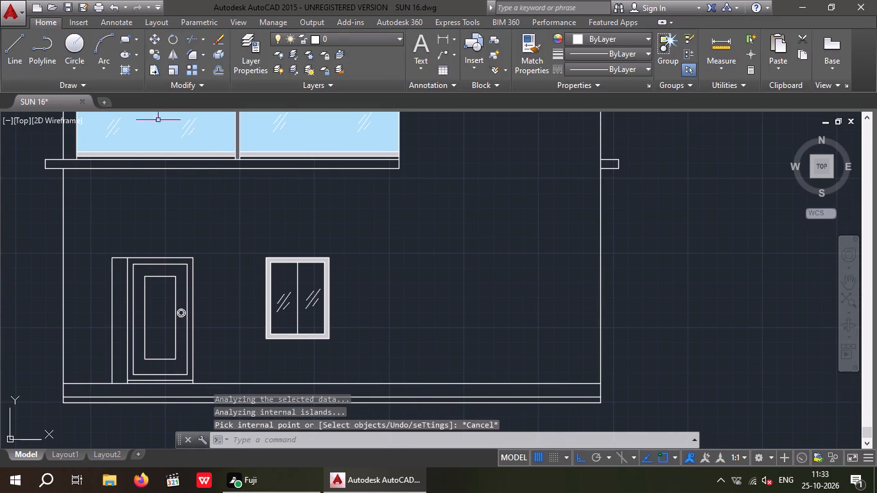
click(125, 71)
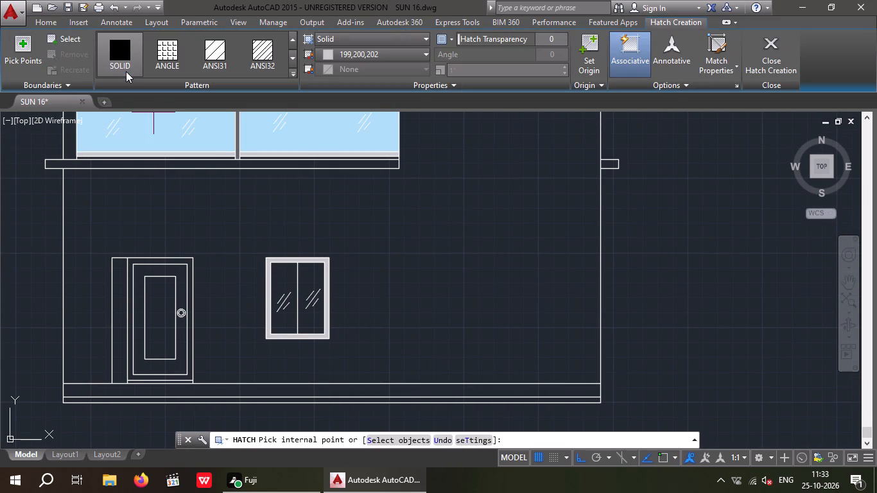
click(359, 53)
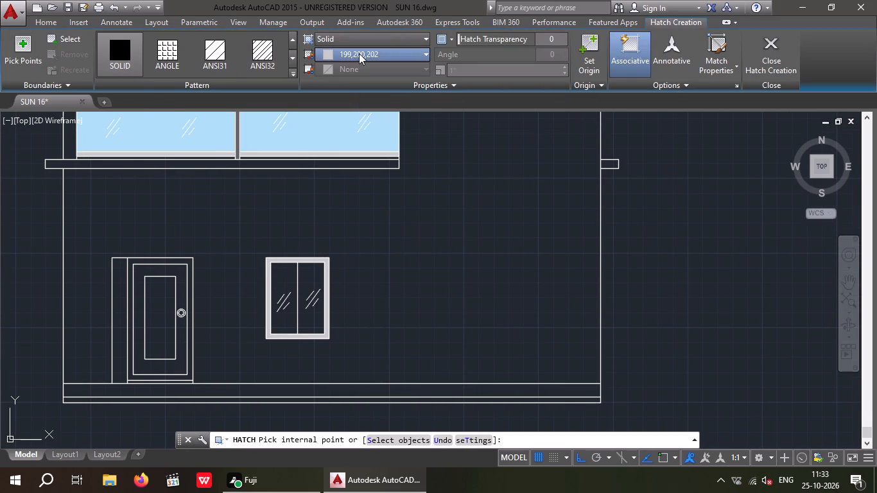
click(404, 175)
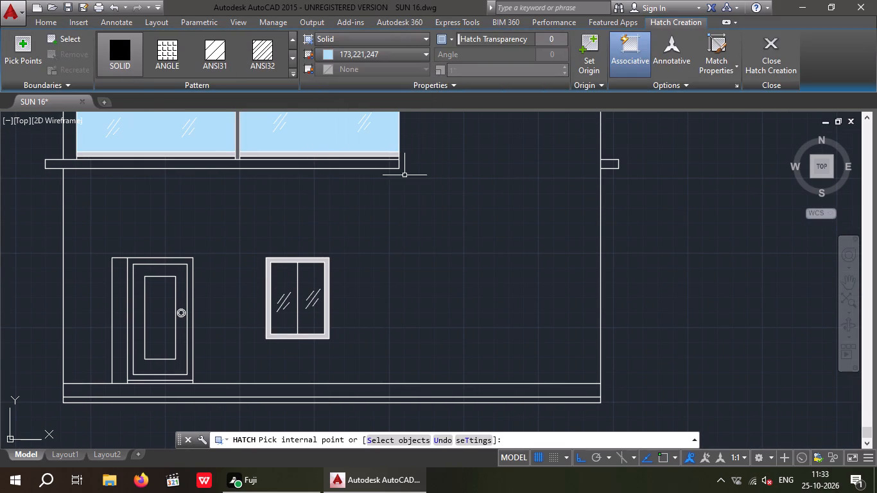
click(285, 282)
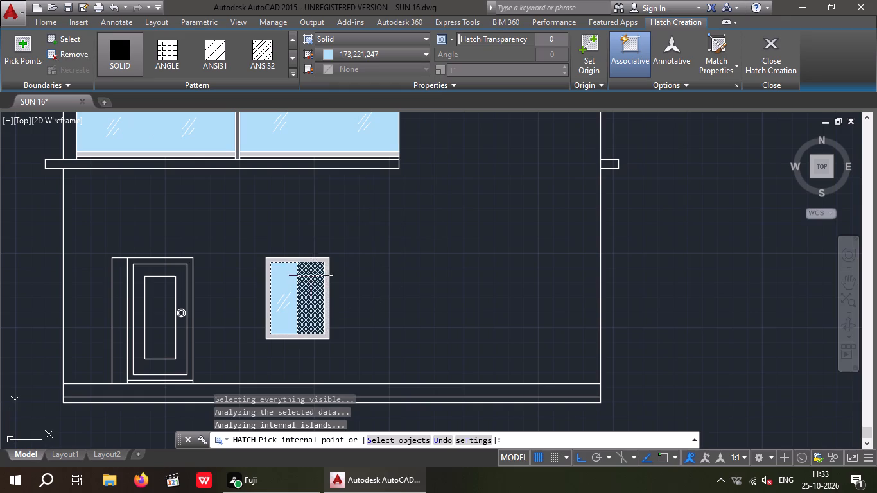
click(311, 276)
key(Escape)
Offset the elevation's right outer wall line 3'6" inward.
scroll(385, 250, down, 1)
middle_drag(385, 250, 364, 280)
middle_drag(396, 256, 318, 298)
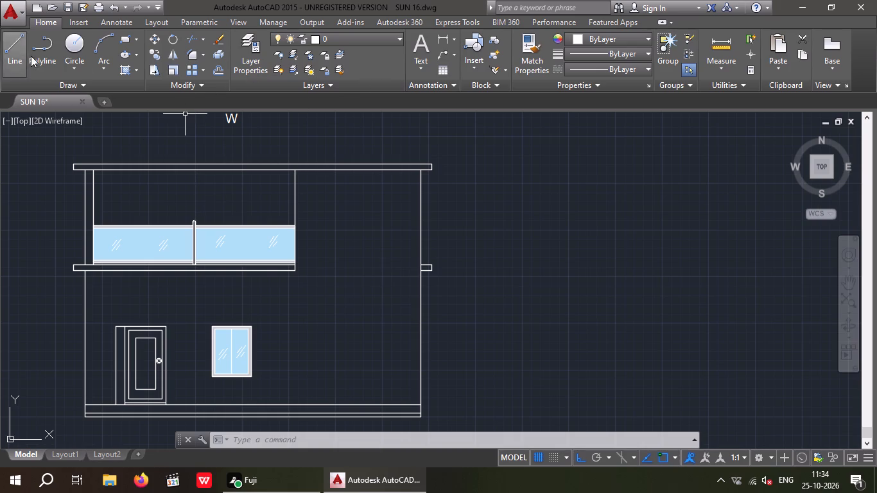
key(Escape)
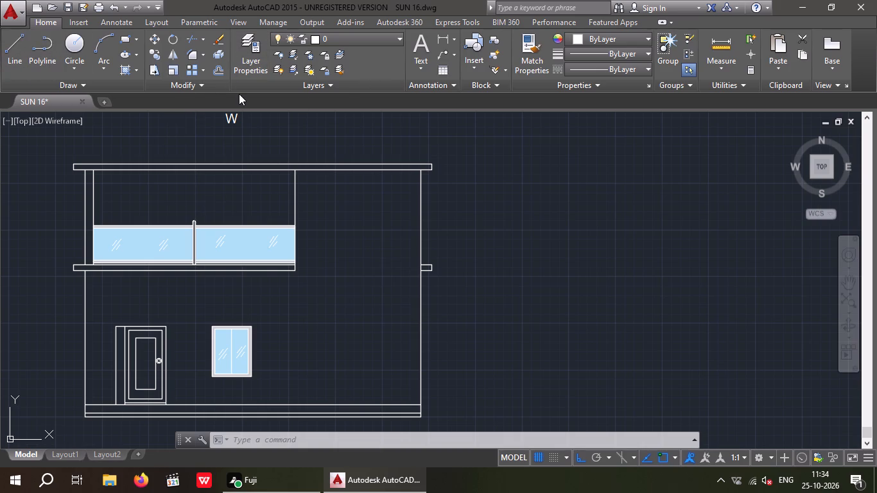
key(Escape)
key(o)
key(Return)
key(3)
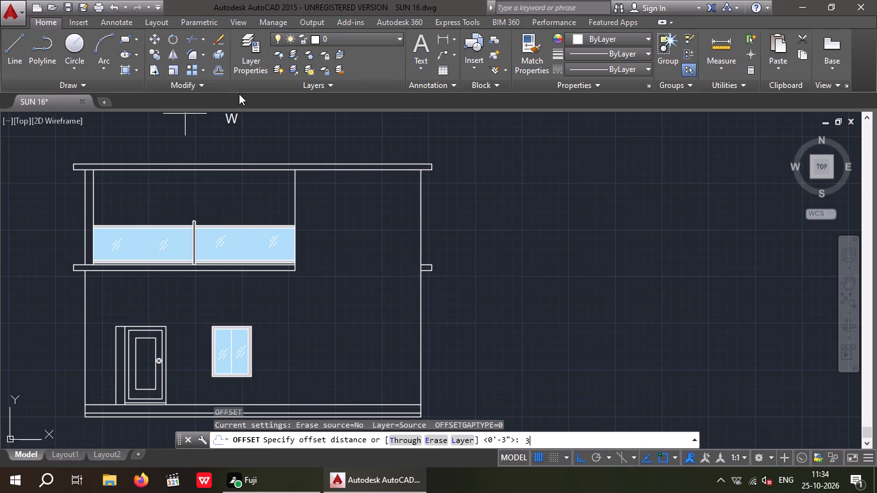
key(apostrophe)
key(6)
key(shift+quotedbl)
key(Return)
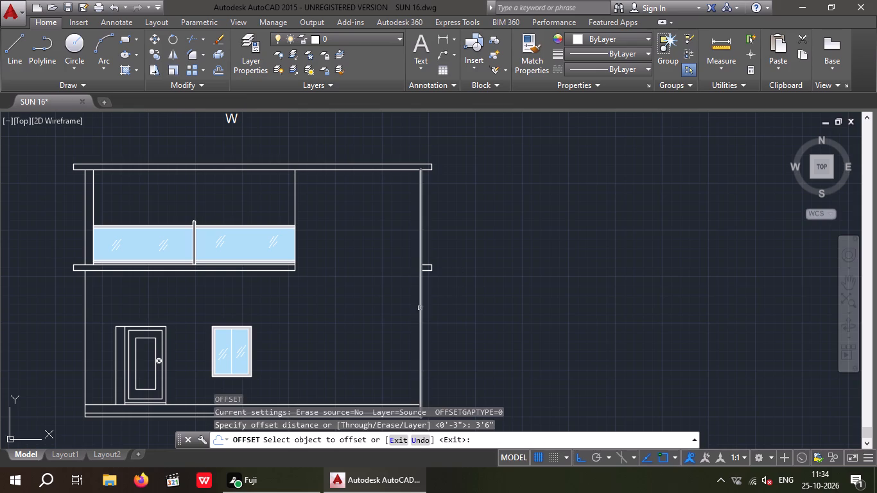
drag(421, 302, 390, 310)
click(372, 313)
Offset the lower line of the roof slab 3'6" downward.
drag(333, 170, 335, 178)
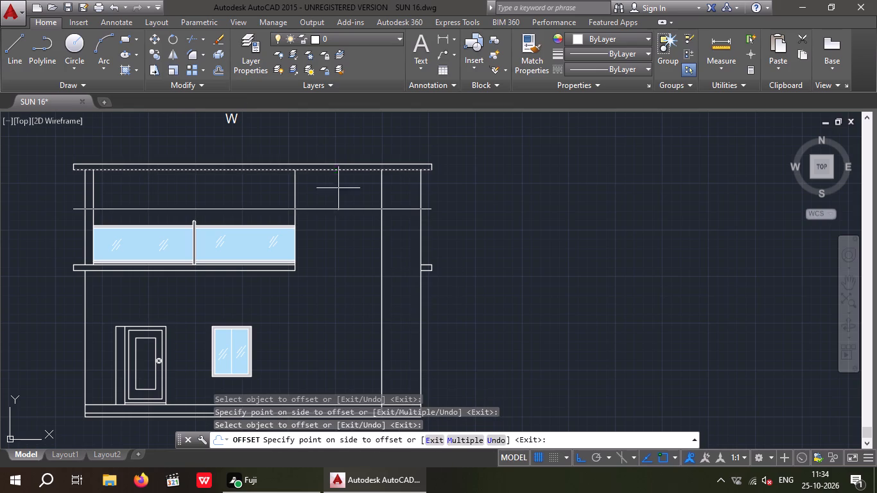
click(342, 194)
key(Escape)
key(Escape)
key(Escape)
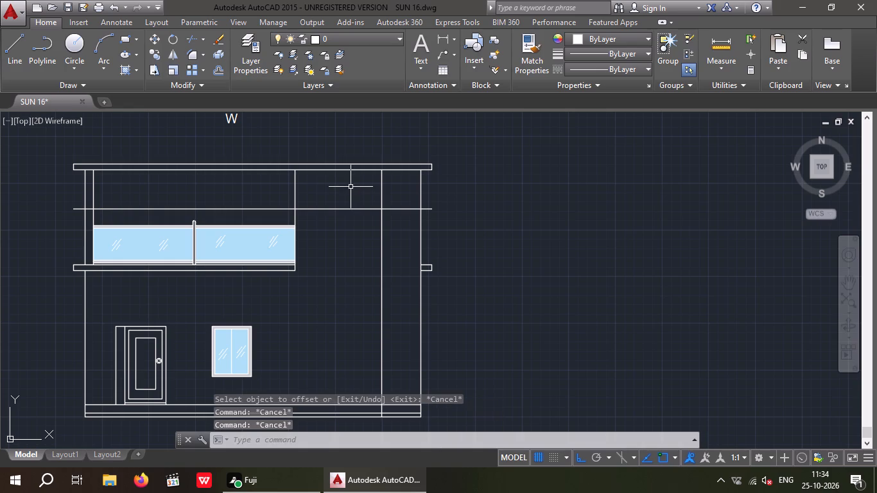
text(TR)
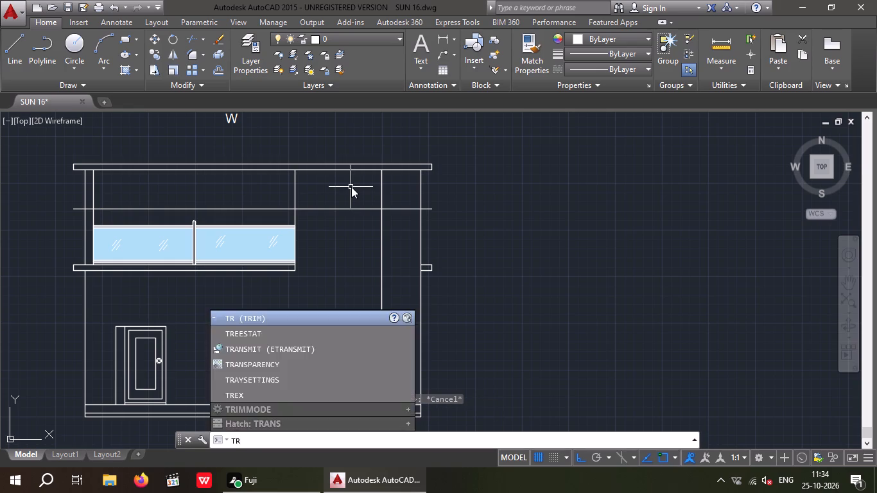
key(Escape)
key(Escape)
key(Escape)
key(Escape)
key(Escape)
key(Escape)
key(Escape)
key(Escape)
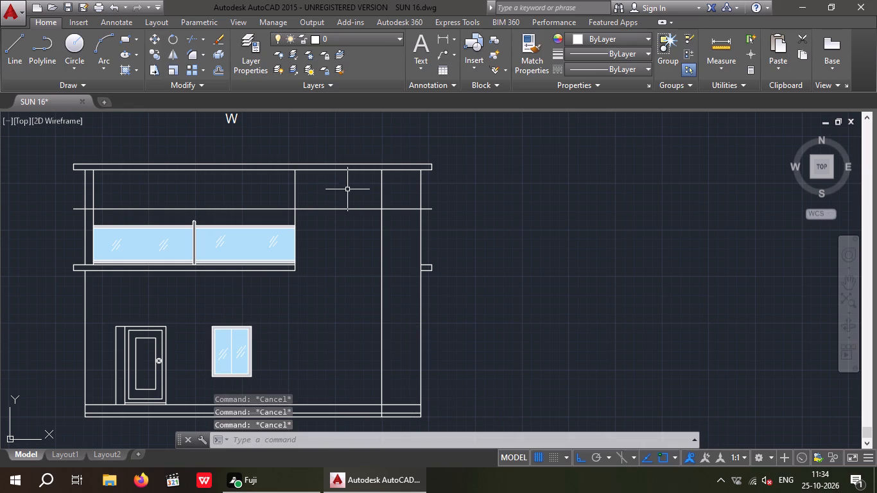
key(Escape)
Trim the offset horizontal line across the left wall and above the railing, back to the upper right wall's left edge.
text(TR)
key(space)
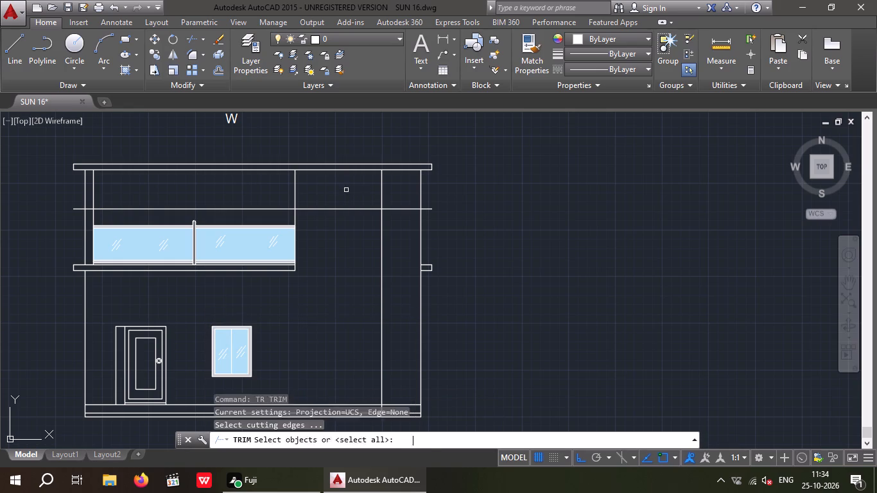
key(space)
scroll(70, 208, up, 4)
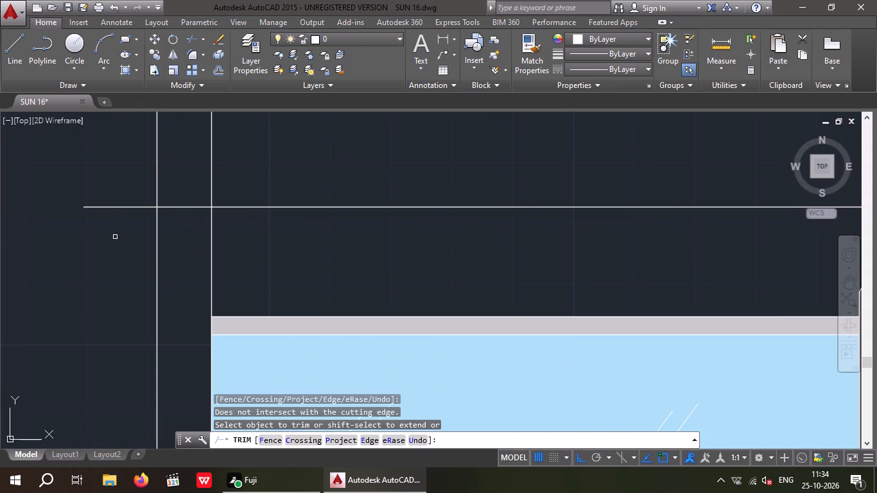
drag(118, 237, 107, 233)
click(82, 175)
drag(196, 235, 182, 205)
click(178, 188)
scroll(179, 190, down, 1)
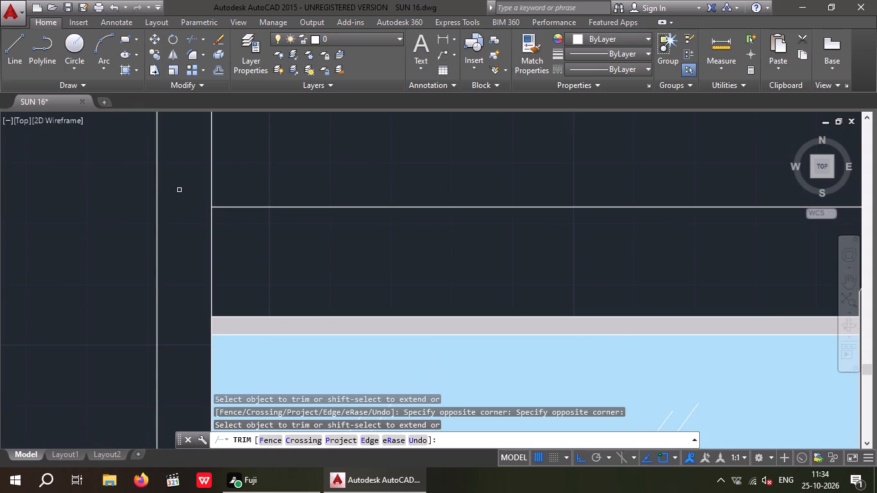
scroll(179, 190, down, 1)
drag(265, 211, 242, 174)
click(238, 159)
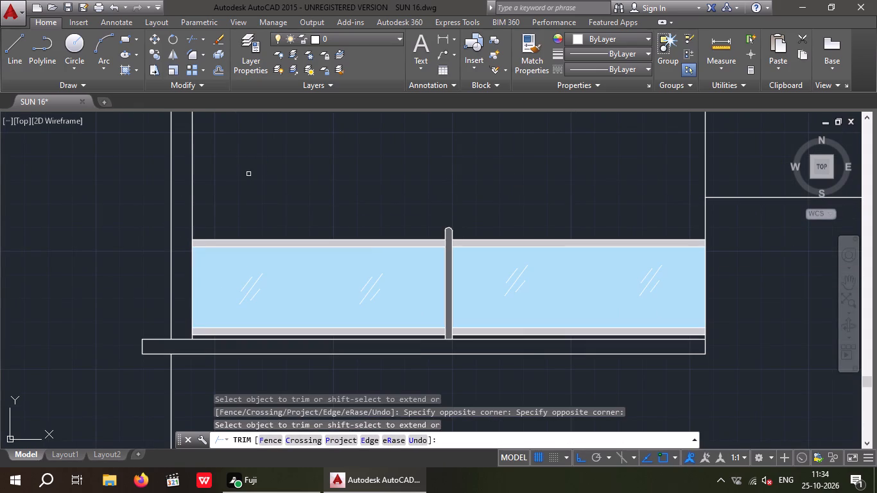
Trim the horizontal line's right end and the inset vertical line's top so the two meet in a corner.
middle_drag(308, 155, 207, 216)
scroll(313, 191, down, 2)
middle_drag(364, 184, 221, 208)
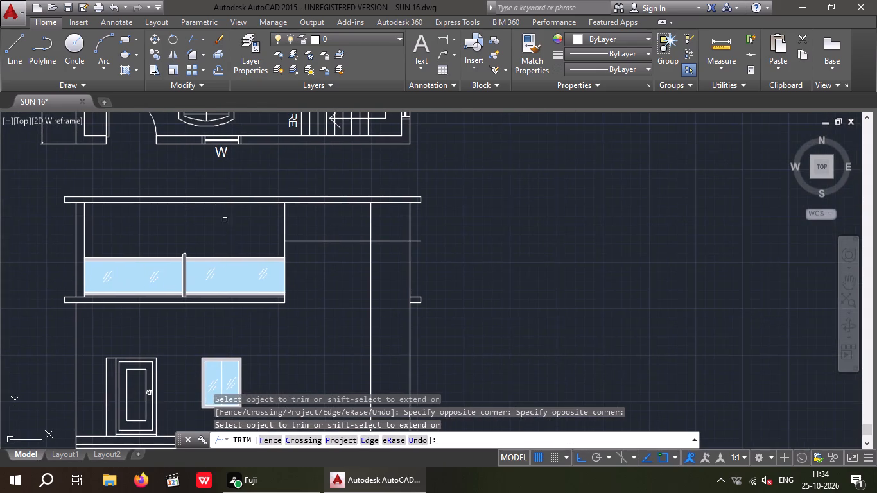
scroll(387, 241, up, 3)
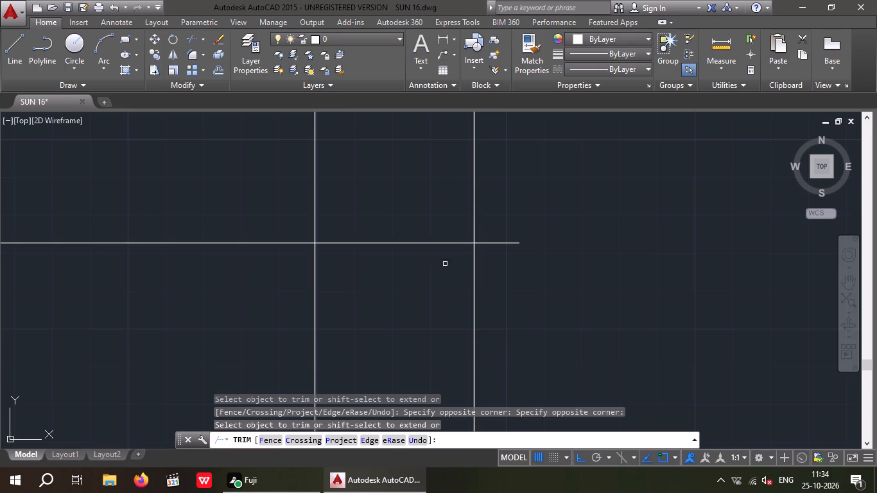
drag(532, 262, 520, 260)
click(498, 201)
drag(391, 300, 382, 276)
click(367, 233)
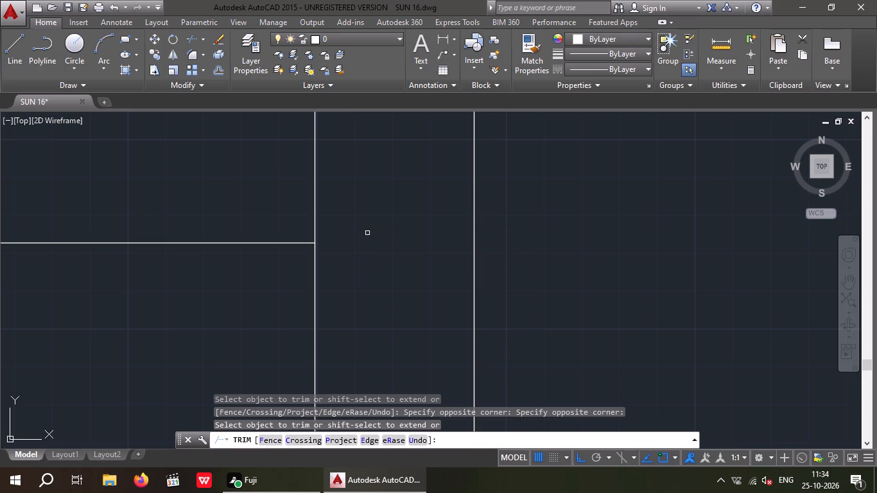
drag(386, 158, 286, 187)
click(266, 188)
Trim the inset vertical line out of the plinth so it ends at the plinth's top line.
scroll(285, 170, down, 3)
scroll(286, 227, down, 1)
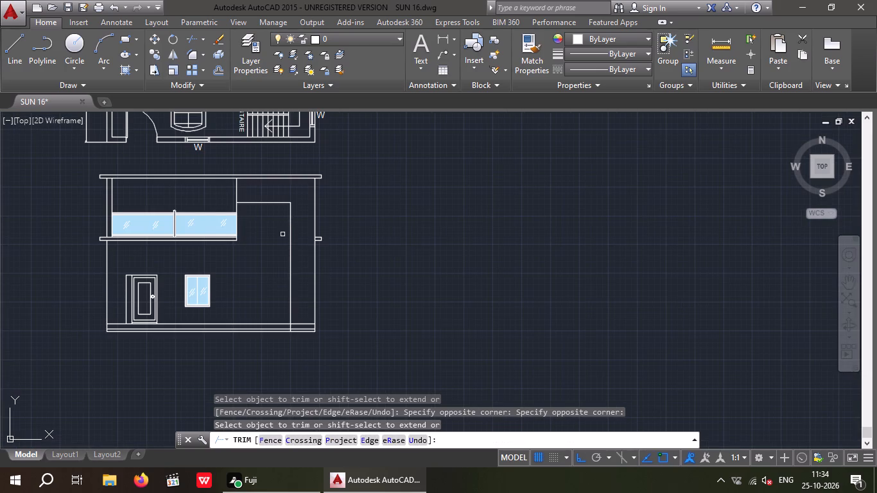
scroll(291, 342, up, 4)
scroll(274, 279, up, 5)
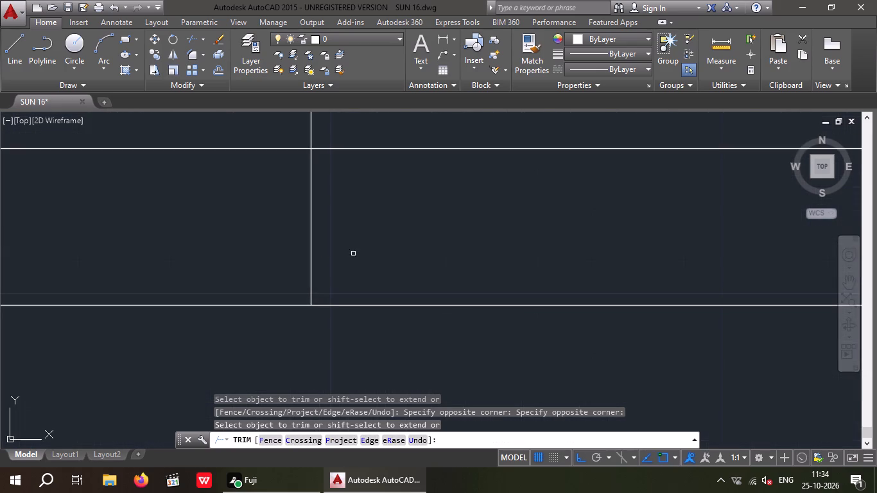
drag(361, 239, 263, 277)
click(259, 278)
scroll(271, 260, down, 2)
middle_drag(291, 315, 295, 329)
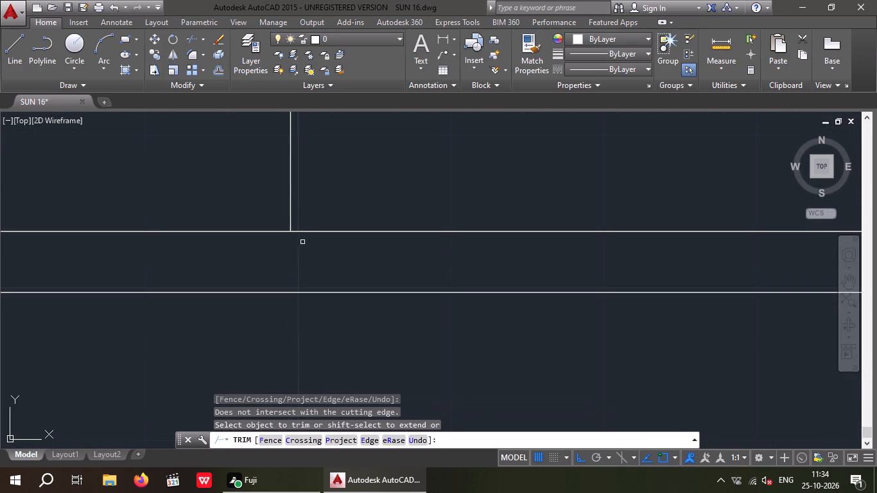
middle_drag(317, 245, 324, 383)
drag(340, 259, 232, 331)
click(223, 337)
scroll(240, 300, down, 4)
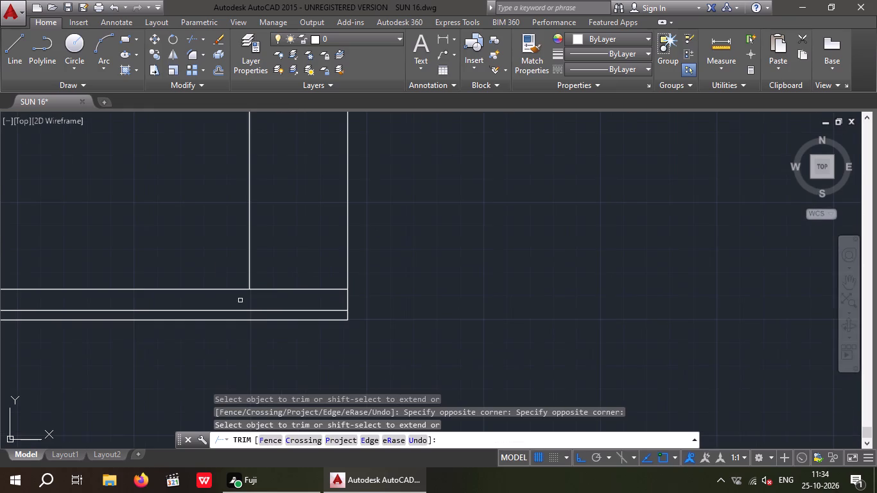
middle_drag(305, 213, 313, 315)
scroll(293, 228, down, 1)
middle_drag(300, 258, 309, 314)
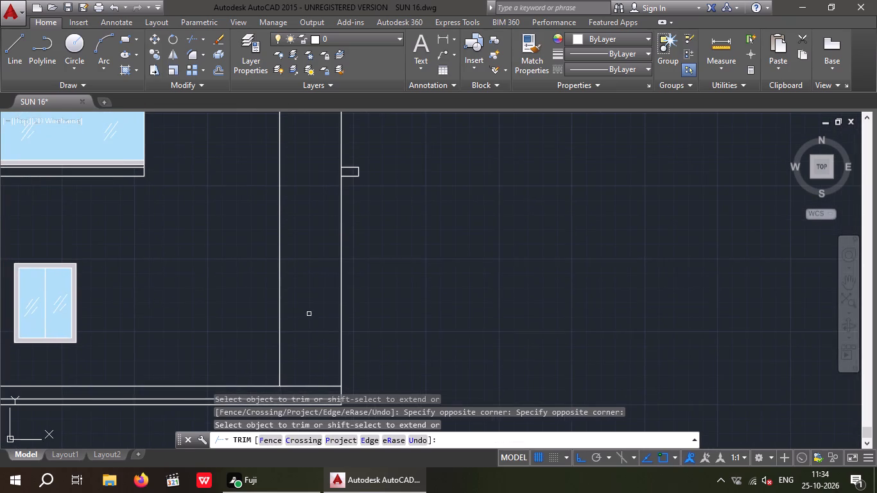
middle_drag(296, 228, 326, 349)
key(Escape)
key(Escape)
key(Escape)
key(Escape)
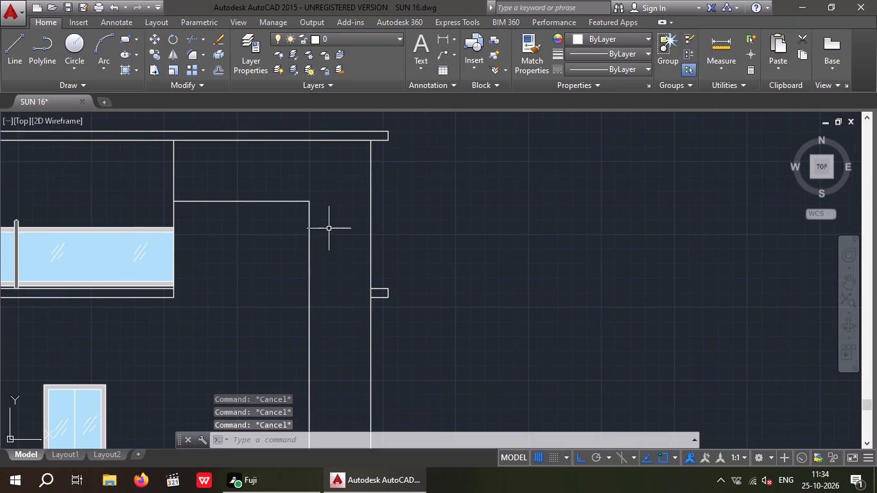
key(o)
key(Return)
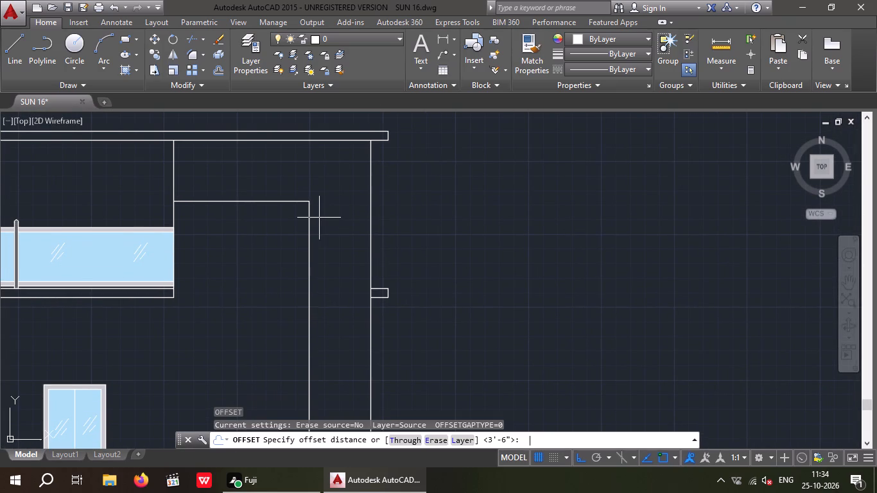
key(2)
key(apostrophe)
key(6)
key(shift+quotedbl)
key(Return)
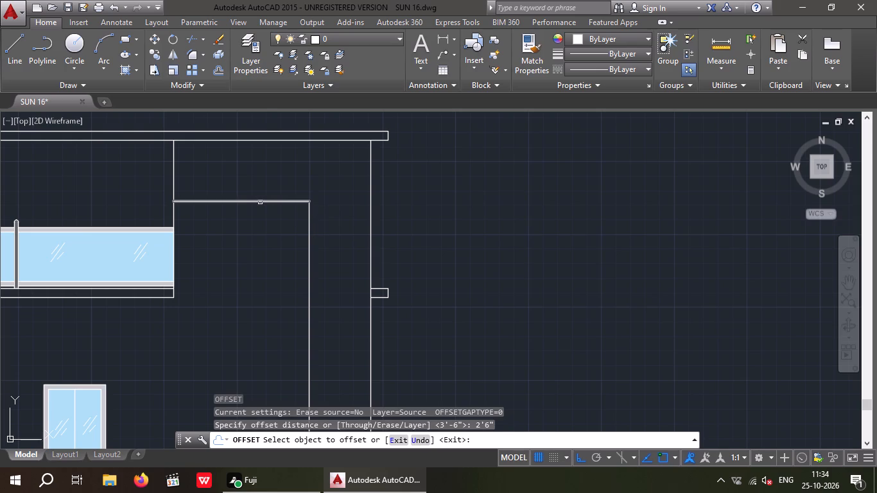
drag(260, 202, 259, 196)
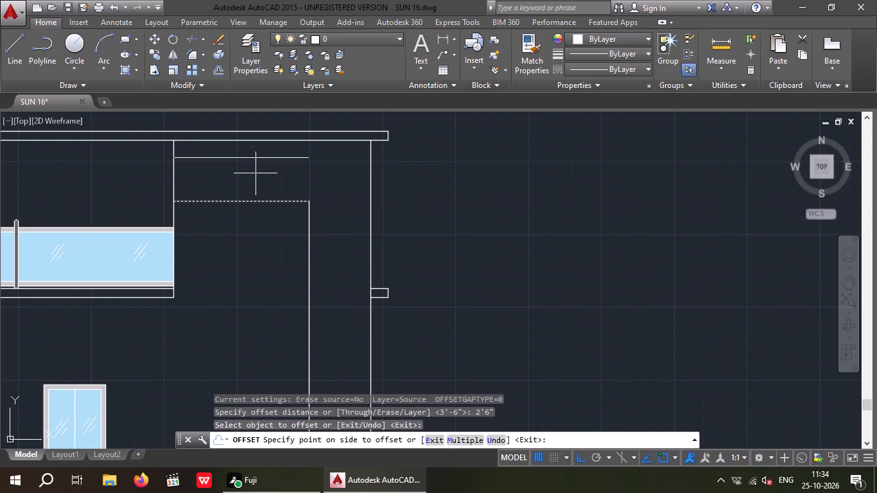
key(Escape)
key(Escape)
Offset the horizontal line of the inset corner 1' upward.
key(o)
key(Return)
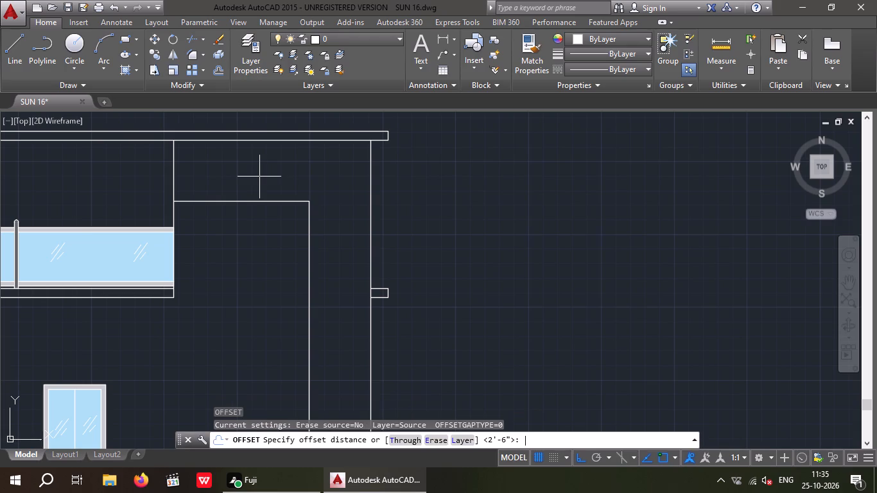
key(1)
key(apostrophe)
key(Return)
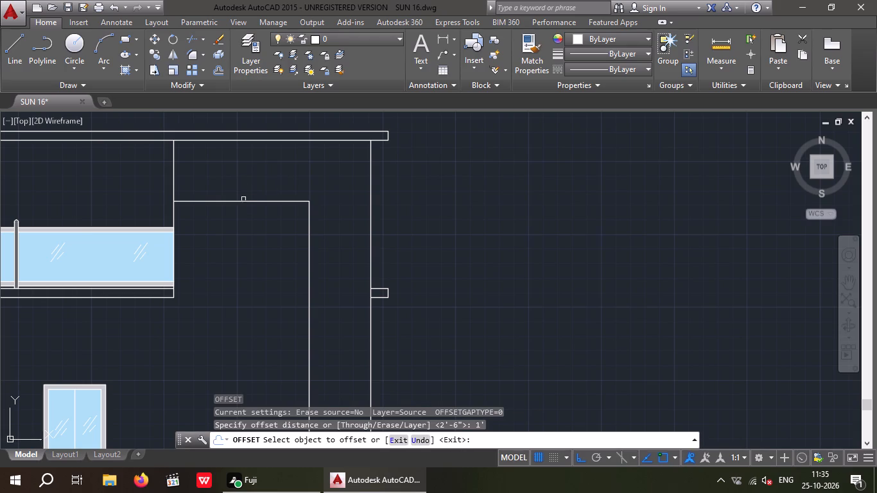
drag(243, 201, 242, 191)
click(235, 151)
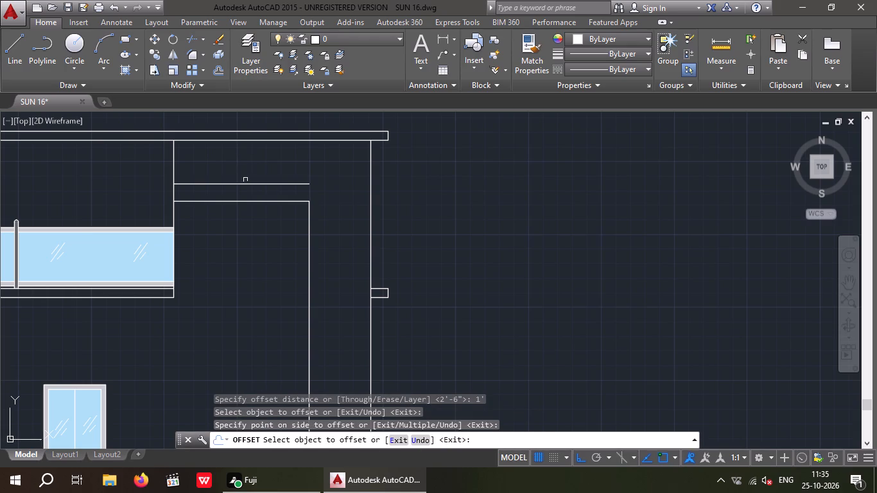
key(Escape)
key(Escape)
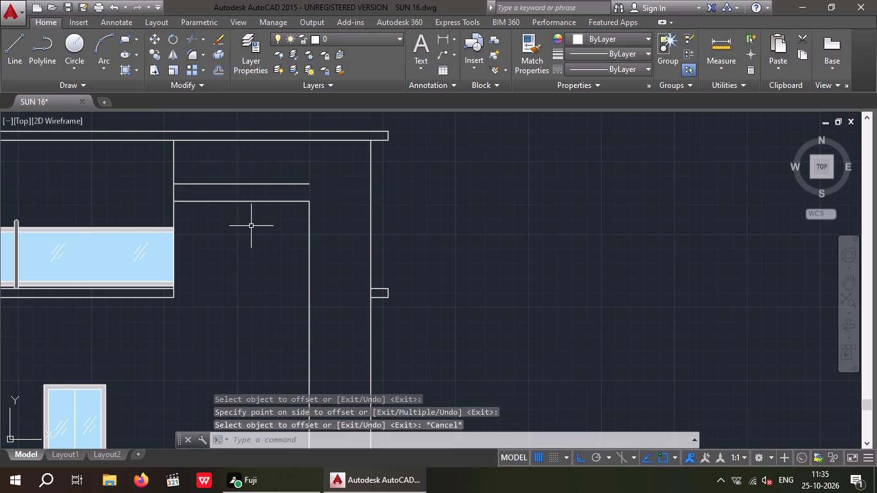
Extend the inset vertical line up to the new upper horizontal line.
scroll(245, 216, up, 1)
key(e)
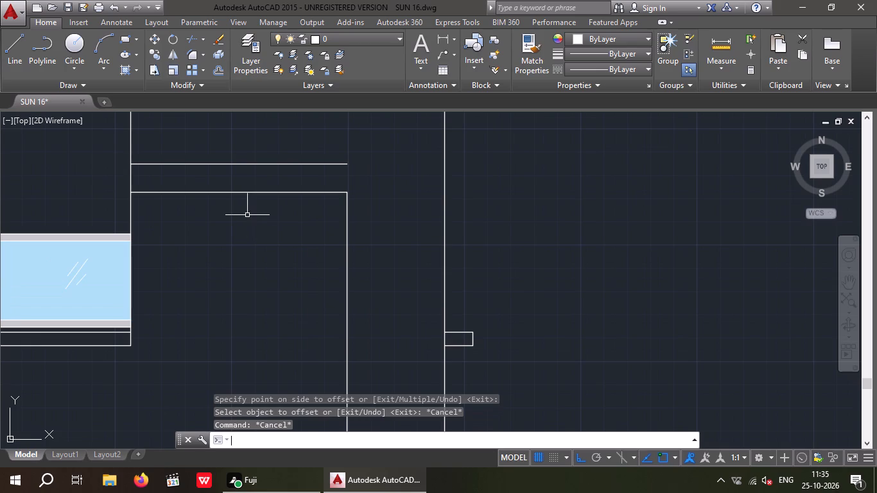
key(x)
key(space)
key(space)
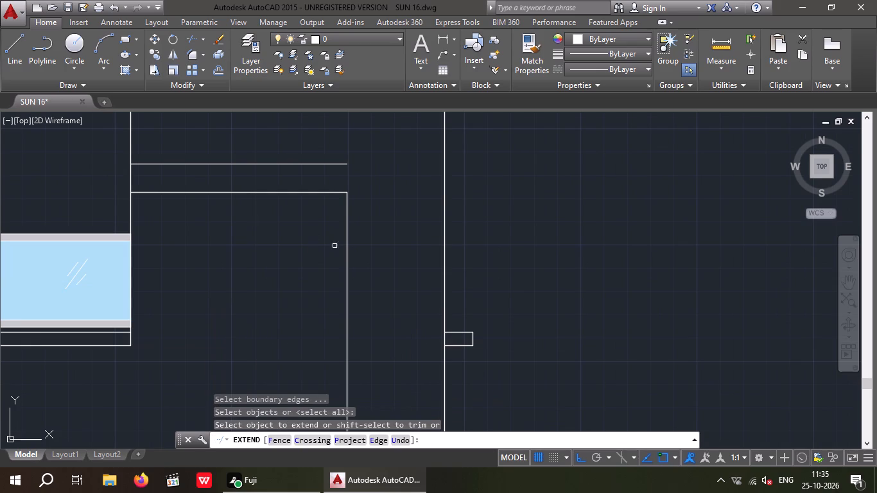
click(346, 238)
key(Escape)
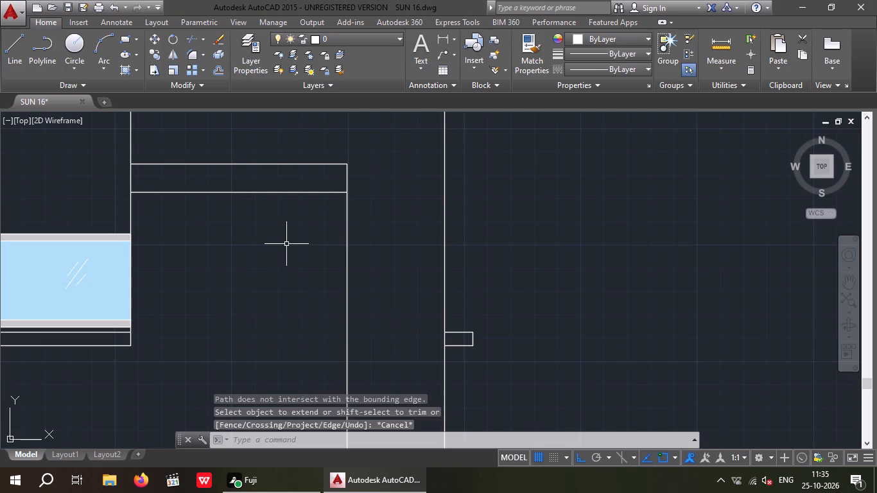
key(Escape)
Delete the lower of the two horizontal lines in the upper right wall.
drag(257, 229, 236, 218)
click(217, 187)
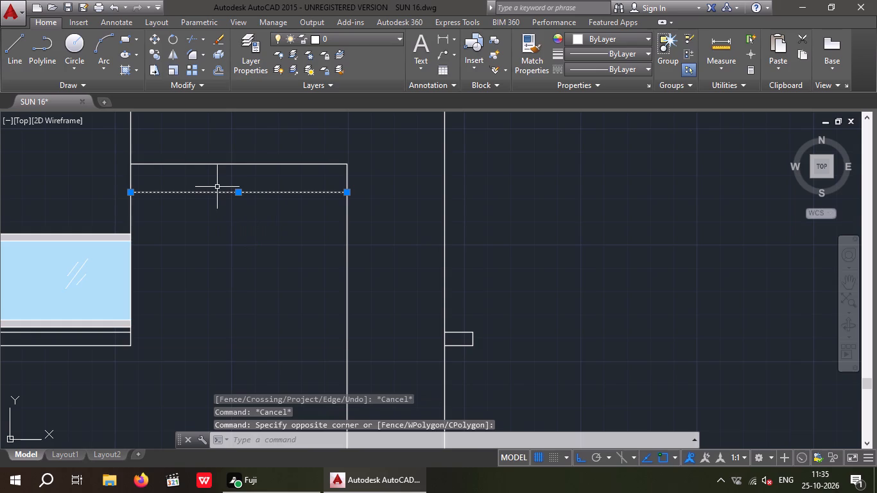
key(Delete)
Offset the inset horizontal line 9" downward and the inset vertical line 9" inward to form an L-shaped band.
scroll(217, 187, down, 2)
middle_drag(209, 199, 271, 169)
key(Escape)
key(Escape)
key(o)
key(Return)
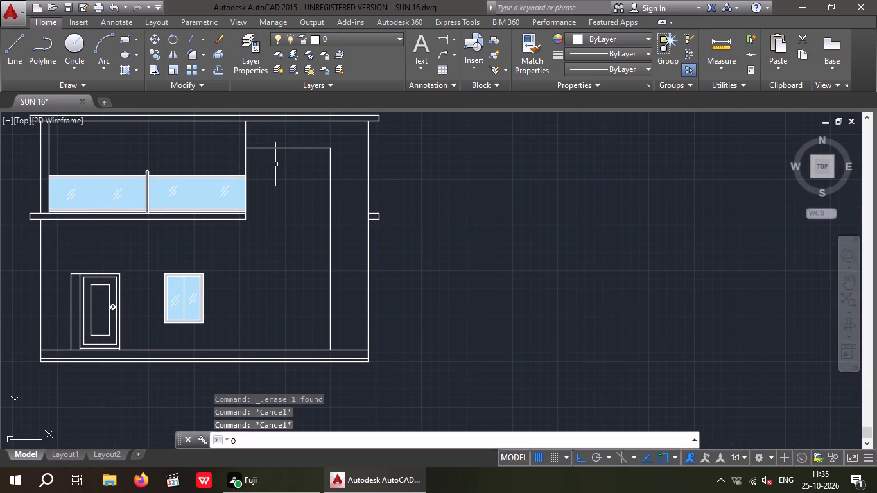
key(9)
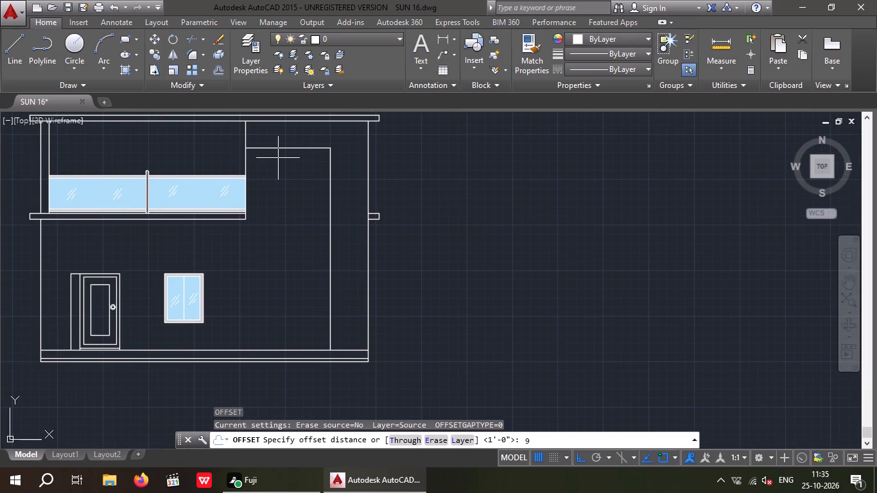
key(shift+quotedbl)
key(Return)
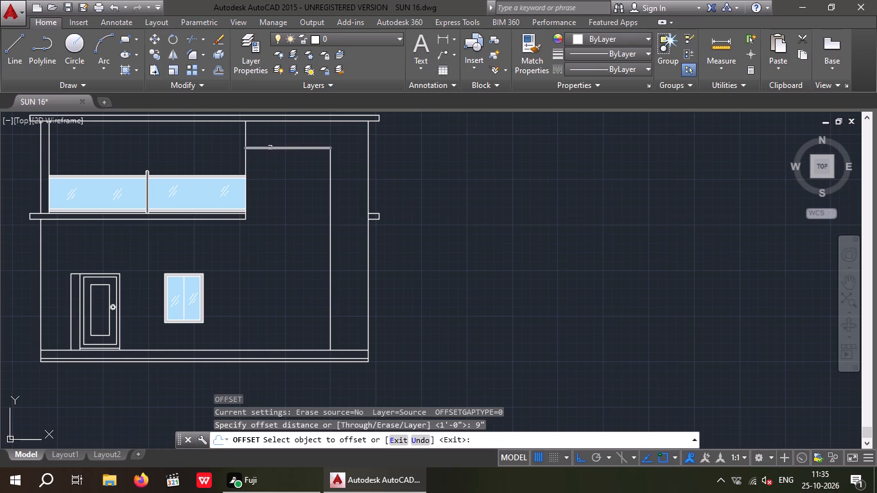
click(270, 148)
click(272, 166)
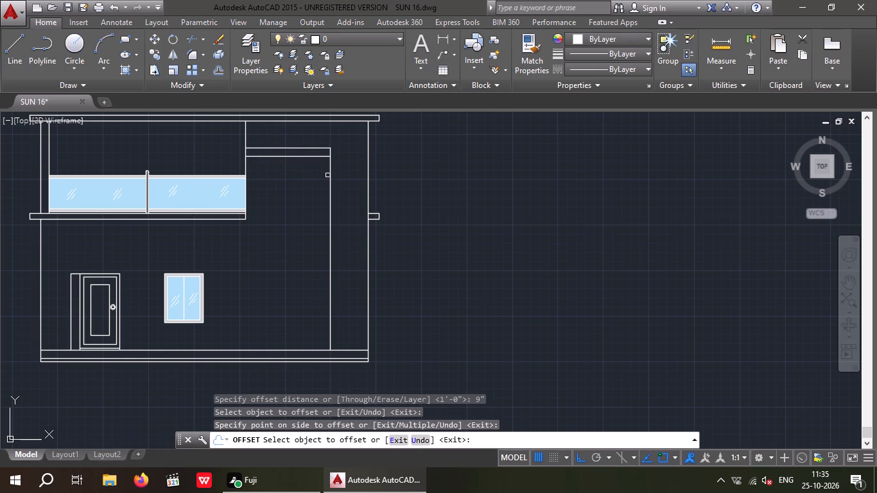
drag(329, 178, 297, 192)
click(296, 192)
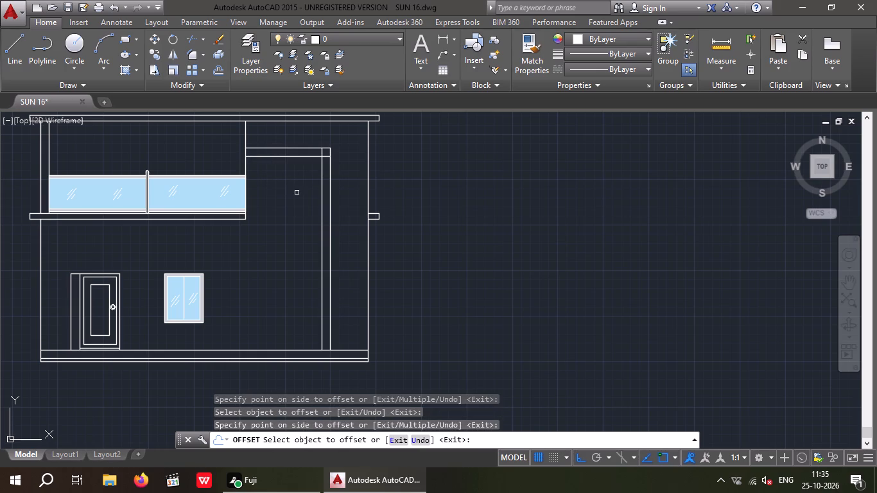
key(Escape)
key(Escape)
key(Escape)
Trim the crossing line ends at the band's upper right corner to leave a clean inner corner.
text(TR)
key(space)
key(space)
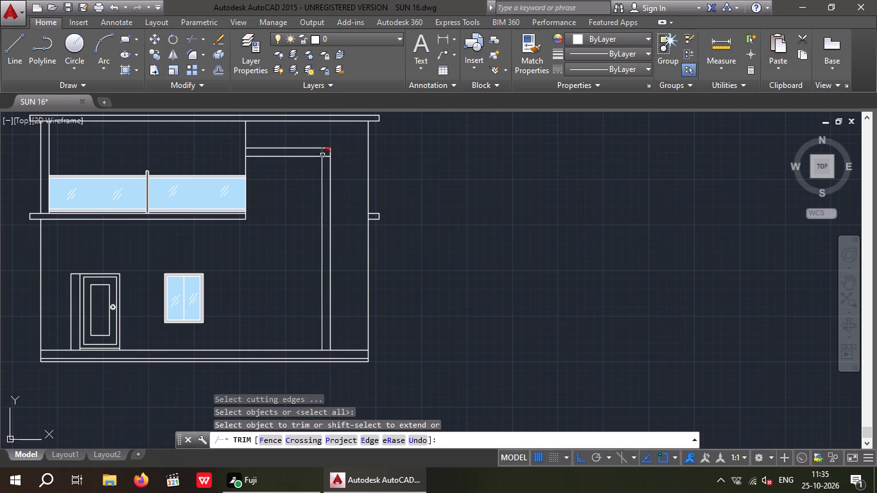
scroll(322, 155, up, 4)
middle_drag(328, 160, 336, 214)
scroll(322, 189, up, 1)
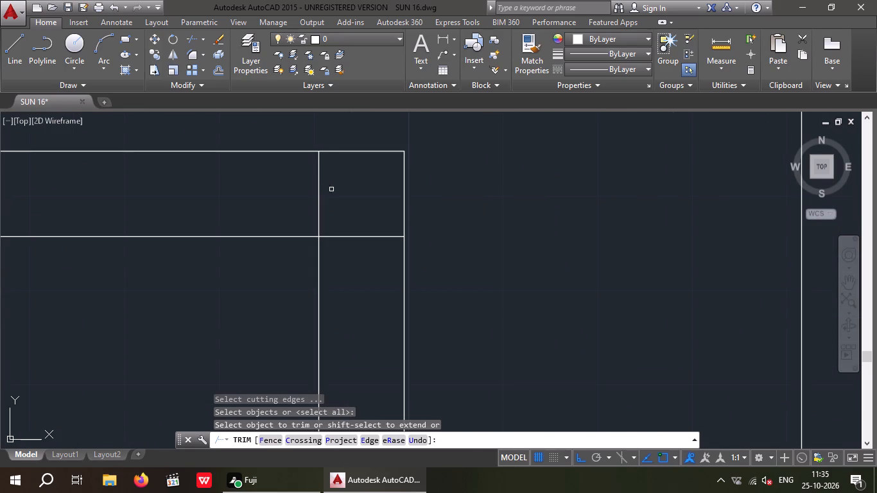
drag(333, 182, 288, 200)
click(285, 200)
drag(365, 264, 348, 246)
click(334, 205)
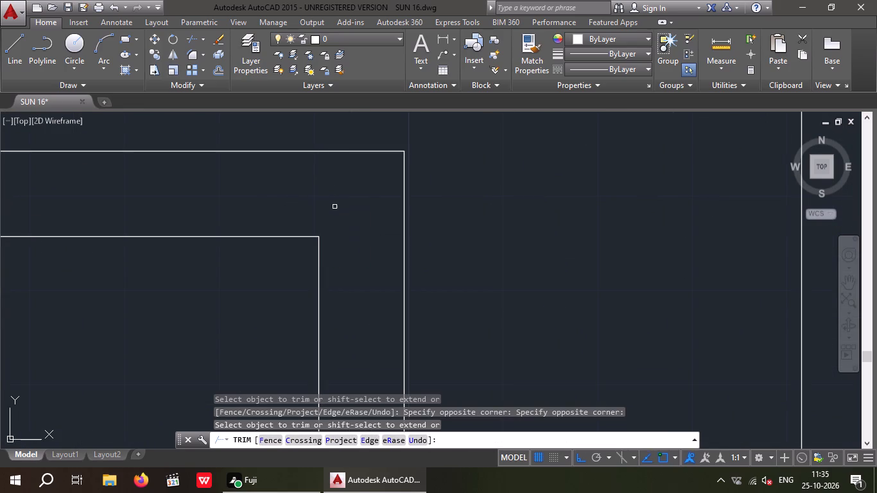
scroll(347, 196, down, 4)
middle_drag(311, 226, 320, 171)
scroll(316, 187, down, 2)
middle_drag(310, 206, 318, 193)
key(Escape)
key(Escape)
scroll(317, 184, down, 1)
middle_drag(317, 189, 309, 246)
scroll(309, 246, down, 1)
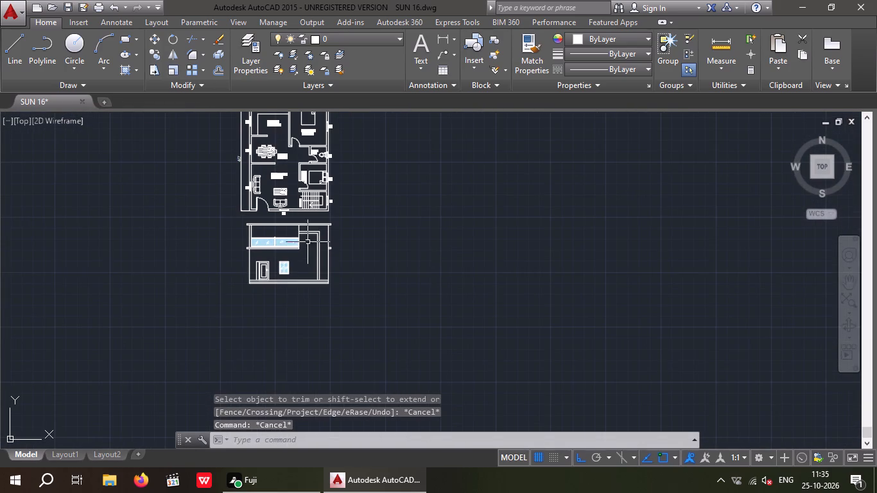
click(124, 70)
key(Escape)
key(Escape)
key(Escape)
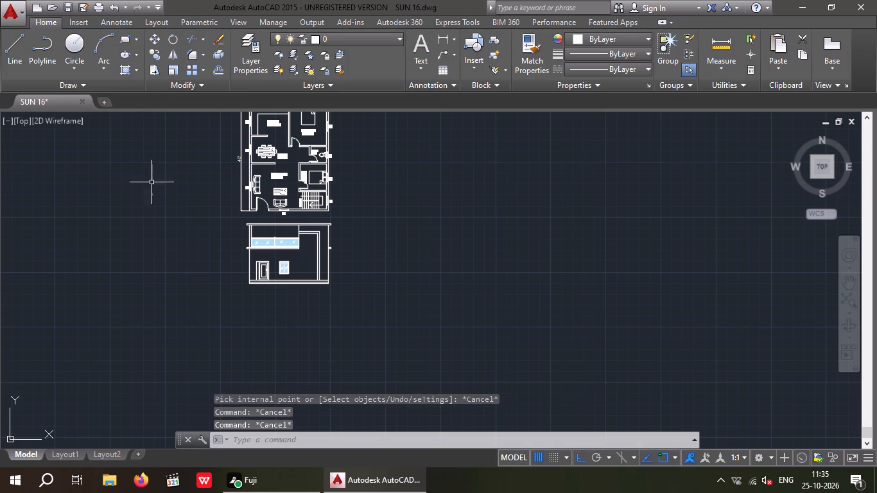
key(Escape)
Draw a tall narrow rectangle inside the L-shaped band on the right wall, spanning both storeys, as the staircase window.
click(127, 42)
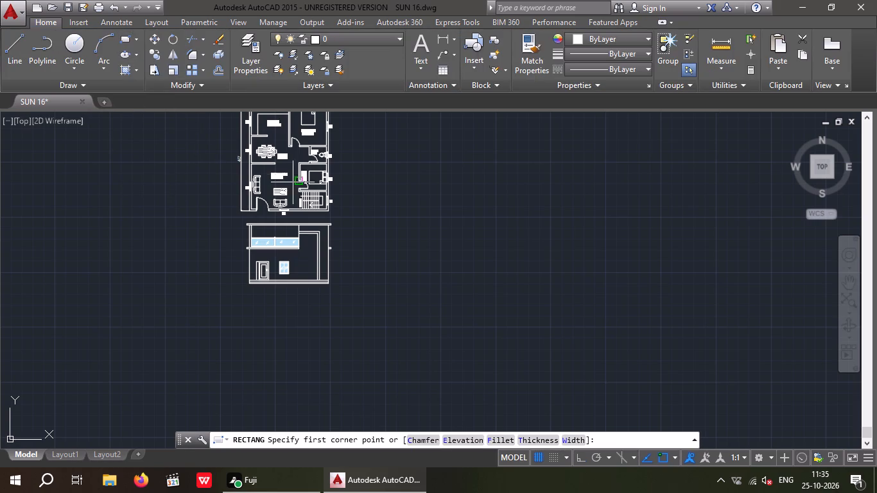
scroll(308, 247, up, 3)
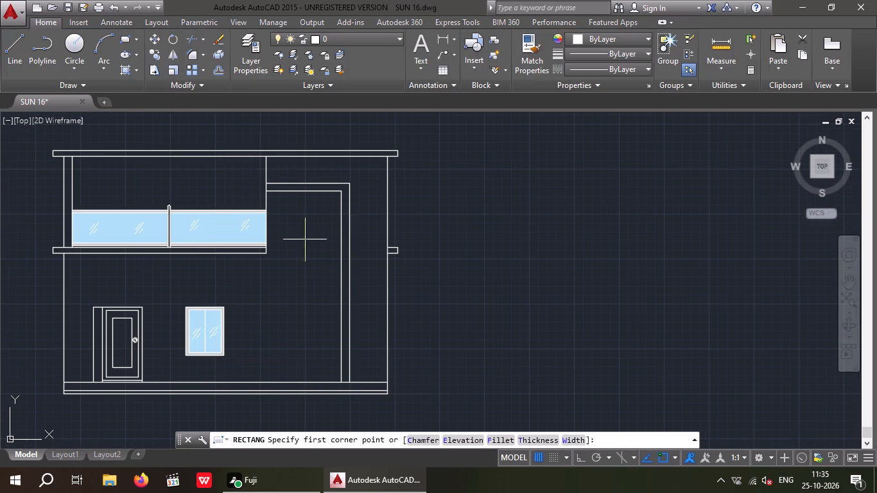
click(284, 209)
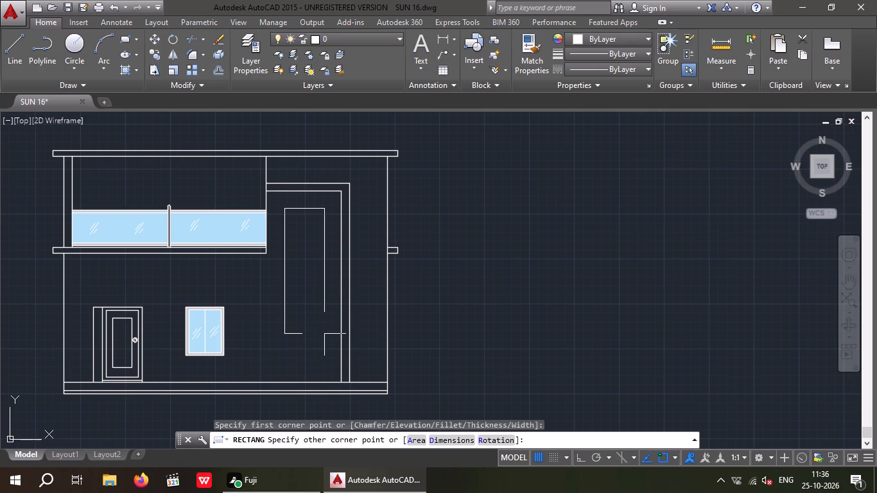
click(324, 334)
key(Escape)
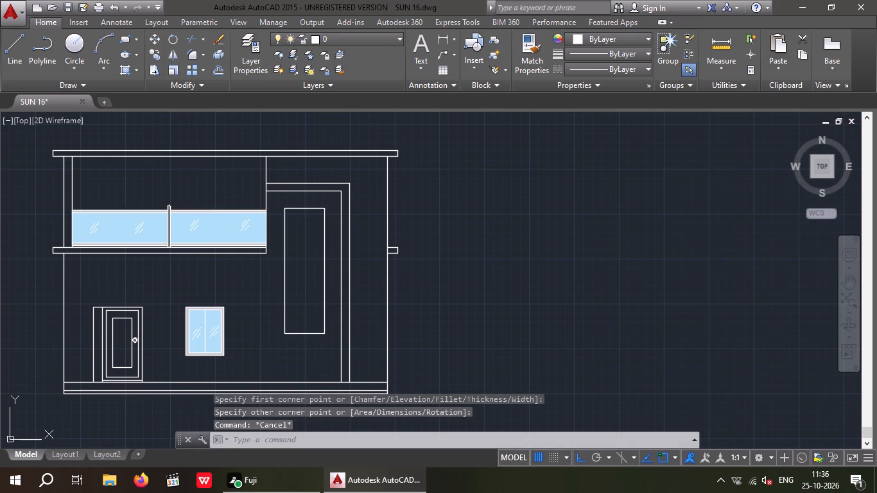
key(Escape)
key(Escape)
Offset the tall rectangle 4" outward to form its frame.
key(o)
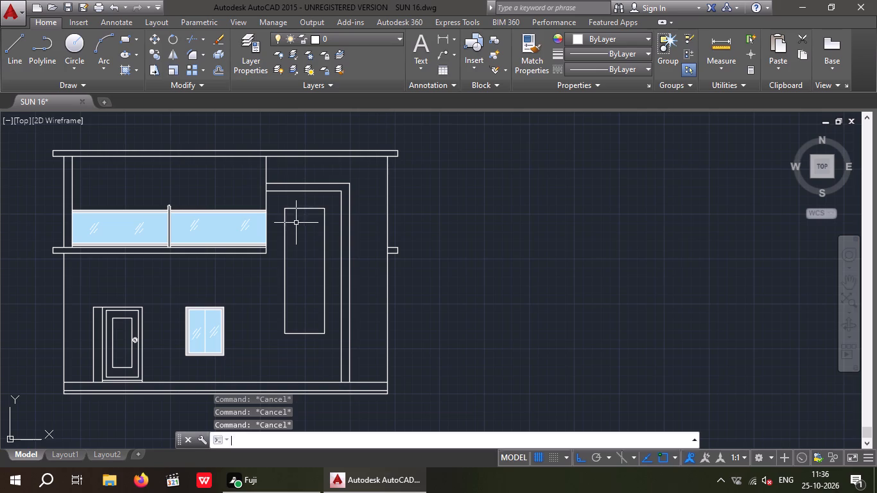
key(Return)
key(4)
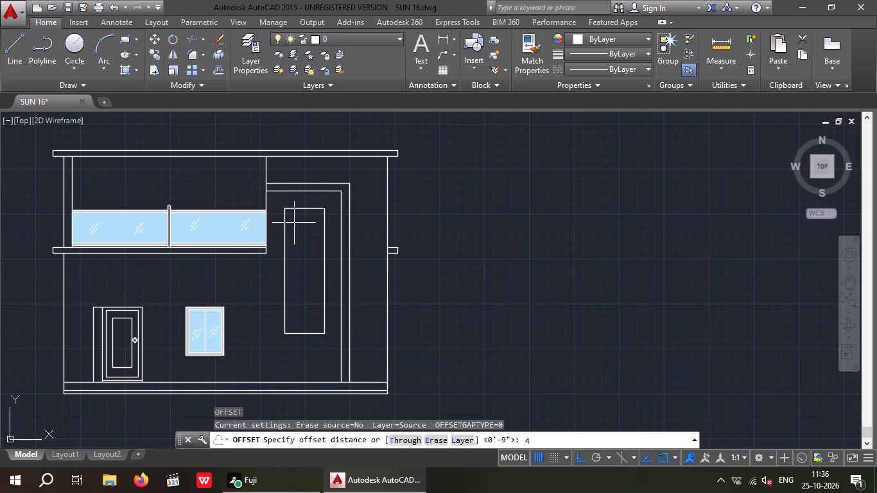
key(shift+quotedbl)
key(Return)
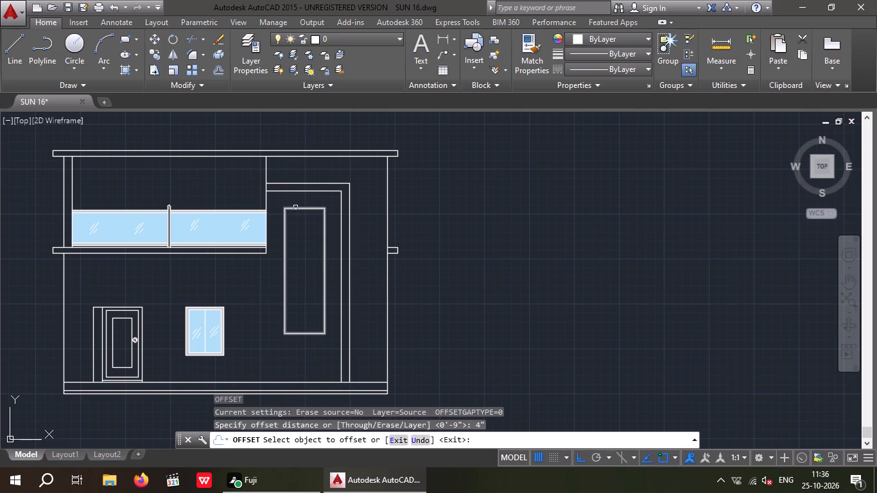
click(298, 210)
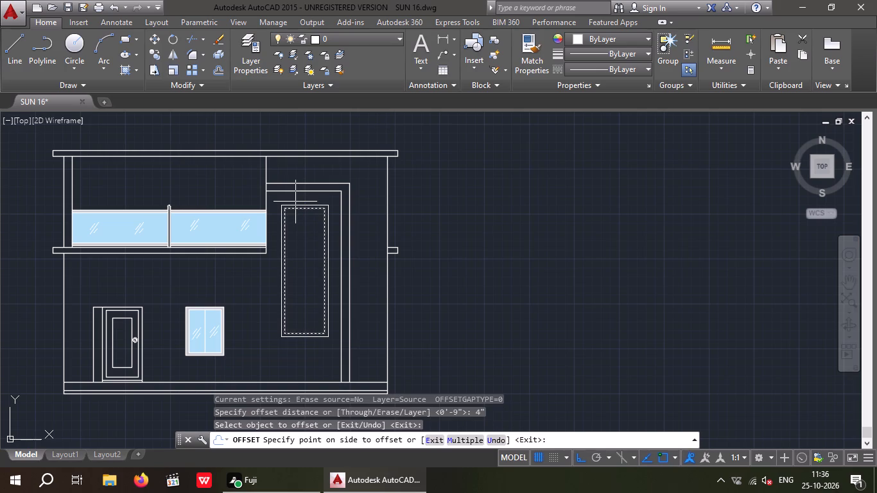
click(295, 202)
key(Escape)
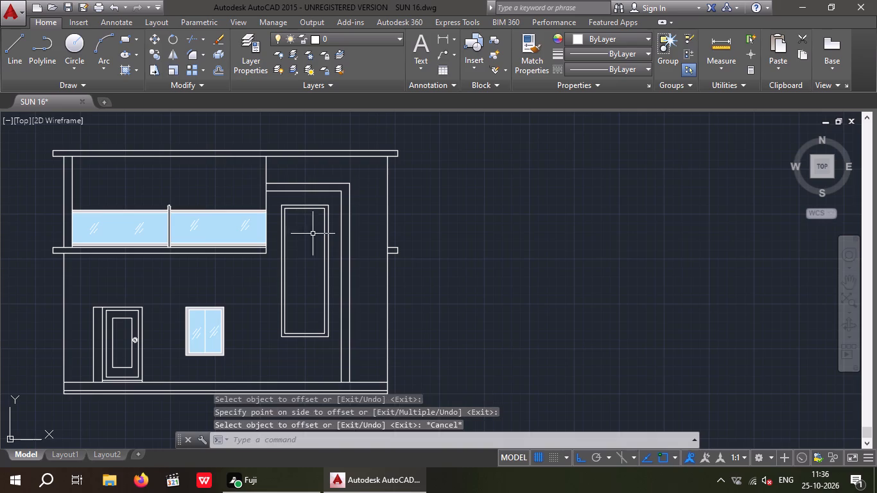
key(Escape)
Extend the vertical wall line at the railing's right end from the floor slab down to the plinth.
scroll(299, 227, down, 1)
middle_drag(304, 259, 306, 288)
scroll(307, 273, down, 1)
middle_drag(306, 244, 306, 266)
scroll(304, 286, up, 2)
middle_drag(306, 297, 295, 248)
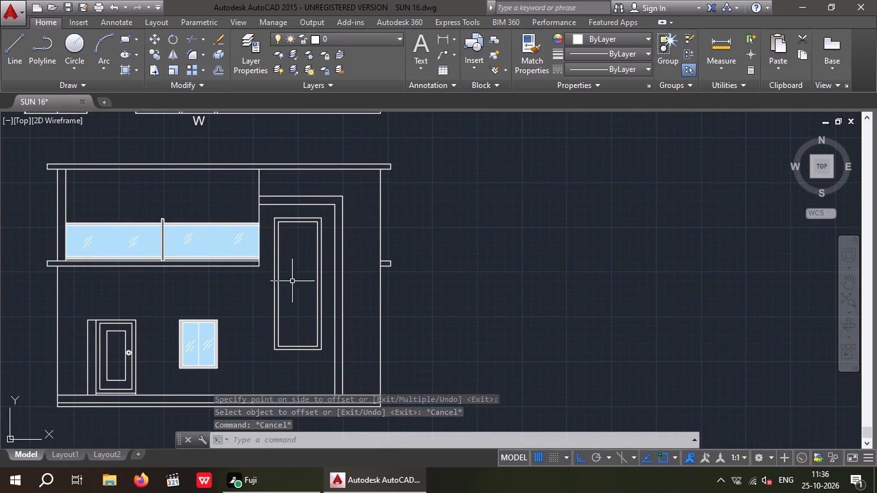
key(Escape)
key(Escape)
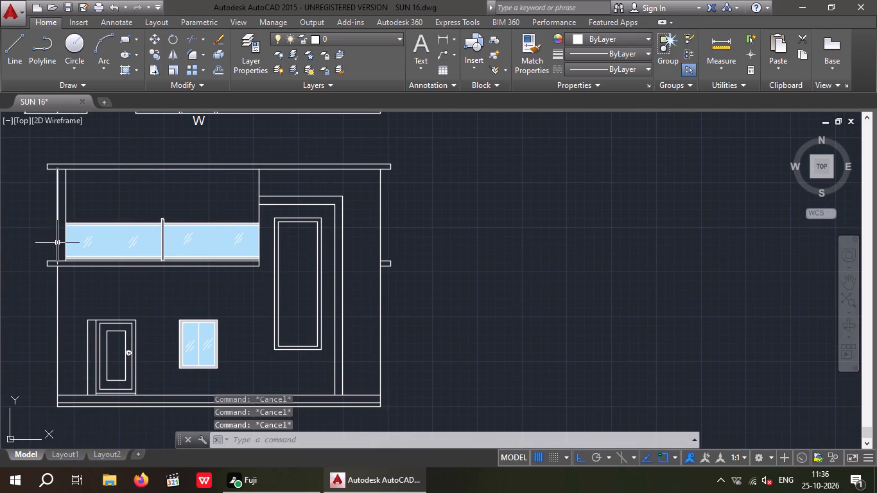
key(e)
key(x)
key(space)
key(space)
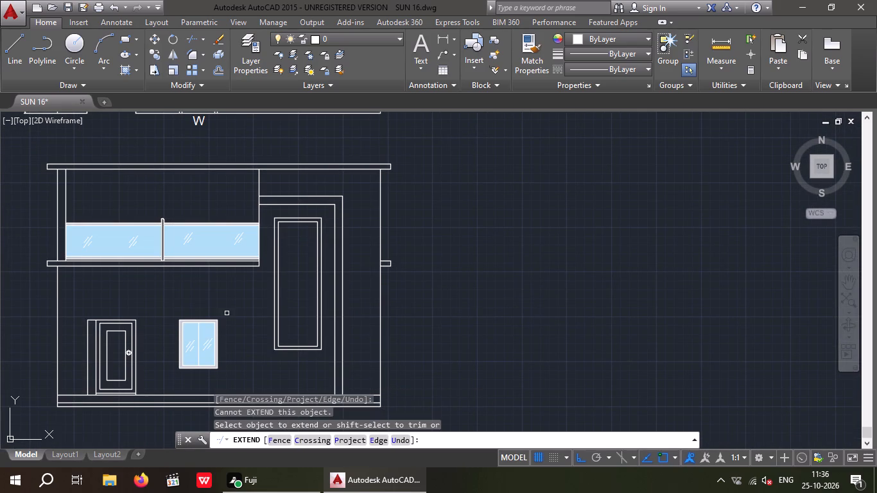
scroll(258, 270, up, 3)
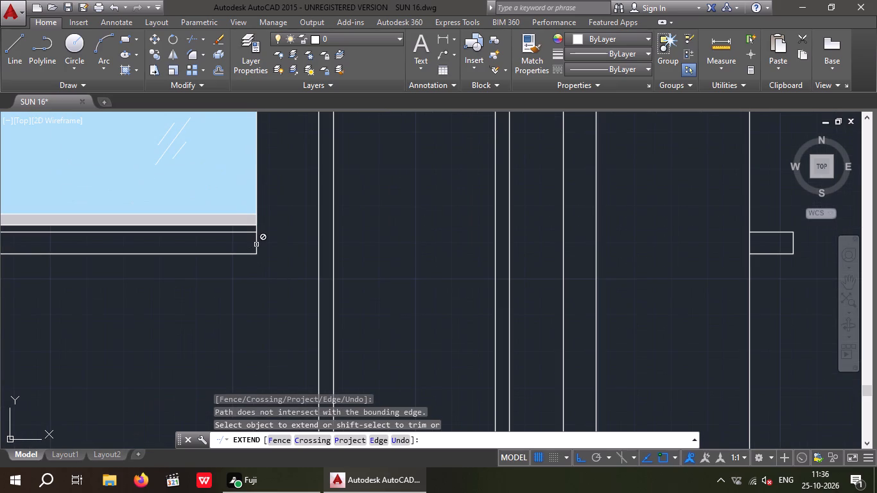
scroll(256, 245, down, 3)
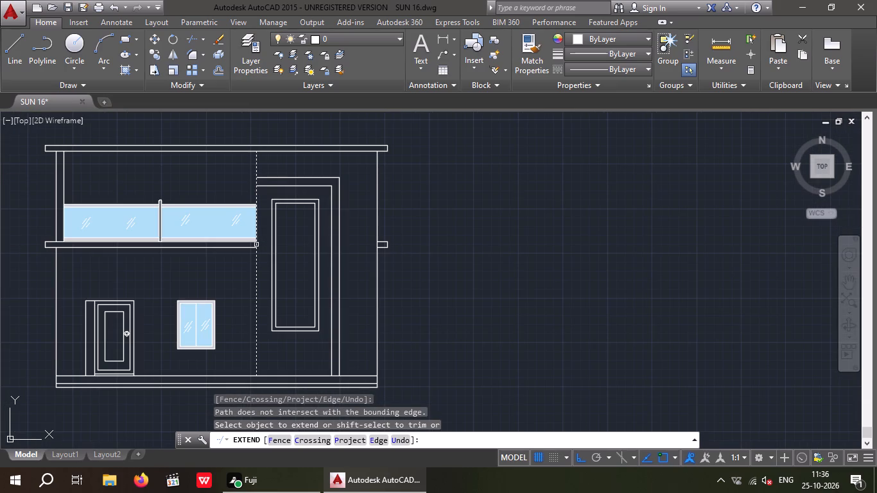
click(256, 245)
key(Escape)
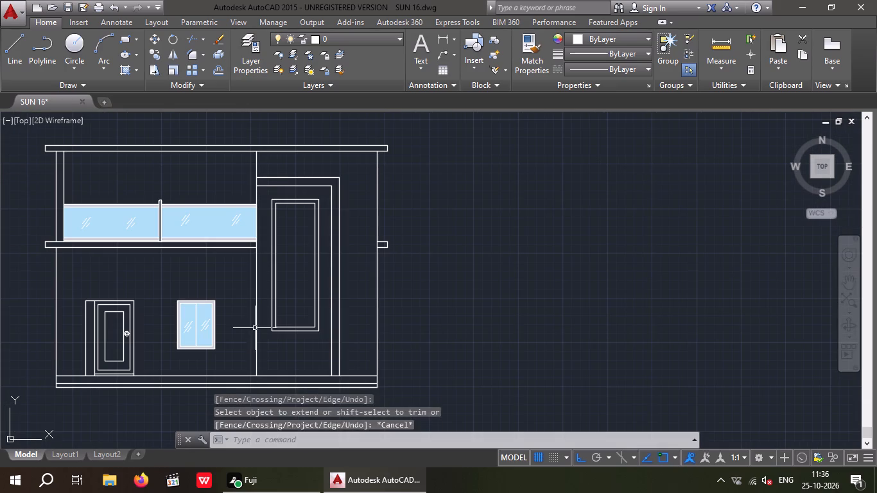
key(Escape)
Save the drawing.
scroll(253, 270, down, 2)
middle_drag(338, 282, 386, 261)
key(Escape)
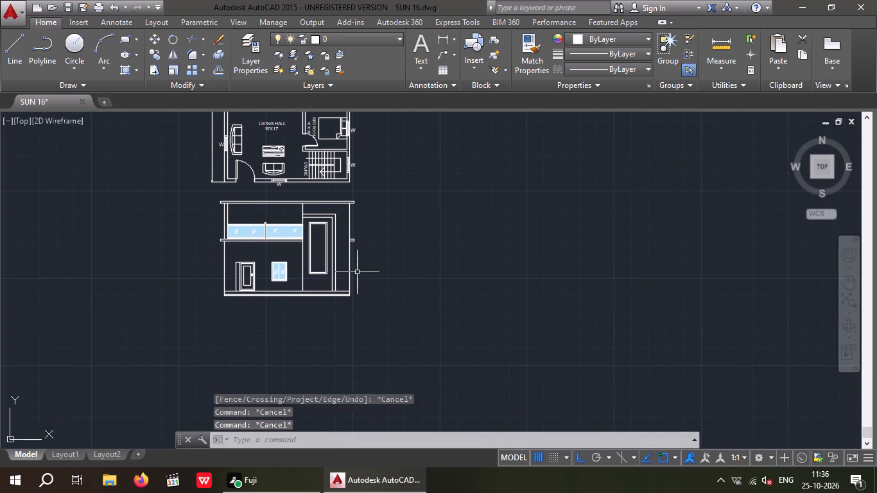
key(Escape)
key(ctrl+s)
key(ctrl+s)
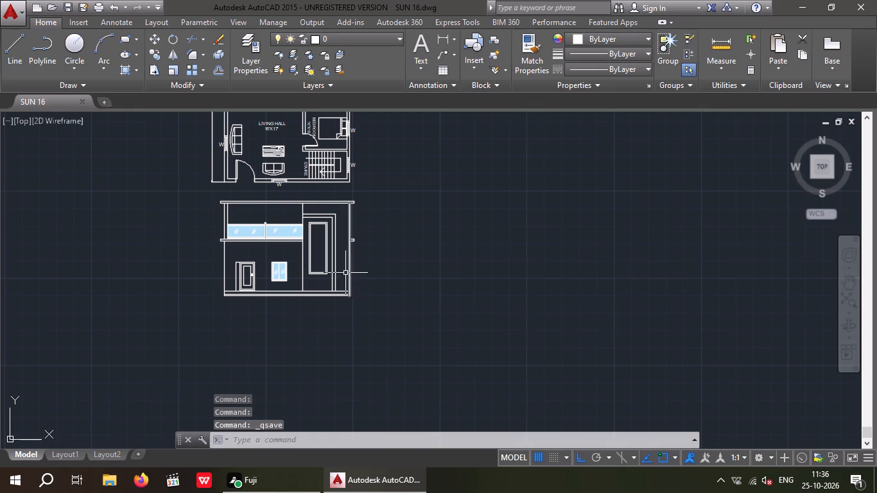
Project five vertical construction lines from the first five stair tread ends after the staircase's left edge down through the elevation.
middle_drag(370, 274, 318, 300)
scroll(274, 255, up, 2)
middle_drag(277, 273, 279, 284)
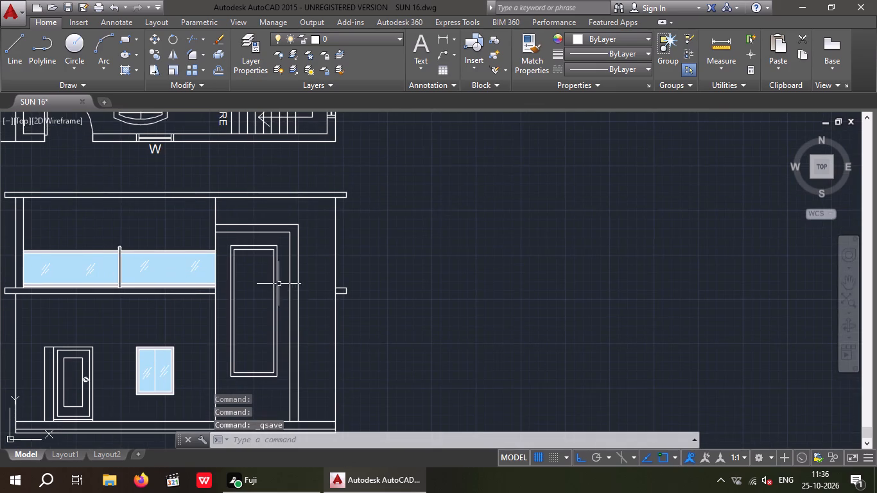
middle_drag(233, 176, 231, 209)
key(x)
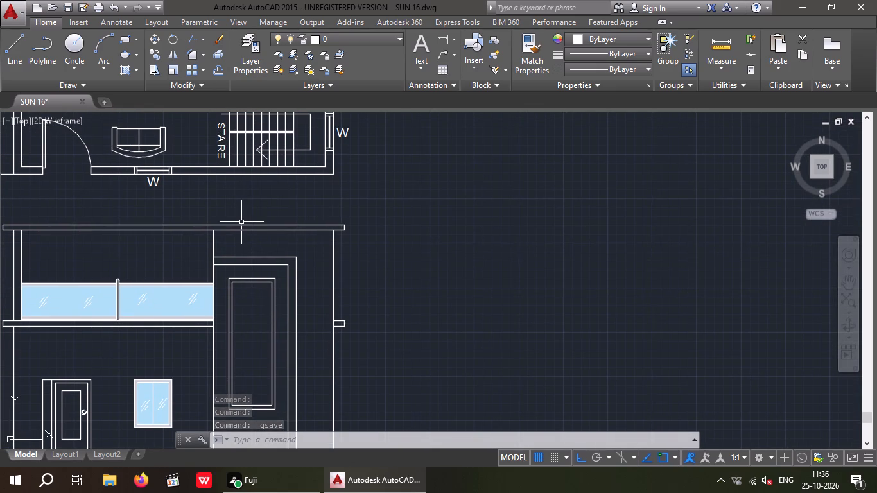
key(l)
key(space)
key(v)
key(space)
scroll(243, 236, up, 1)
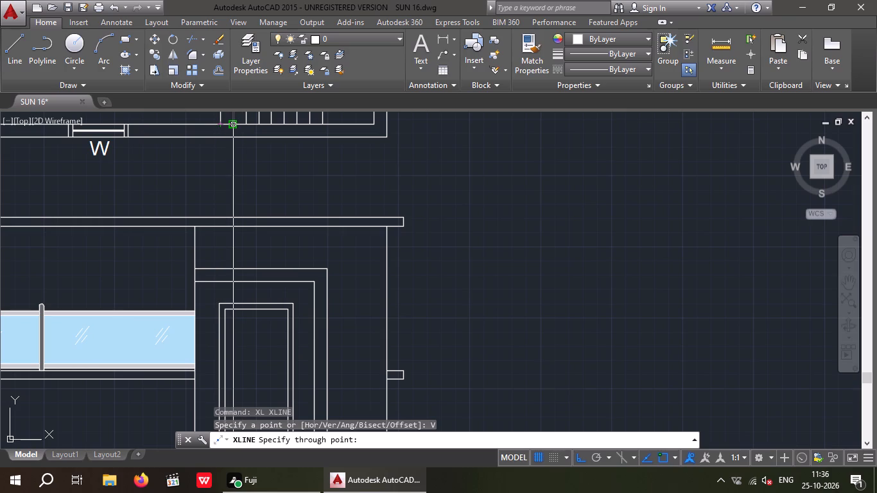
click(235, 125)
click(243, 126)
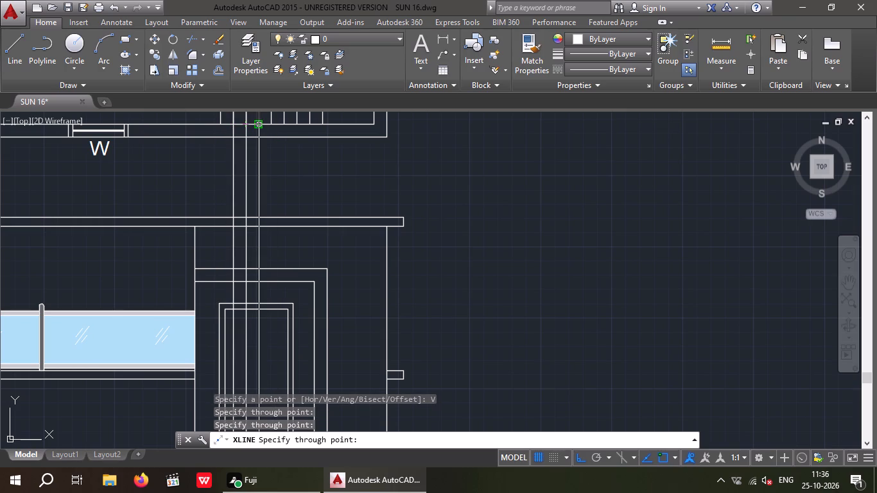
click(259, 127)
click(269, 126)
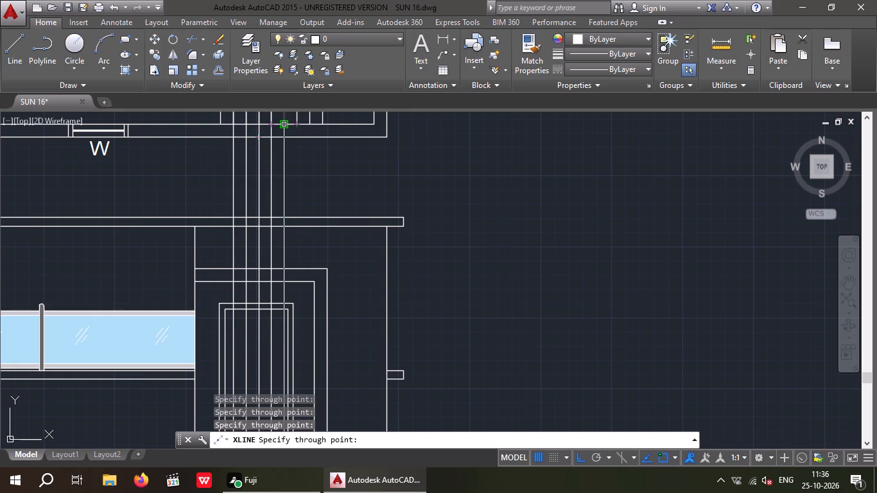
click(283, 122)
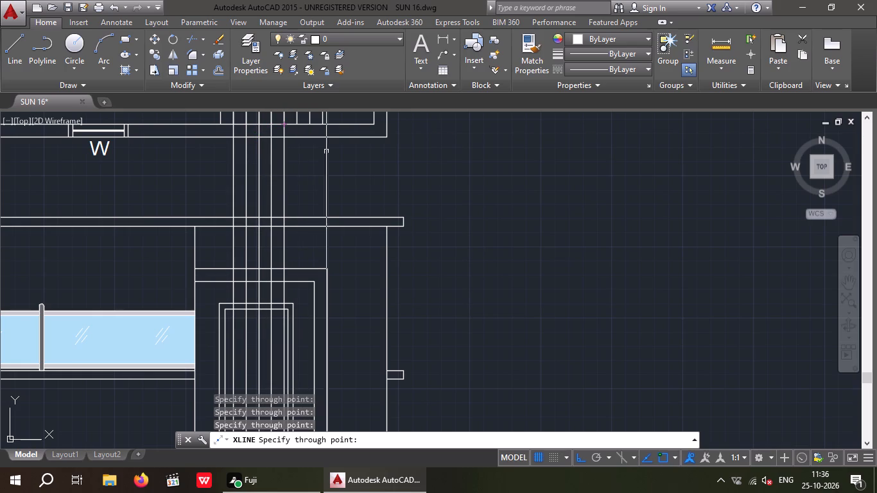
key(Escape)
key(Escape)
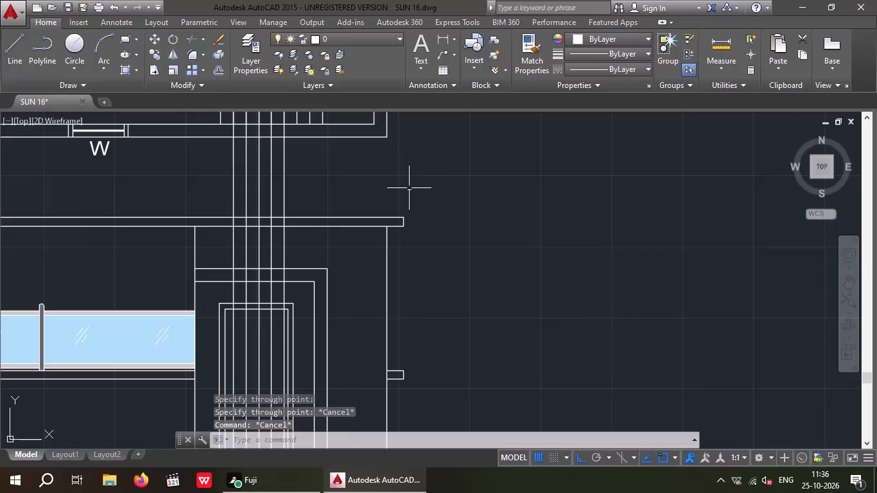
Start a stair profile line at the tall window's inner bottom-left corner with two 6" risers, running treads to the first and second projection lines.
middle_drag(412, 189, 388, 94)
scroll(409, 116, down, 1)
middle_drag(408, 118, 400, 150)
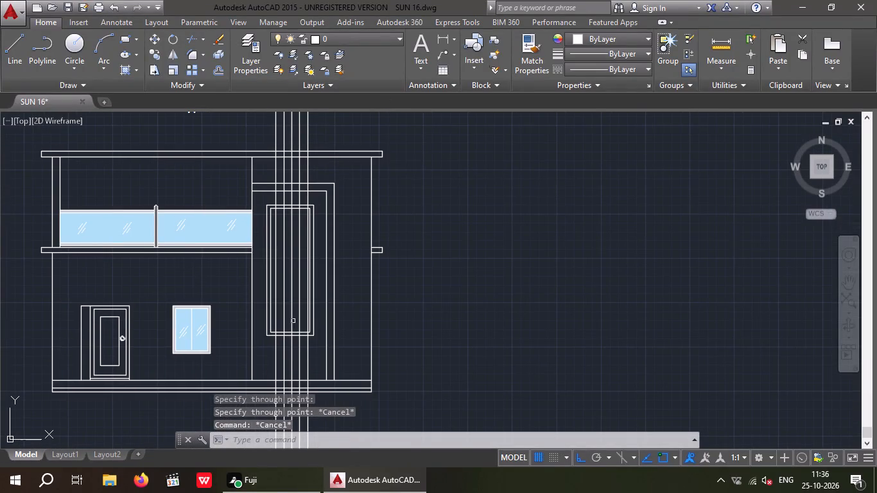
scroll(282, 347, up, 3)
scroll(247, 297, up, 3)
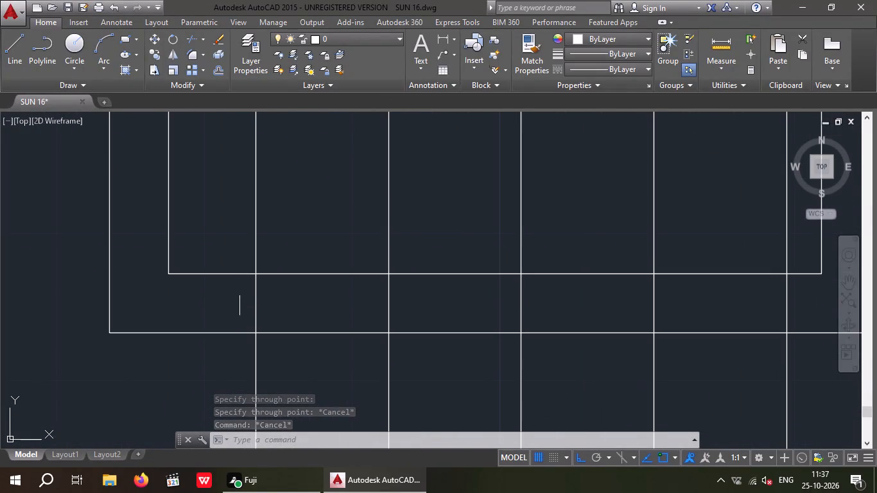
middle_drag(237, 293, 239, 343)
scroll(233, 329, down, 1)
middle_drag(236, 340, 239, 357)
key(Escape)
key(Escape)
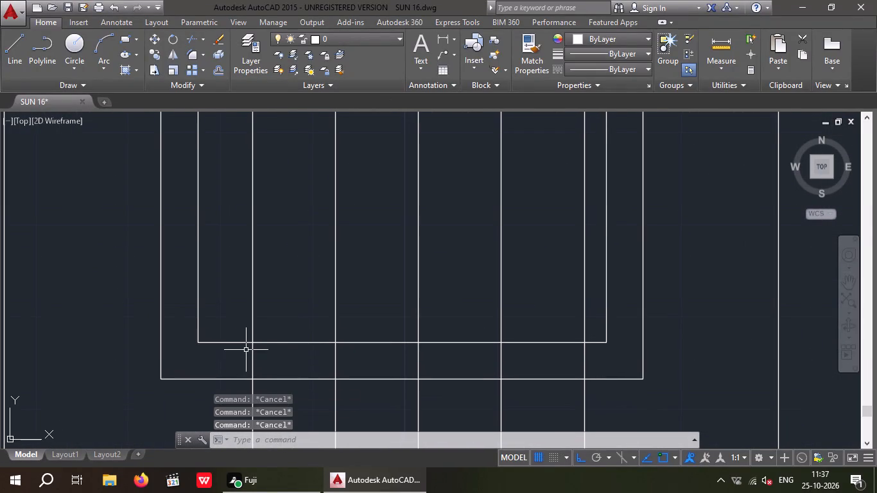
key(l)
key(space)
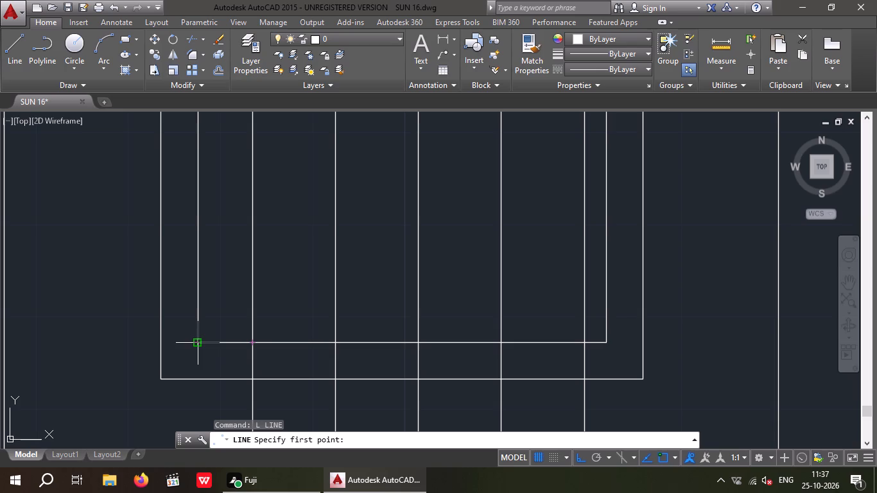
drag(200, 340, 197, 331)
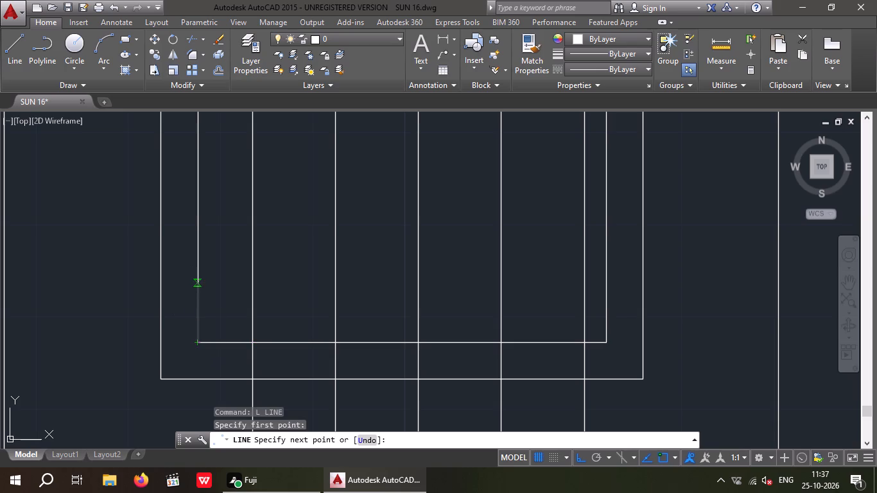
key(6)
key(shift+quotedbl)
key(Return)
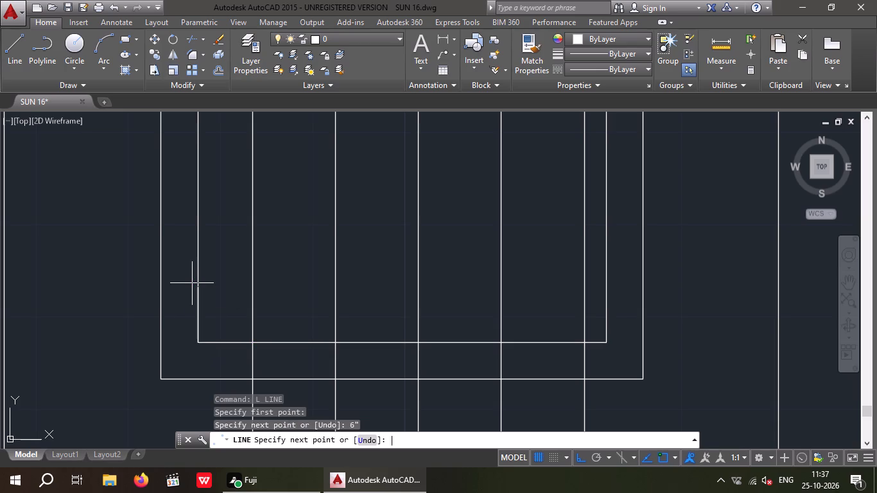
click(253, 286)
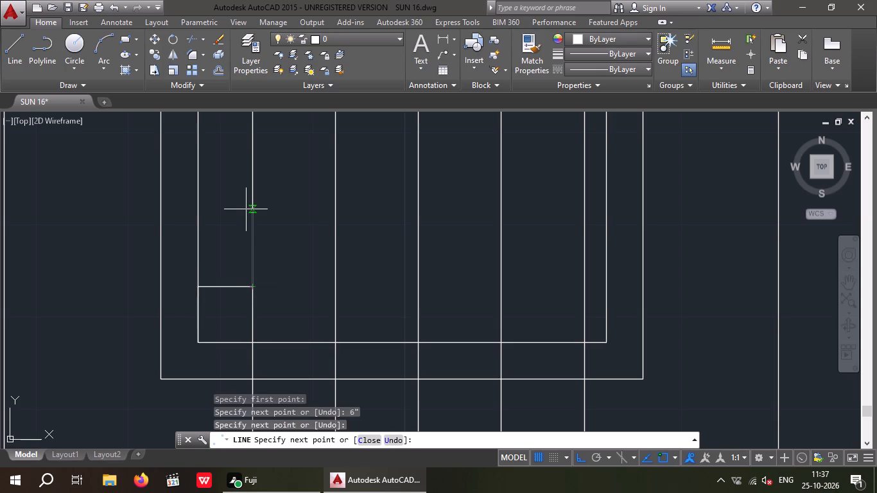
key(6)
key(shift+quotedbl)
key(Return)
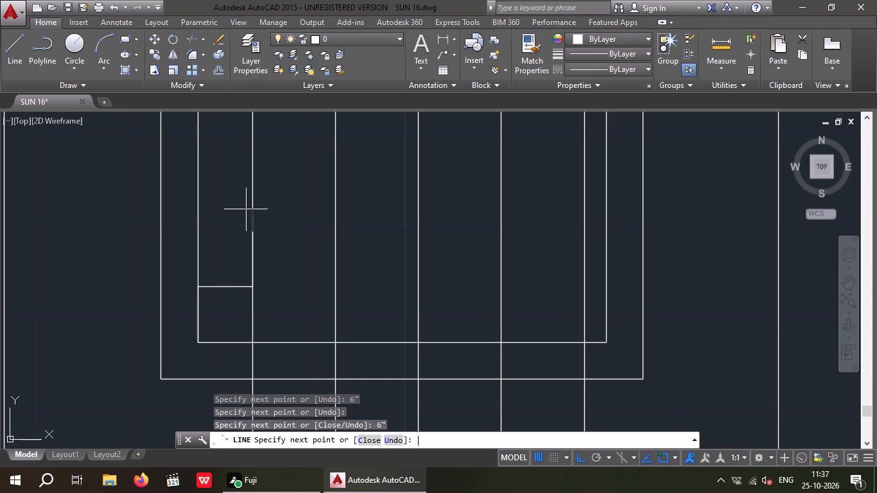
click(335, 233)
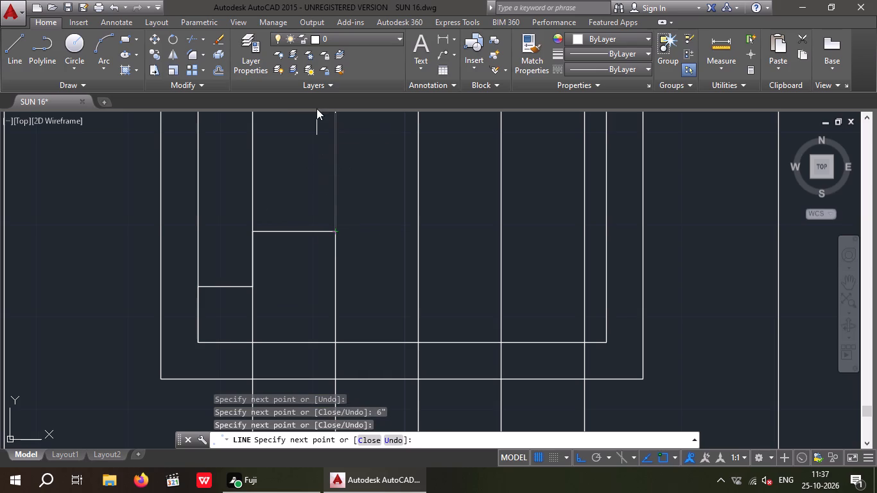
Continue the stair profile with two more 6" risers, running their treads to the third and fourth projection lines.
middle_drag(329, 158, 248, 298)
key(6)
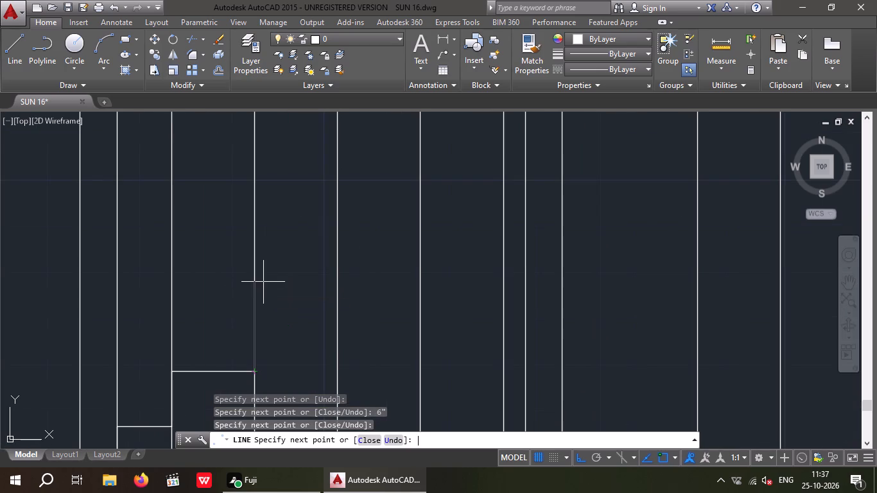
key(shift+quotedbl)
key(Return)
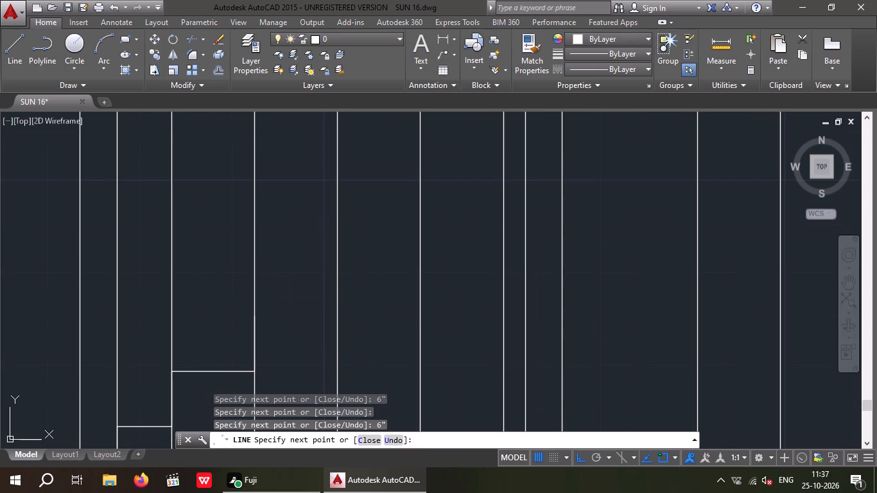
click(336, 316)
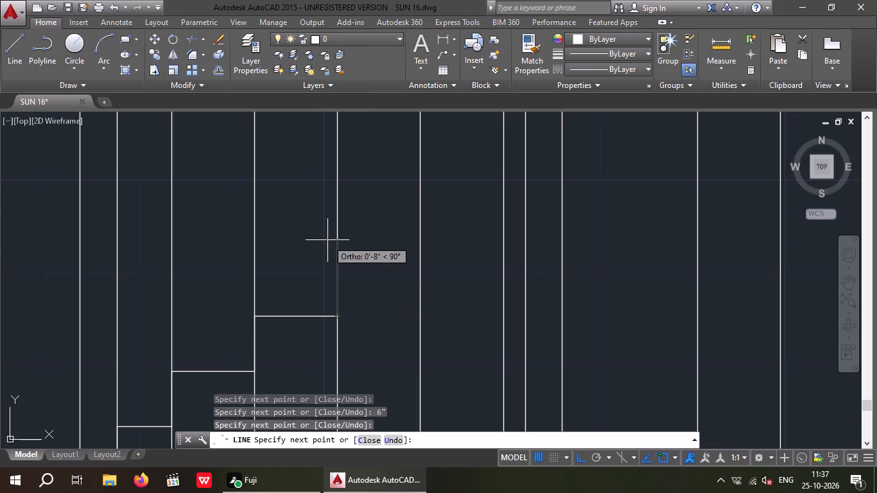
key(6)
key(shift+quotedbl)
key(Return)
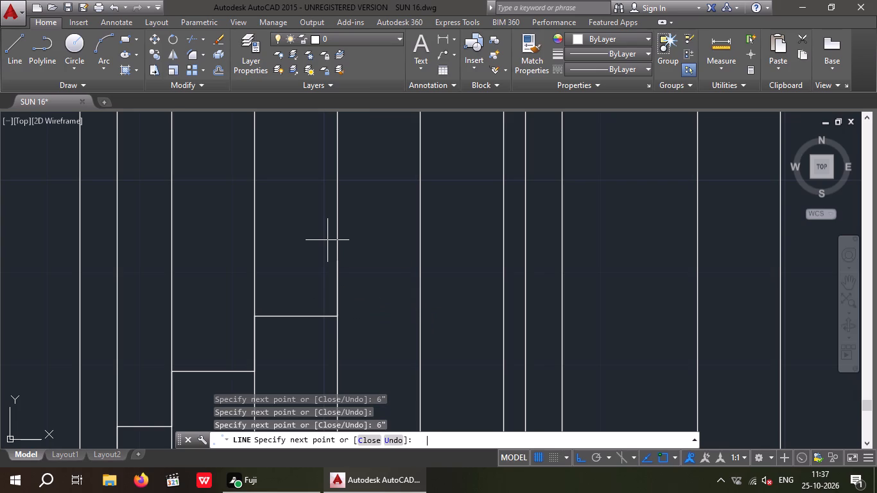
click(421, 260)
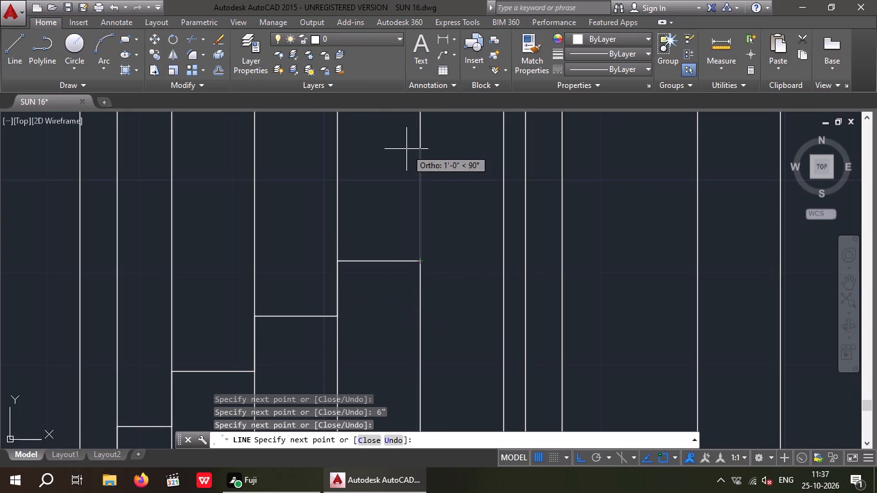
Finish the stair profile with two 6" risers, running treads to the fifth projection line and the window's inner right edge.
key(6)
key(shift+quotedbl)
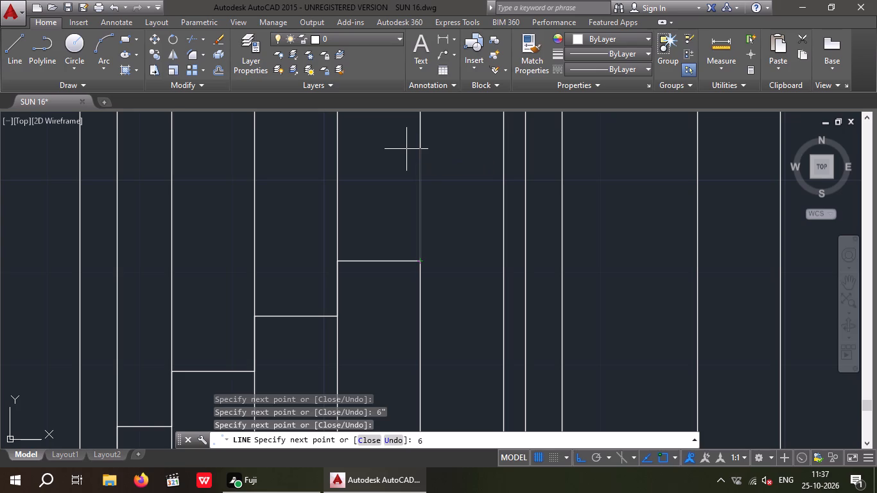
key(Return)
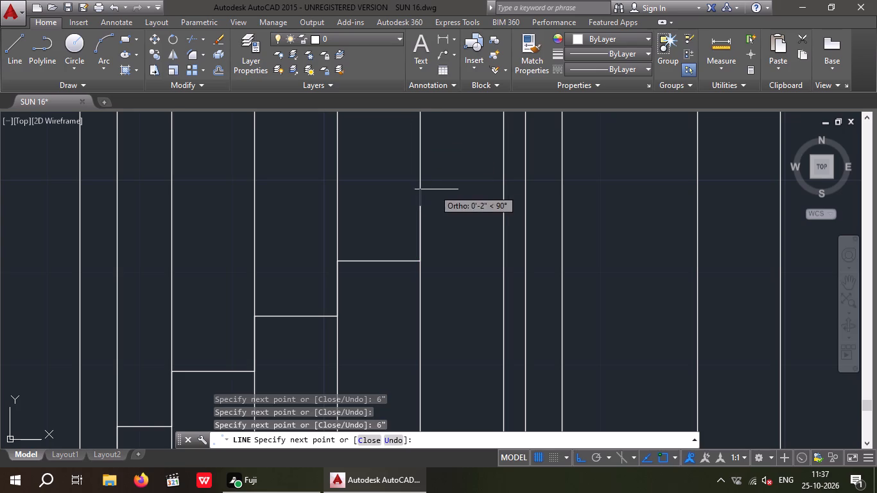
middle_drag(474, 193, 275, 238)
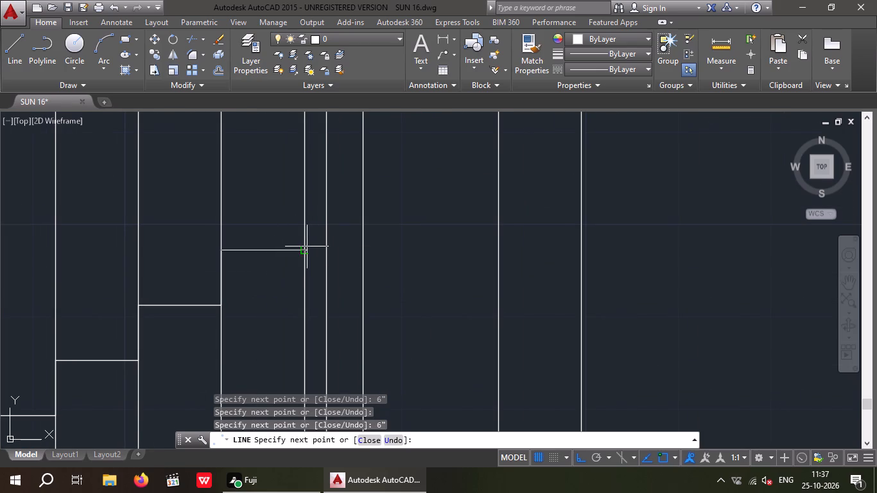
click(304, 248)
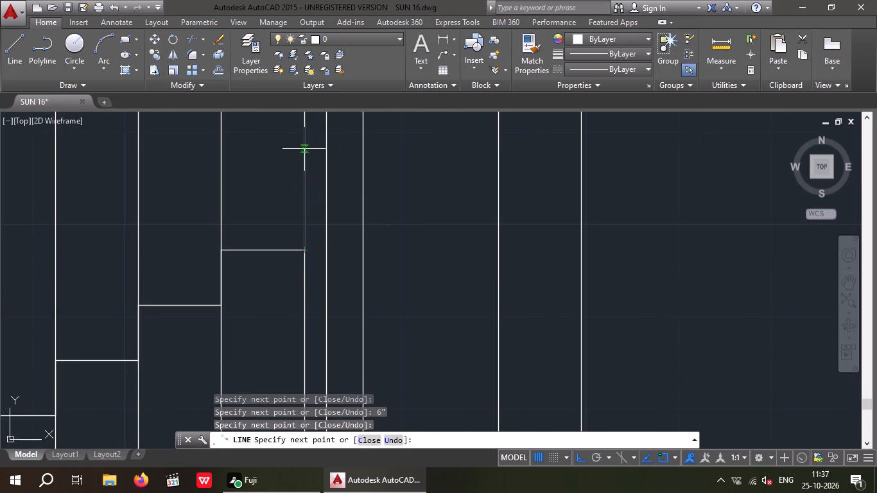
key(6)
key(shift+quotedbl)
key(Return)
click(327, 196)
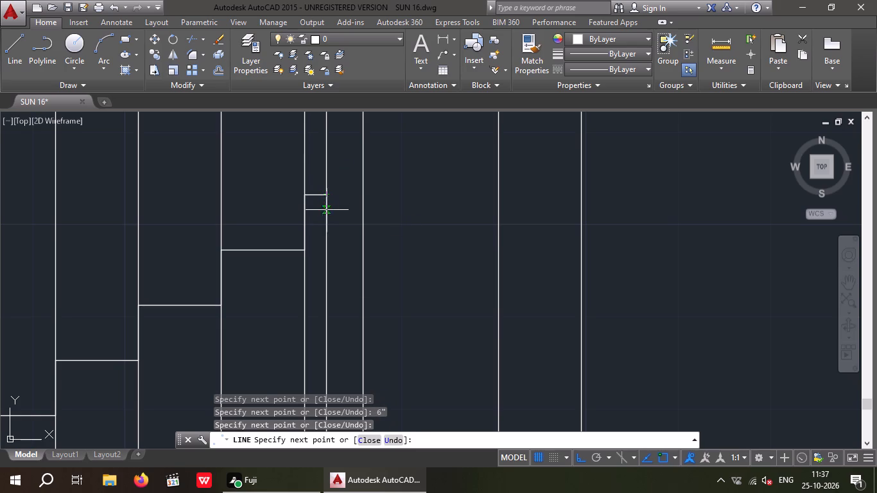
key(Escape)
key(Escape)
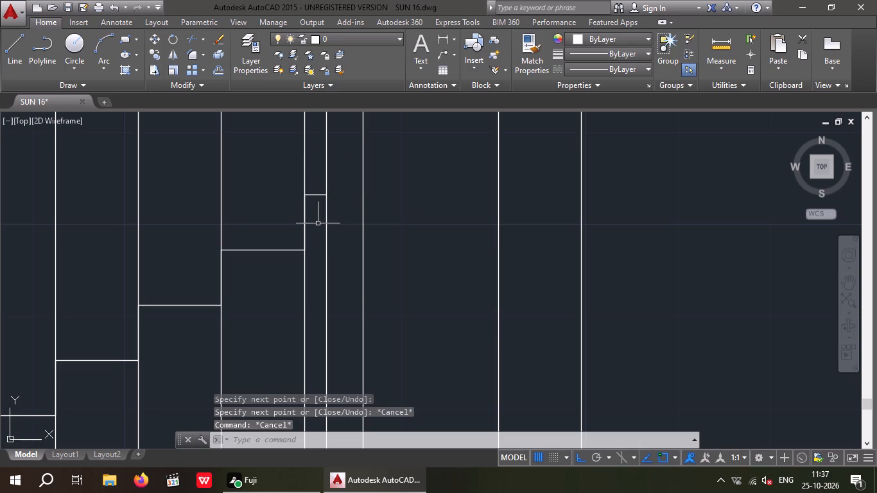
Trim the third, fourth and fifth projection lines above and below the stair profile inside the window.
key(t)
key(r)
key(space)
key(space)
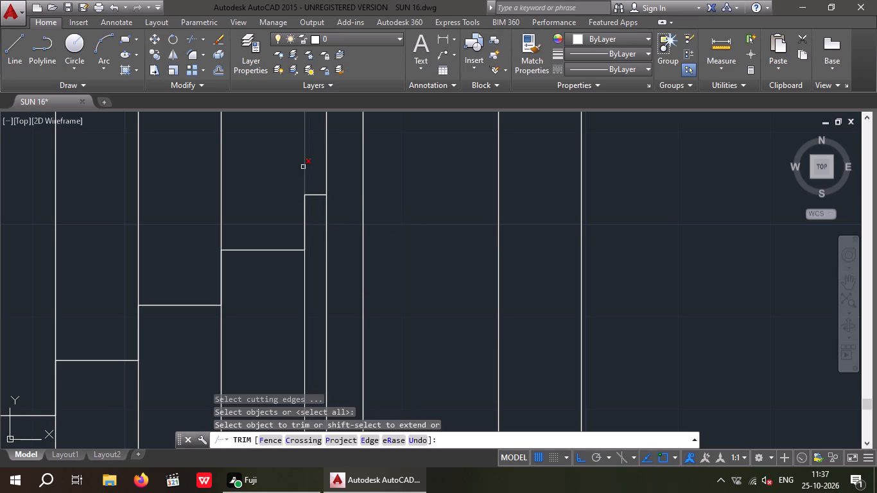
click(306, 165)
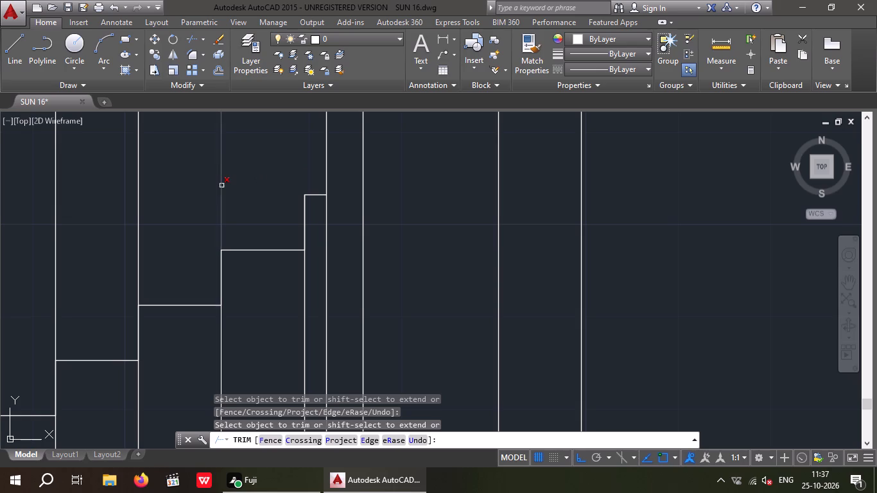
click(221, 186)
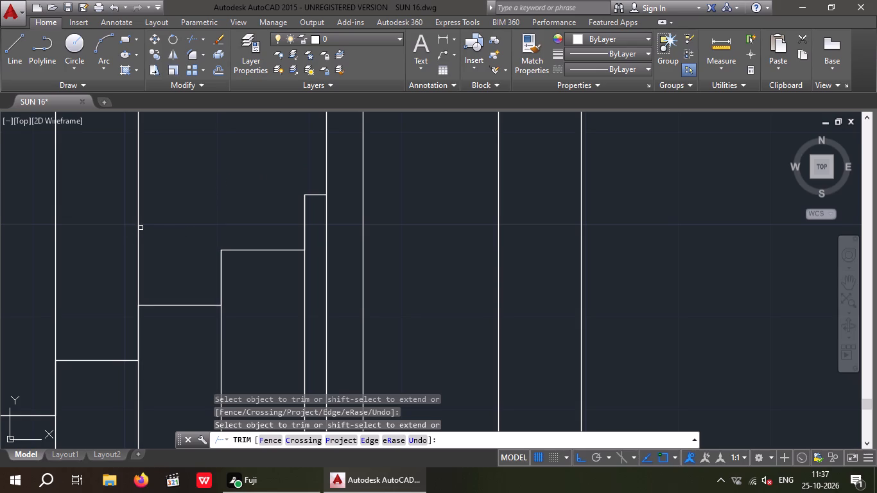
click(139, 230)
click(304, 282)
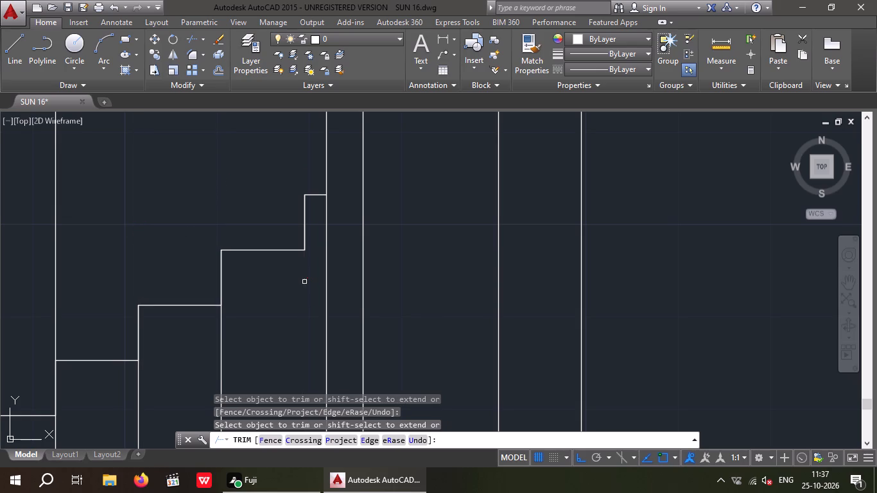
click(220, 341)
middle_drag(222, 339, 245, 331)
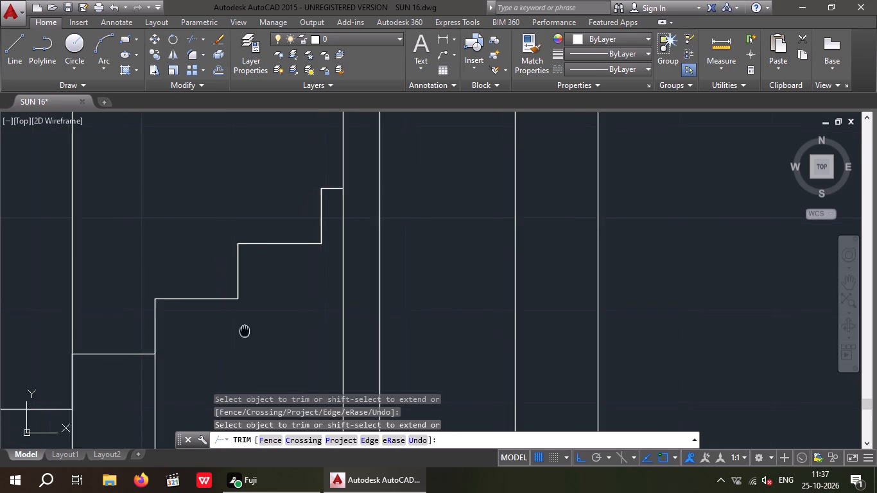
middle_drag(245, 331, 261, 327)
drag(177, 372, 170, 381)
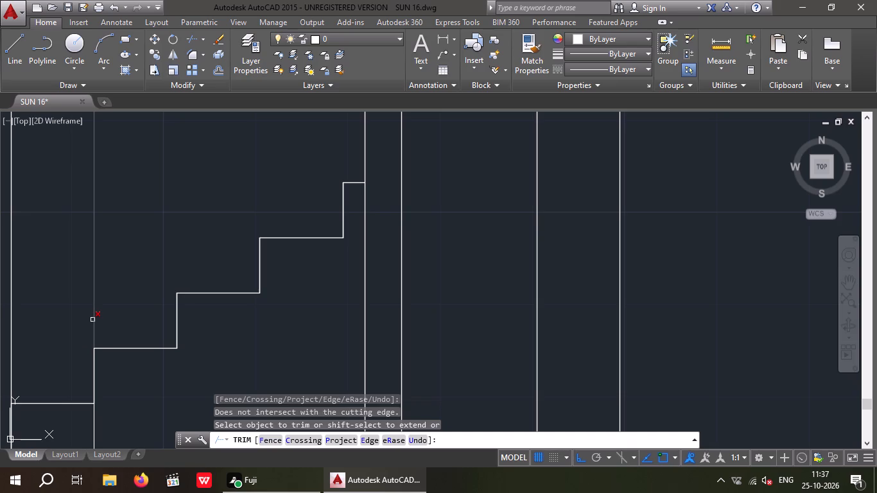
Trim the first and second projection lines above and below the stair profile inside the window.
click(92, 320)
middle_drag(106, 309, 297, 298)
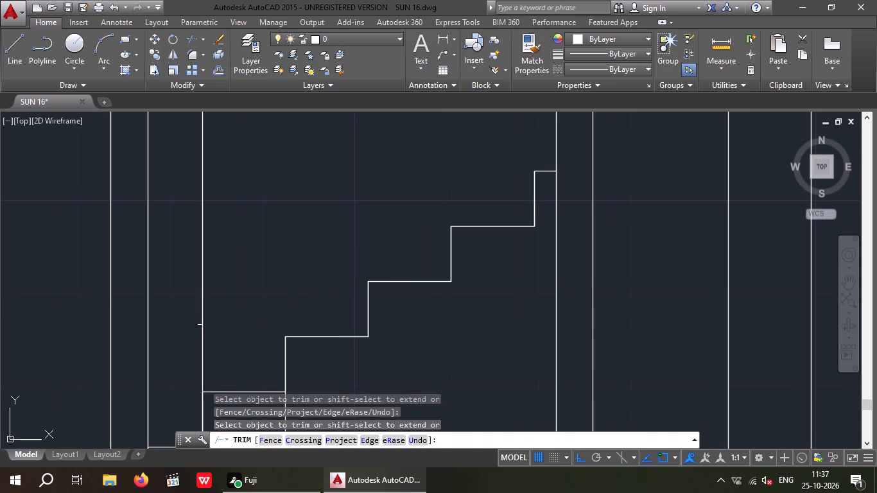
click(200, 325)
click(209, 320)
middle_drag(200, 281, 187, 197)
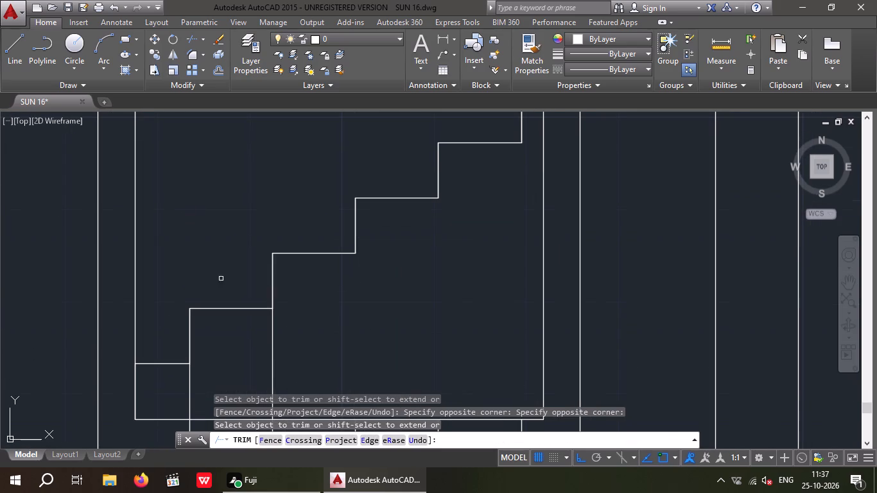
click(271, 334)
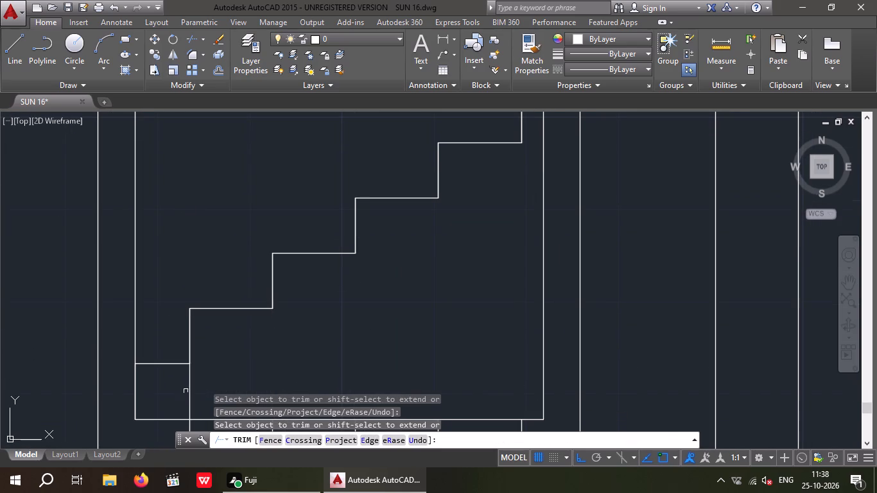
click(191, 386)
scroll(265, 329, down, 1)
middle_drag(265, 329, 257, 210)
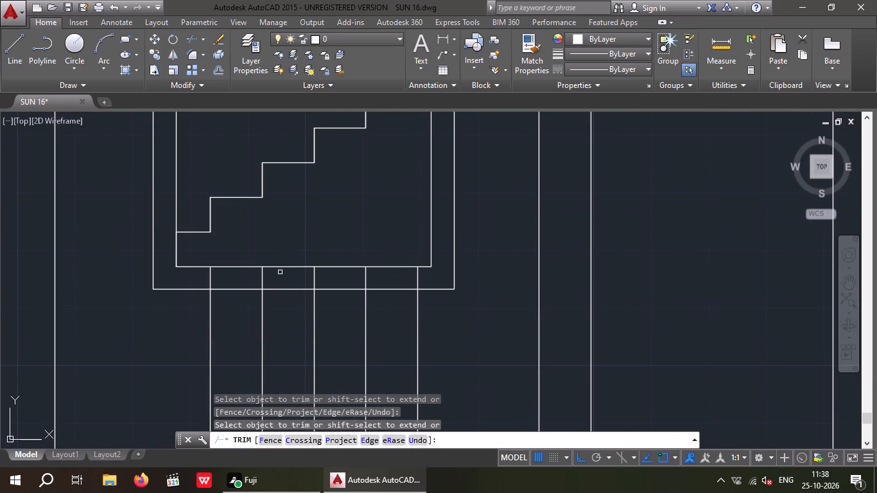
key(Escape)
key(Escape)
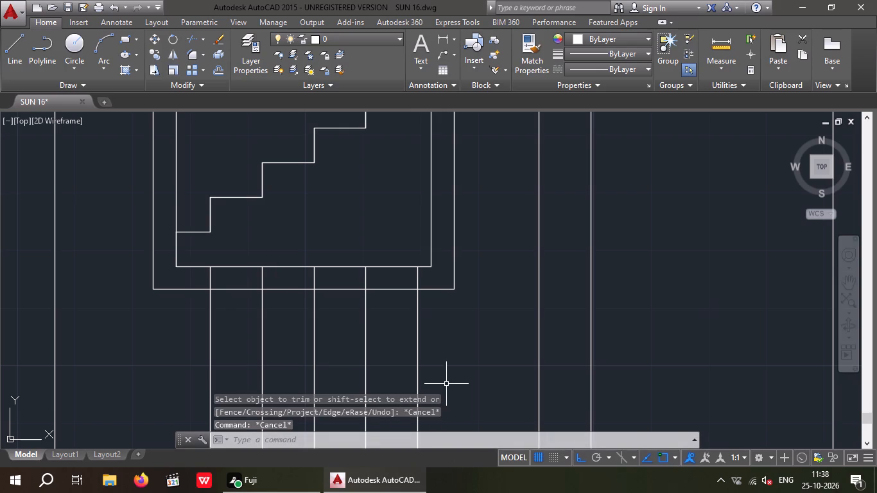
Erase the five leftover projection line pieces below the staircase window.
key(Escape)
key(Escape)
drag(456, 331, 359, 376)
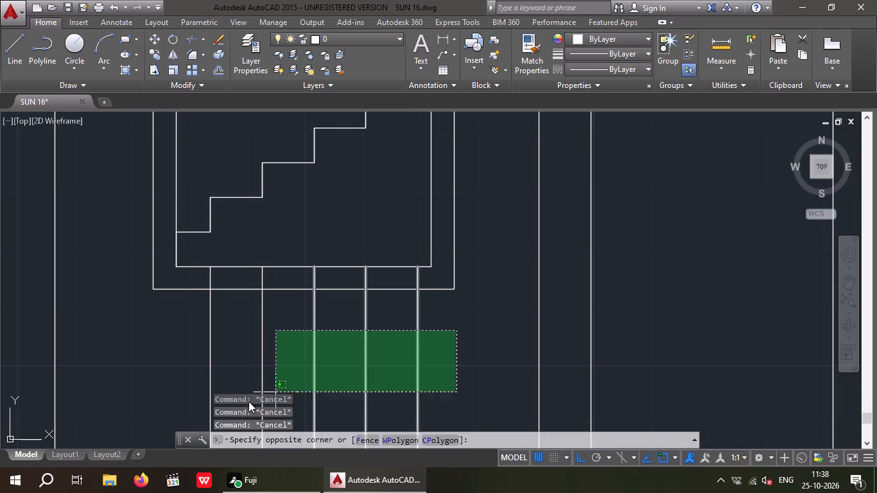
click(177, 387)
key(Delete)
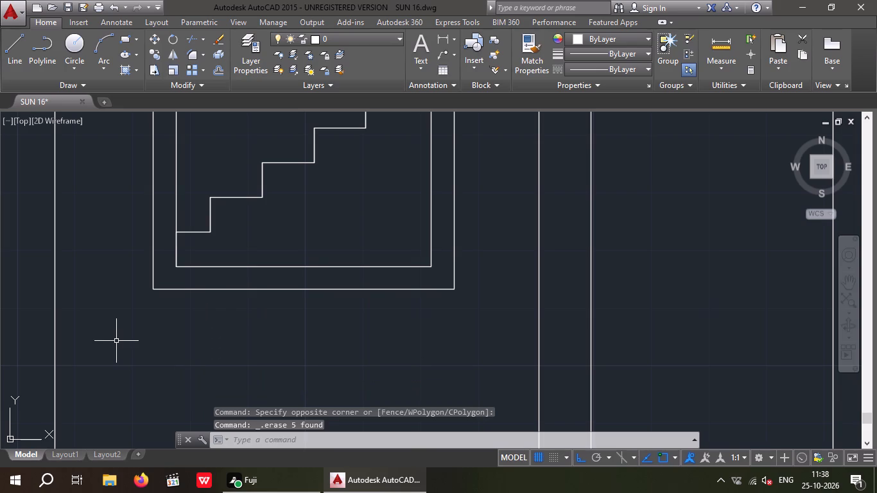
key(Escape)
scroll(199, 357, down, 1)
middle_drag(199, 357, 178, 410)
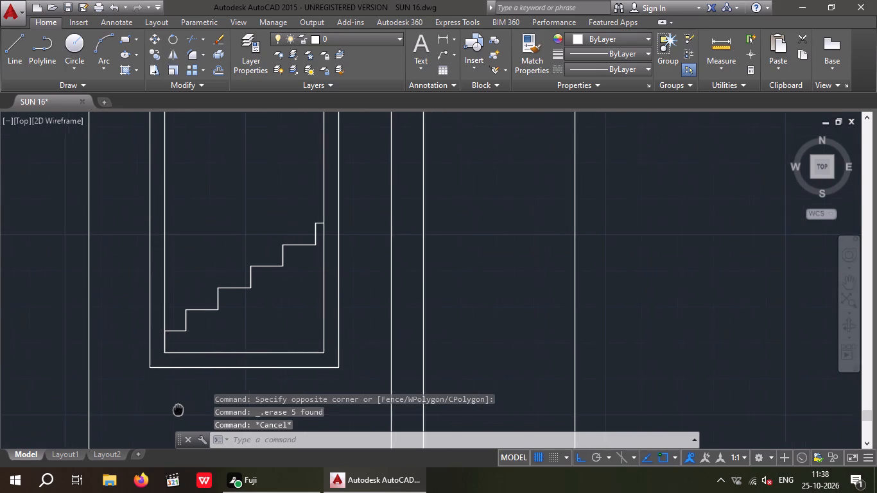
Erase the five leftover projection line pieces running above the staircase window in the elevation.
scroll(213, 318, down, 1)
middle_drag(218, 334, 207, 373)
scroll(211, 304, down, 1)
middle_drag(213, 309, 216, 352)
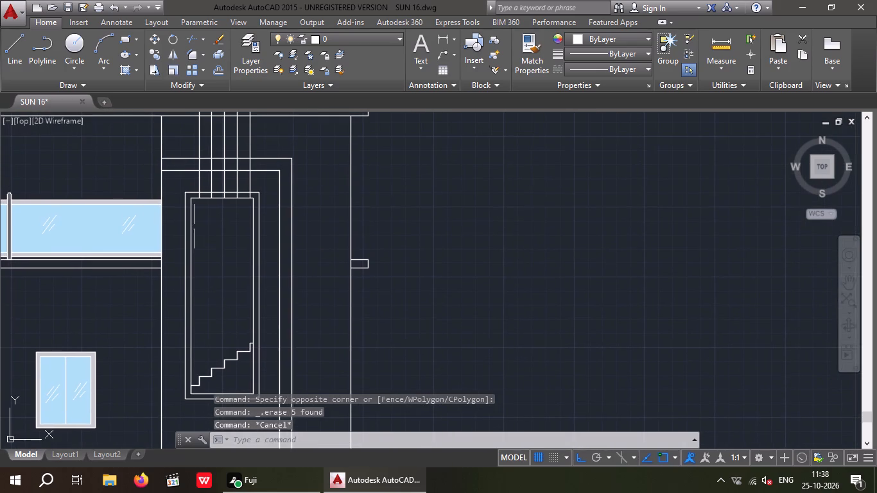
scroll(204, 177, up, 5)
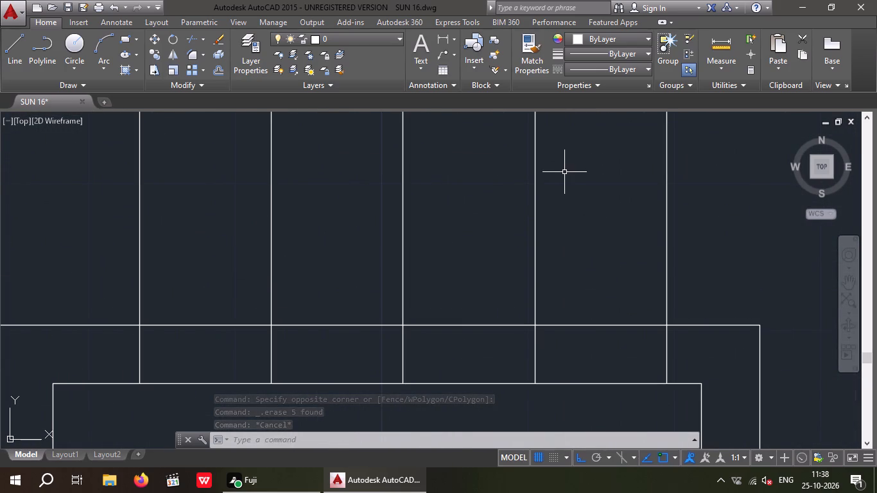
drag(564, 172, 530, 192)
click(114, 249)
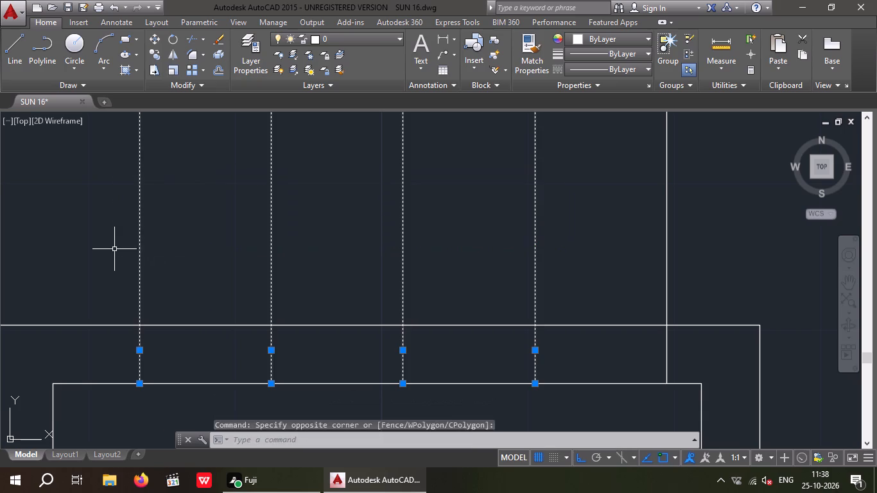
key(Delete)
scroll(115, 250, down, 5)
scroll(167, 254, up, 3)
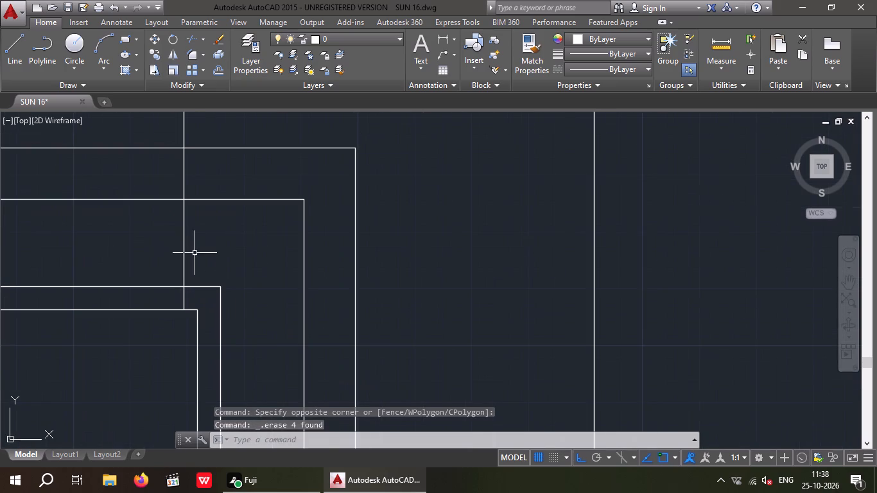
drag(212, 242, 155, 261)
click(154, 261)
key(Delete)
scroll(159, 244, down, 3)
middle_drag(146, 271, 213, 259)
scroll(205, 257, down, 1)
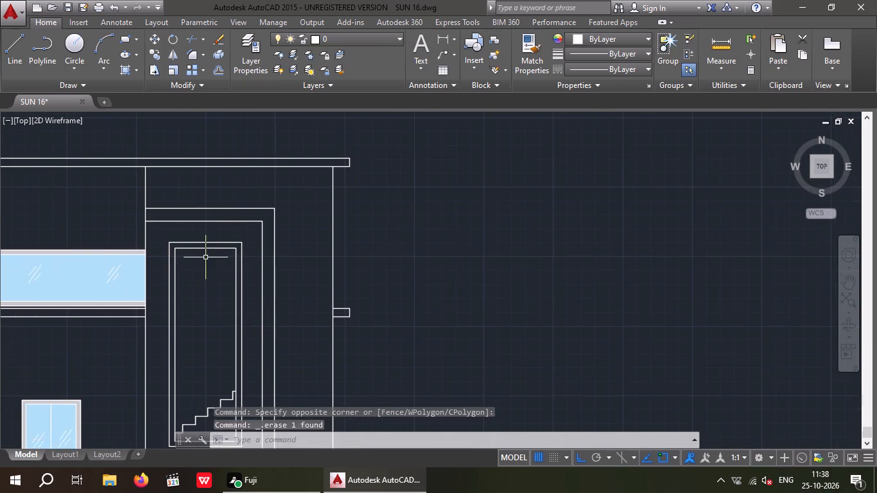
middle_drag(204, 281, 236, 282)
middle_drag(229, 275, 230, 306)
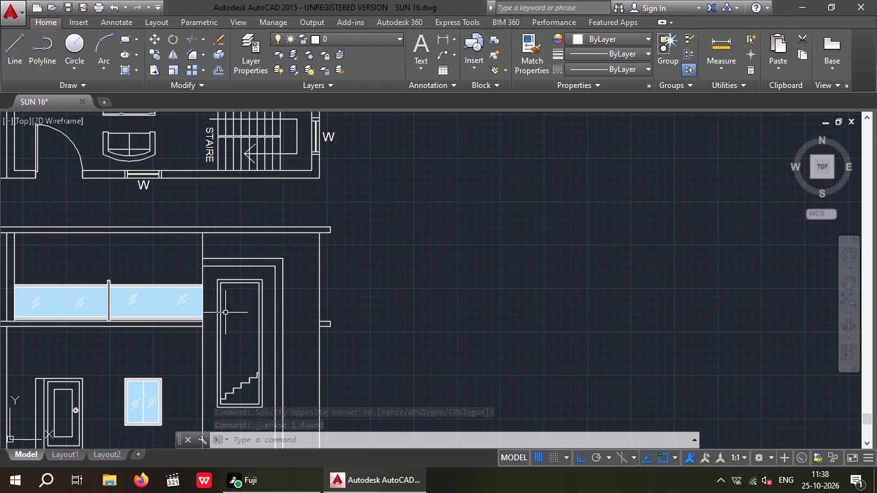
key(Escape)
key(Escape)
middle_drag(225, 309, 246, 300)
scroll(257, 278, down, 1)
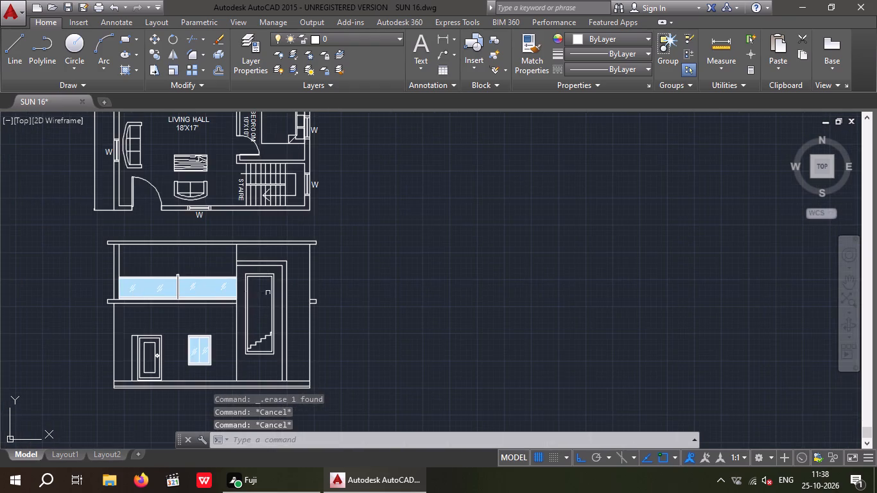
With Ortho off, draw three diagonal glass reflection lines, a long one between two shorter ones, inside the staircase window's upper part.
scroll(266, 295, up, 3)
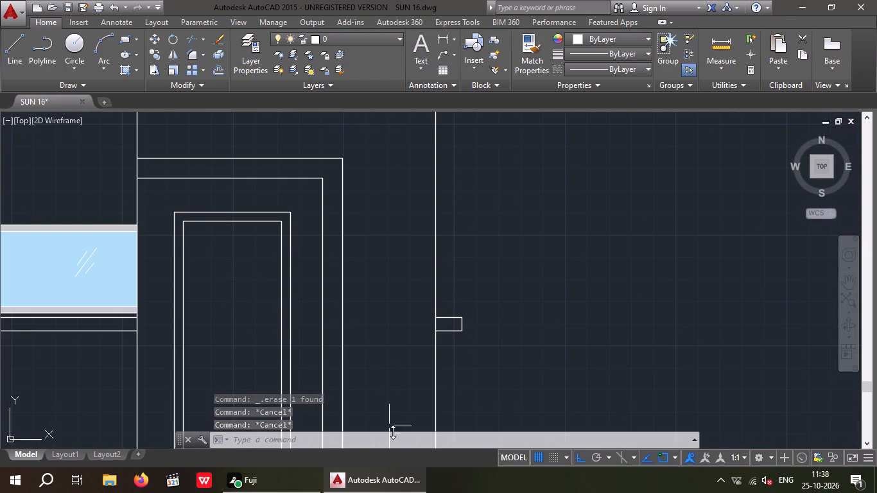
click(579, 456)
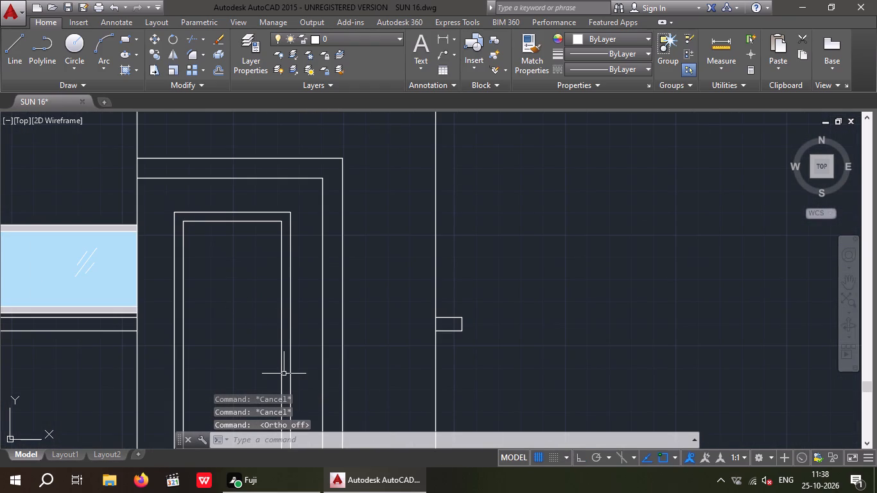
key(l)
key(space)
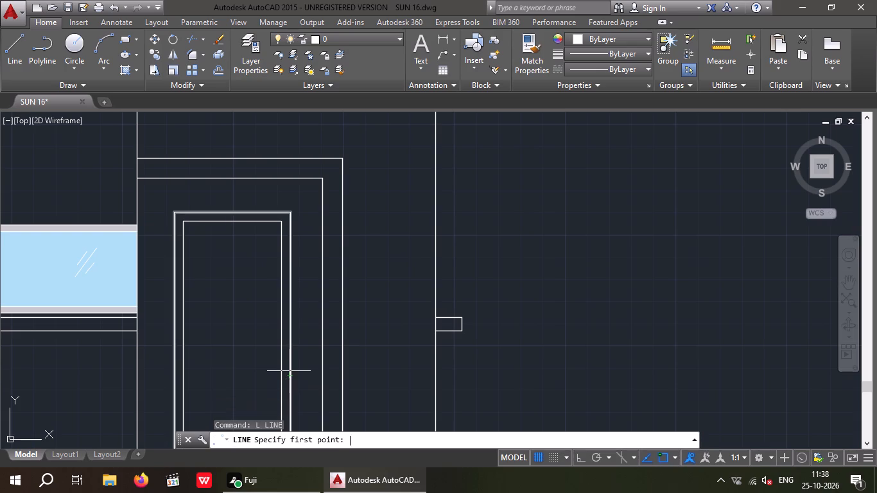
scroll(220, 257, up, 2)
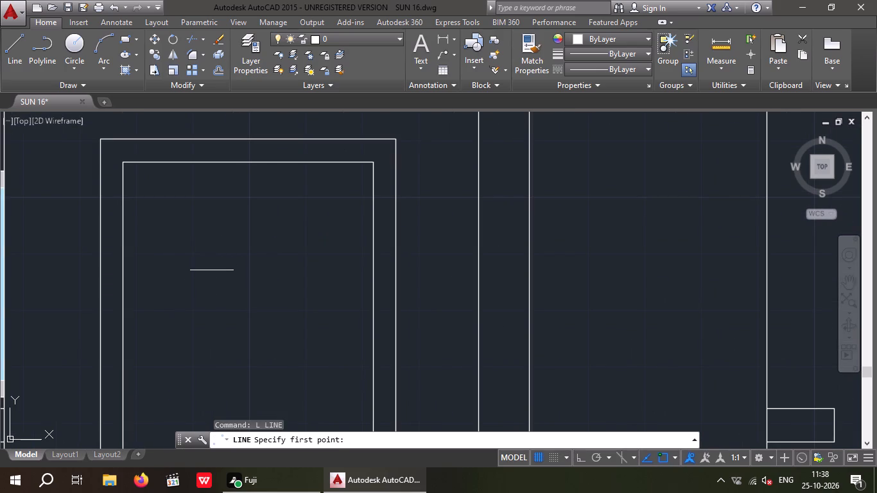
click(217, 314)
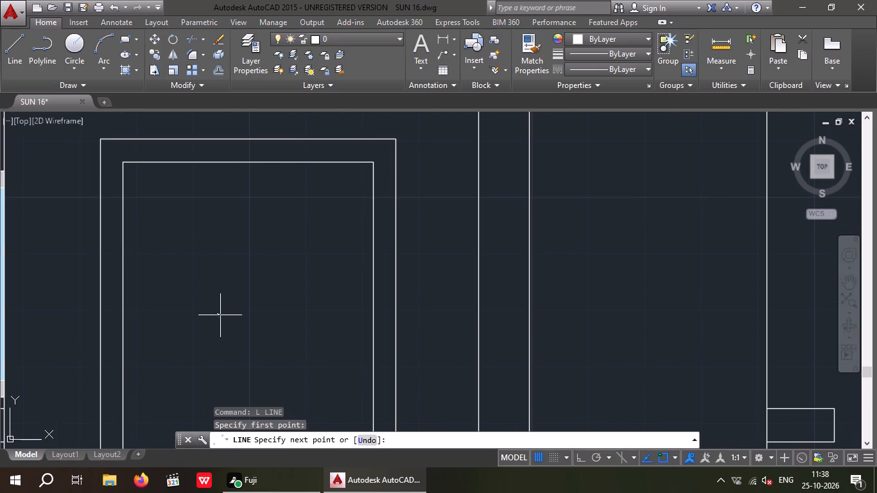
click(306, 230)
key(space)
key(space)
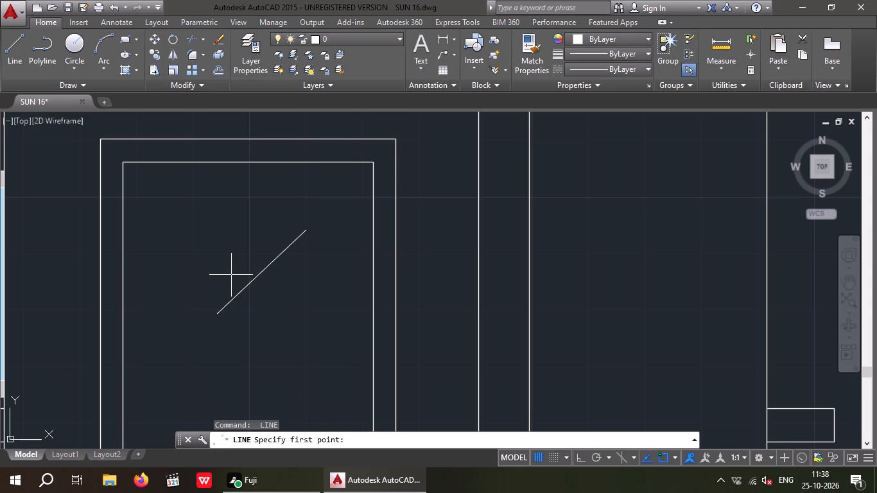
click(230, 275)
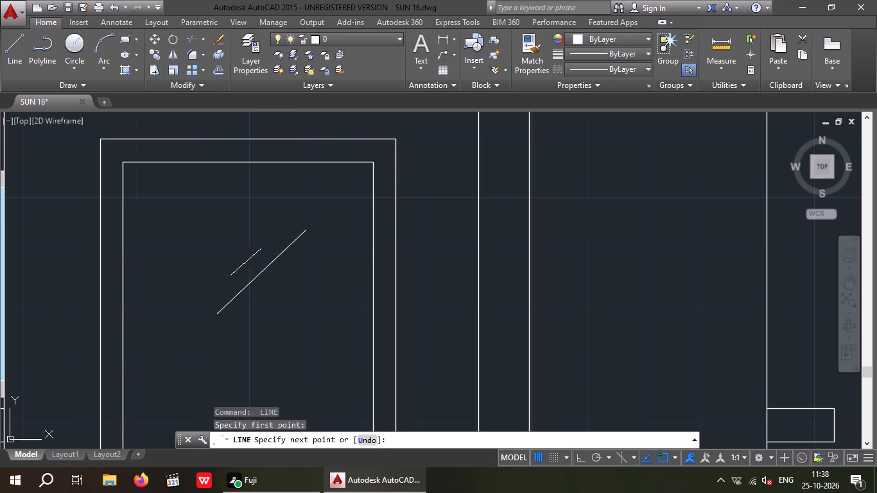
click(273, 242)
key(space)
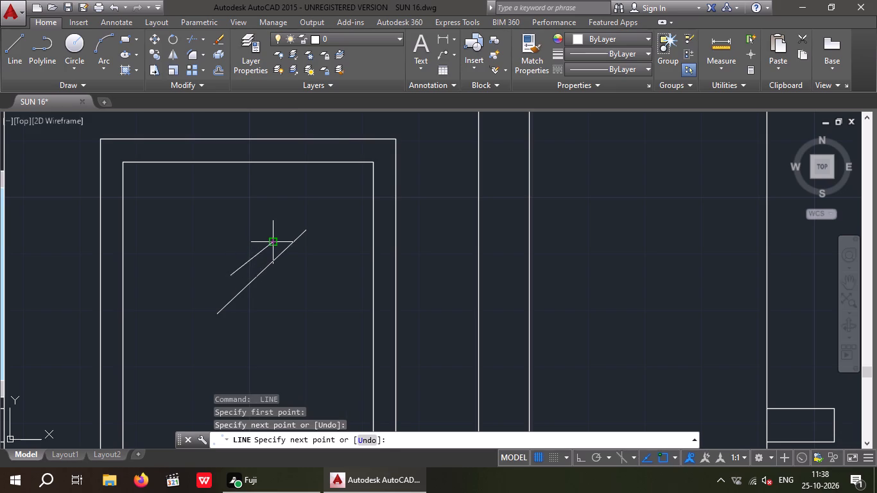
key(space)
click(252, 300)
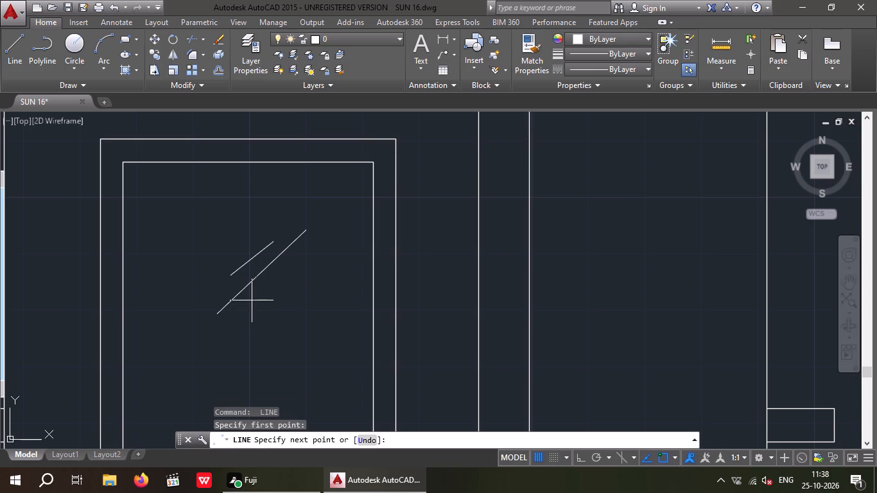
click(292, 264)
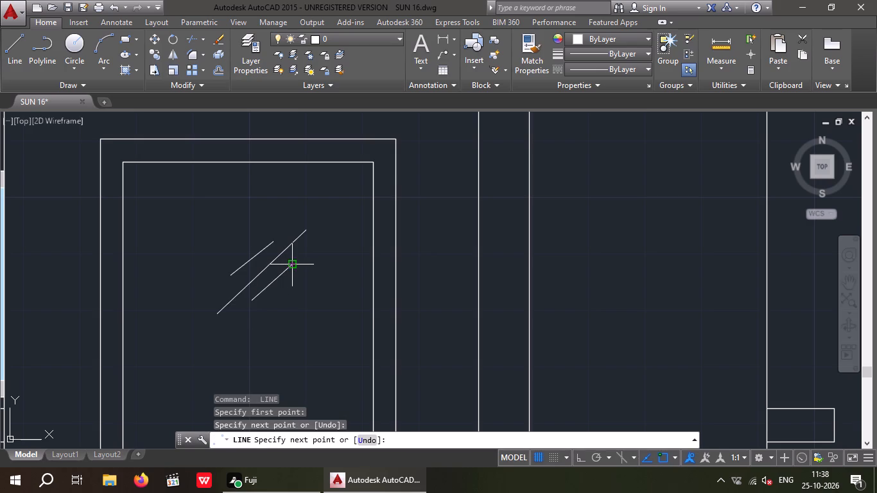
key(Escape)
key(Escape)
Copy the three reflection lines straight down with Ortho on, placing them just above the stair profile inside the window.
drag(286, 340, 240, 307)
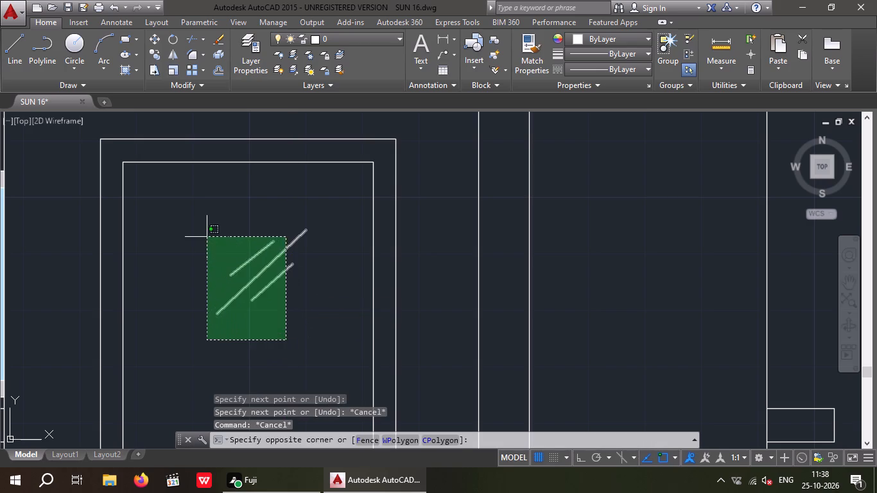
click(207, 237)
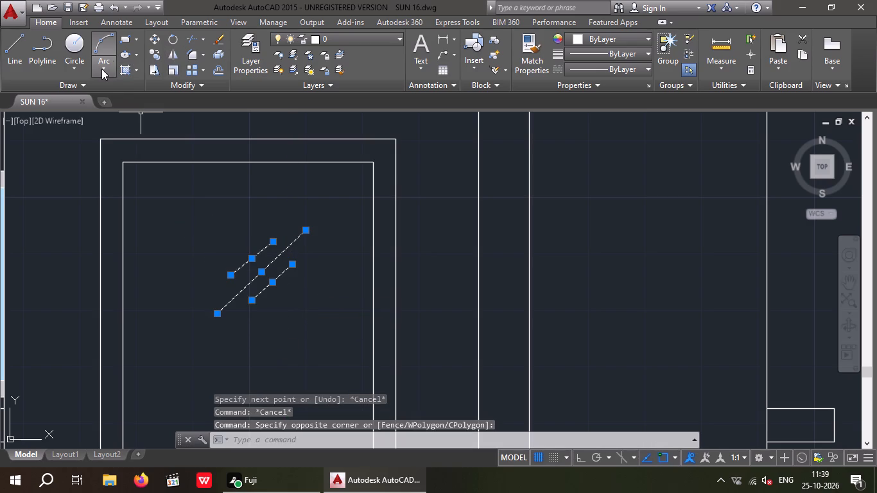
click(156, 56)
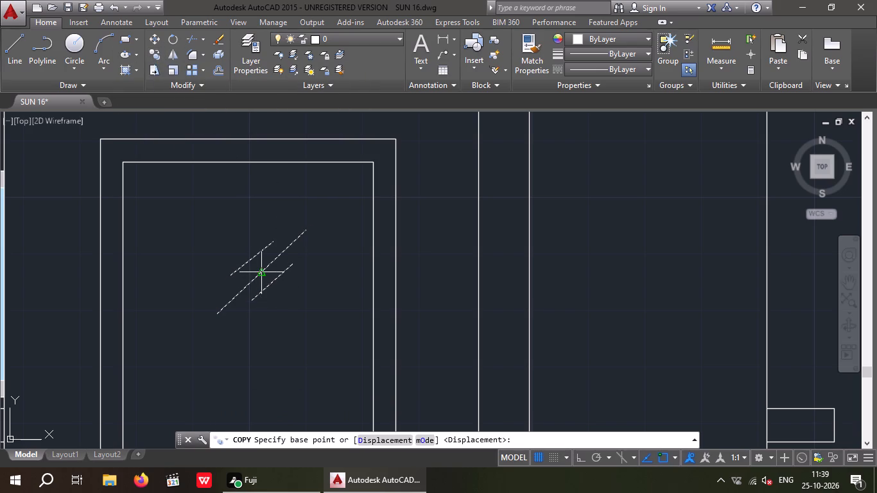
click(263, 273)
middle_drag(261, 322, 253, 246)
scroll(252, 229, down, 1)
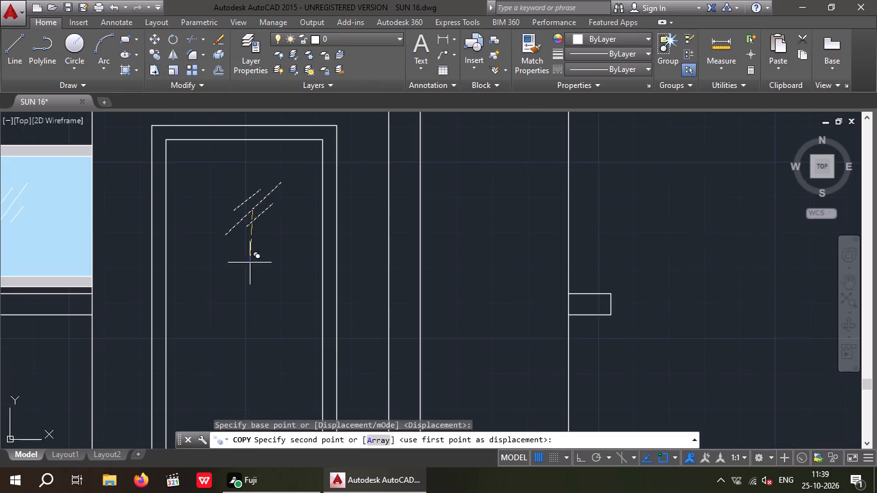
scroll(254, 279, down, 2)
scroll(252, 338, up, 2)
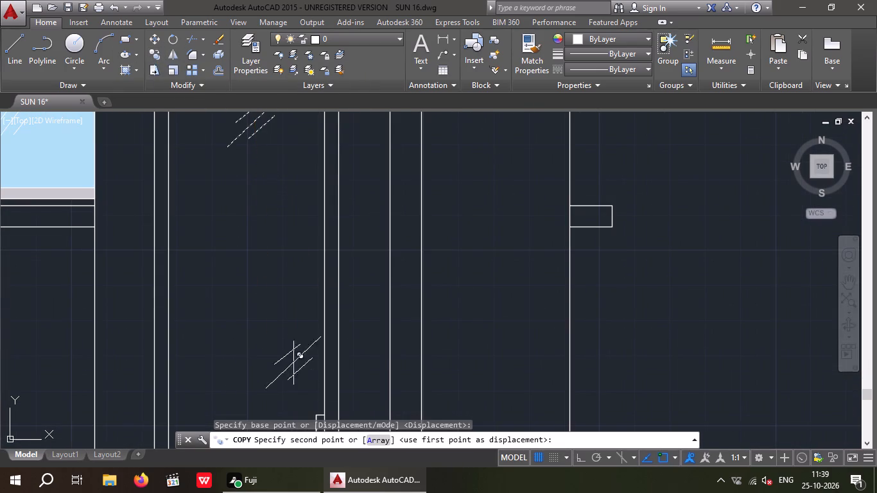
drag(579, 458, 565, 455)
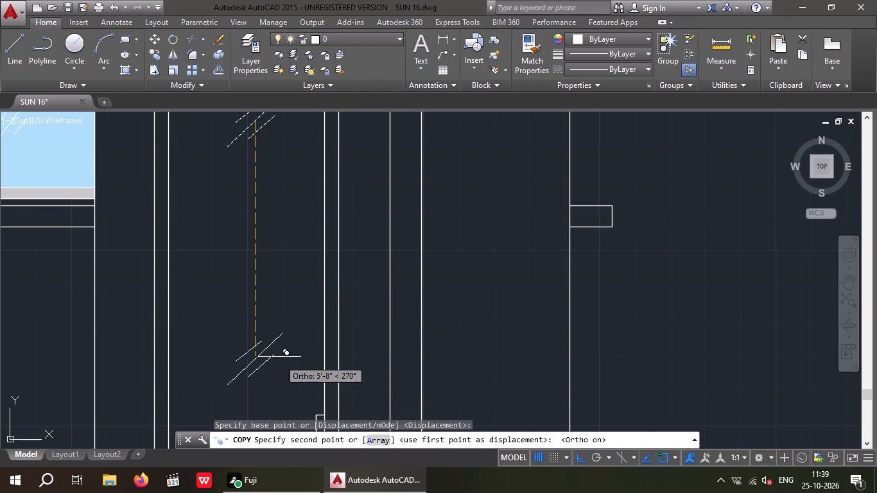
middle_drag(280, 352, 277, 302)
click(265, 311)
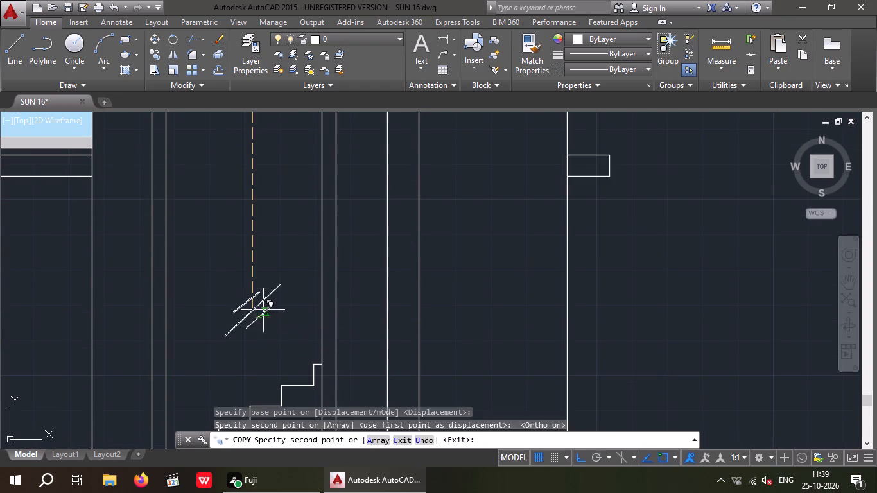
key(Escape)
middle_drag(257, 250, 268, 342)
scroll(261, 248, down, 1)
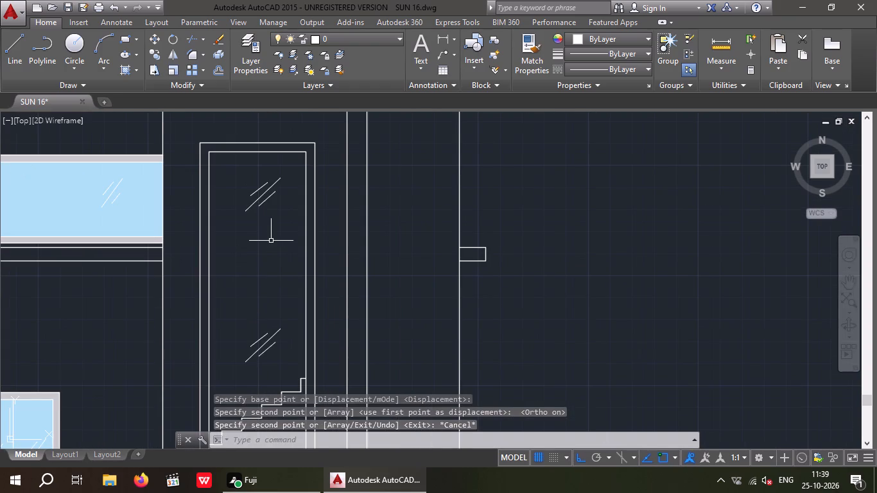
Move the upper set of three reflection lines slightly straight down inside the staircase window.
drag(271, 241, 263, 227)
click(247, 176)
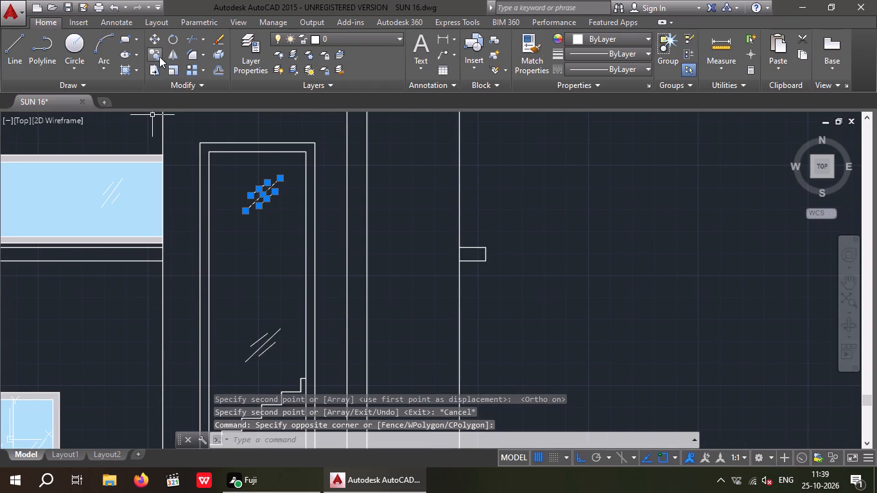
click(154, 42)
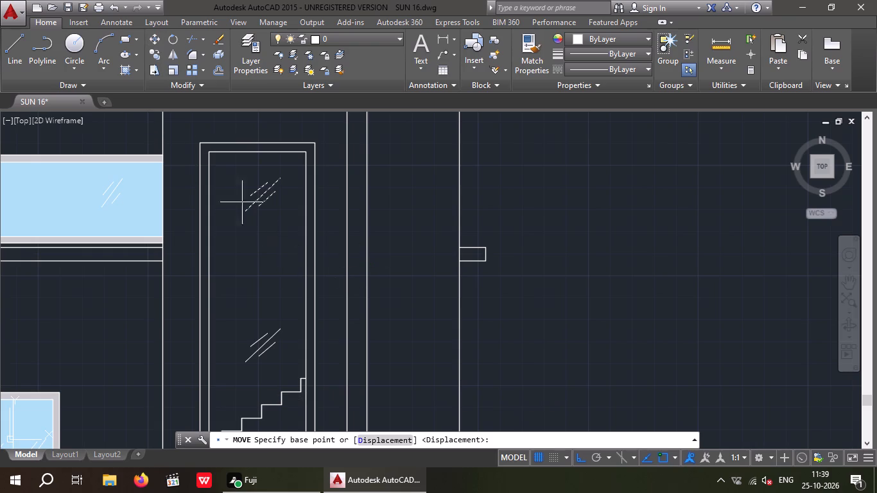
click(265, 194)
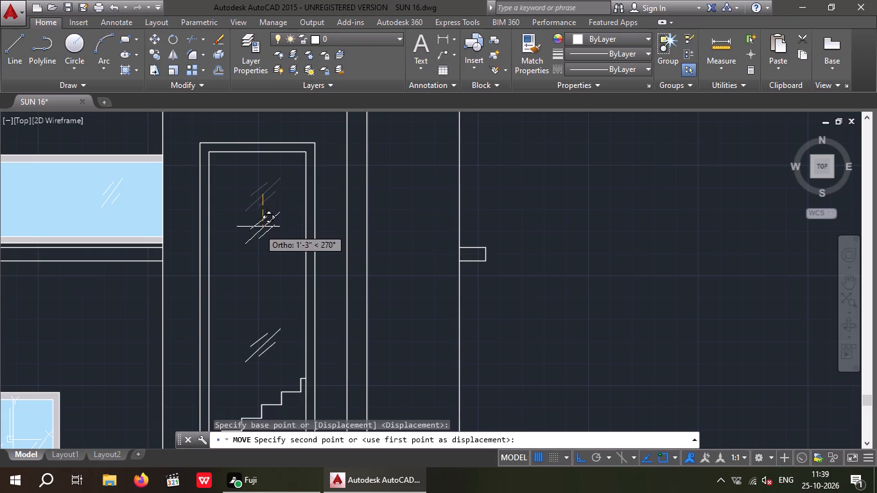
click(256, 218)
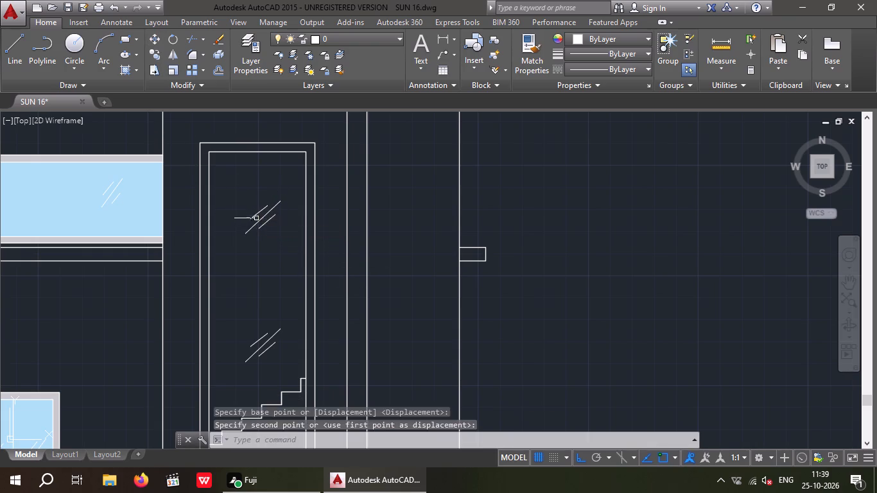
key(Escape)
scroll(259, 214, down, 3)
middle_drag(261, 252, 325, 243)
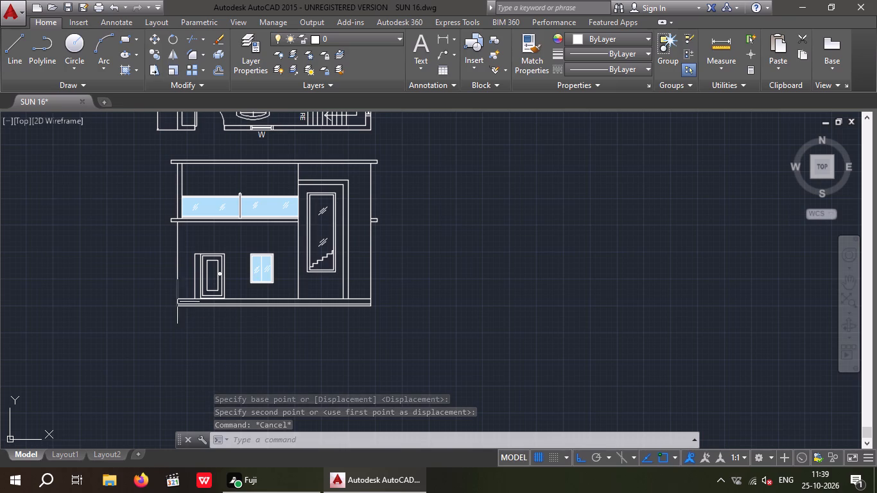
key(Escape)
key(Escape)
key(Escape)
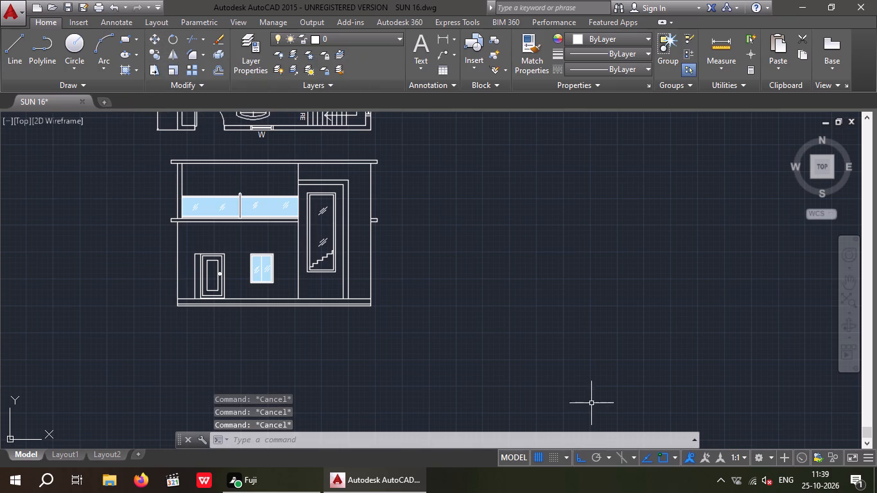
With Ortho off, fill the staircase window's frame in the elevation with a solid grey 147,149,152 hatch.
click(576, 459)
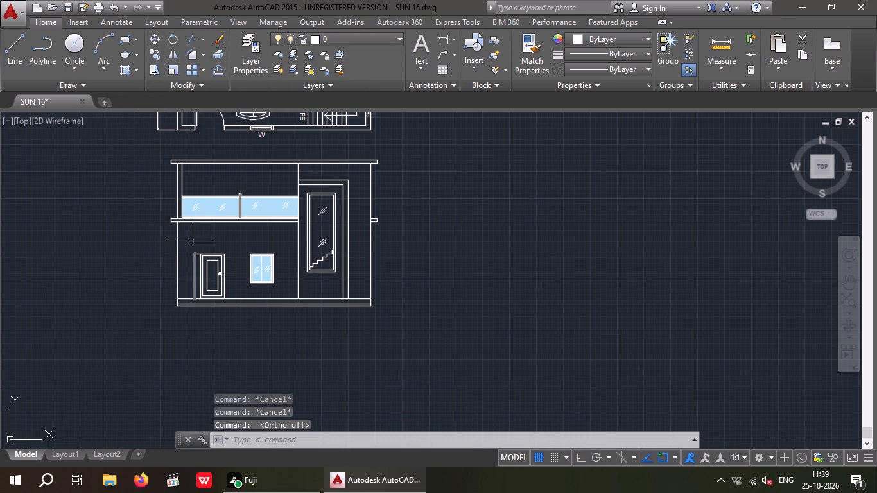
click(125, 73)
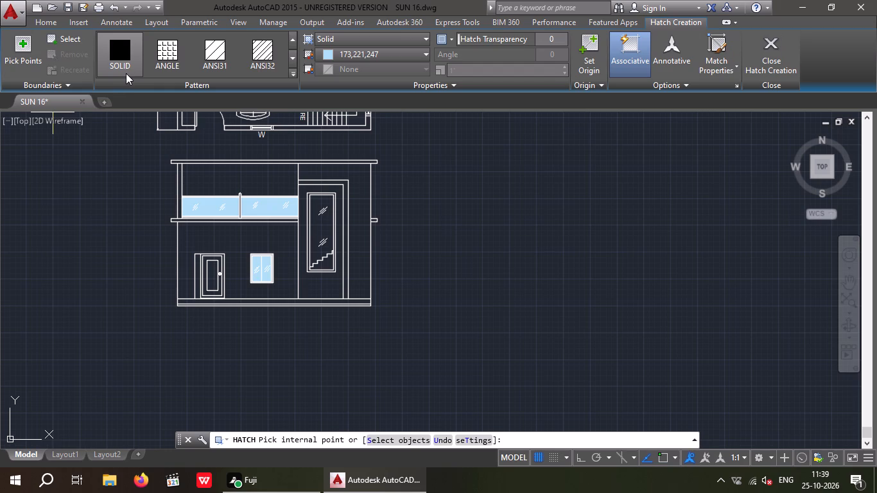
click(373, 53)
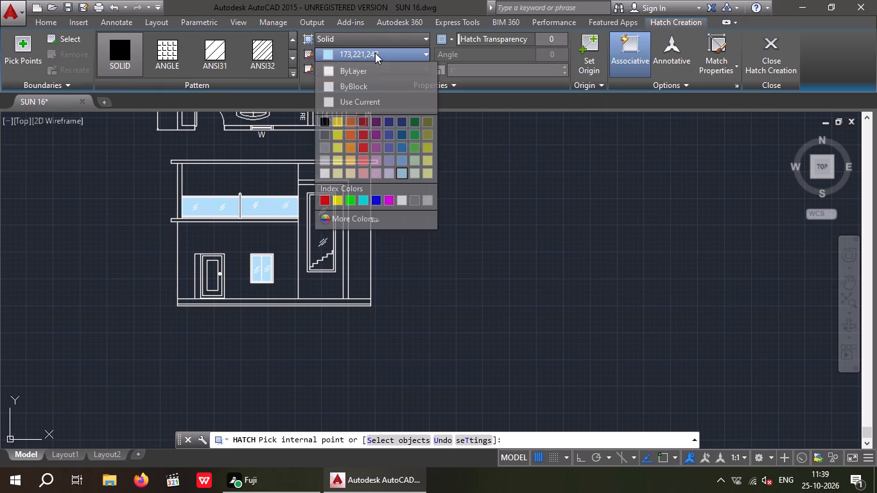
click(322, 149)
scroll(302, 195, up, 3)
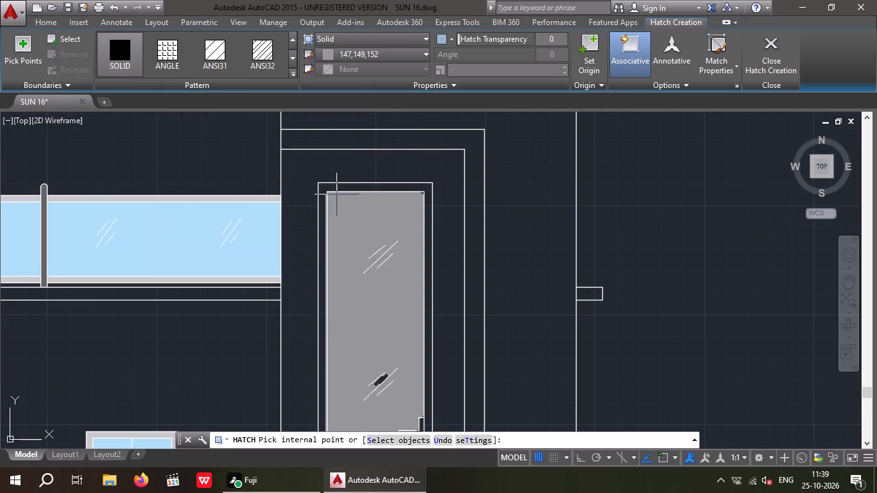
click(324, 190)
scroll(312, 181, down, 2)
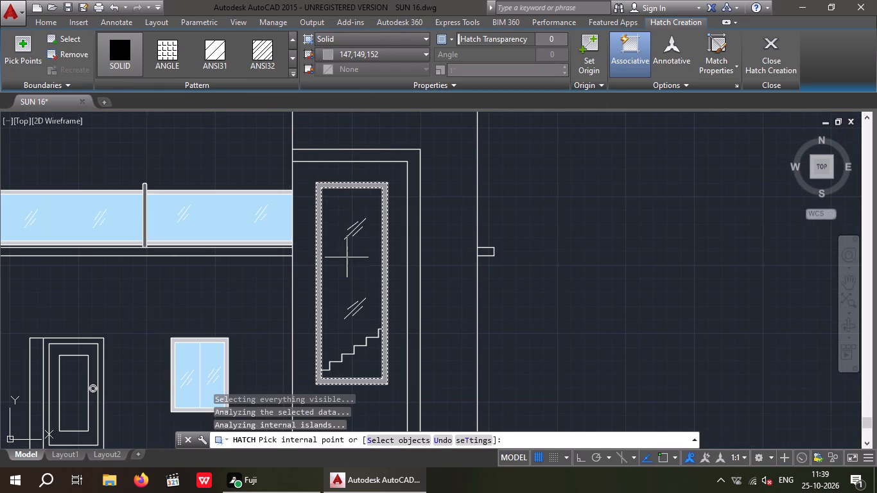
key(Escape)
key(Escape)
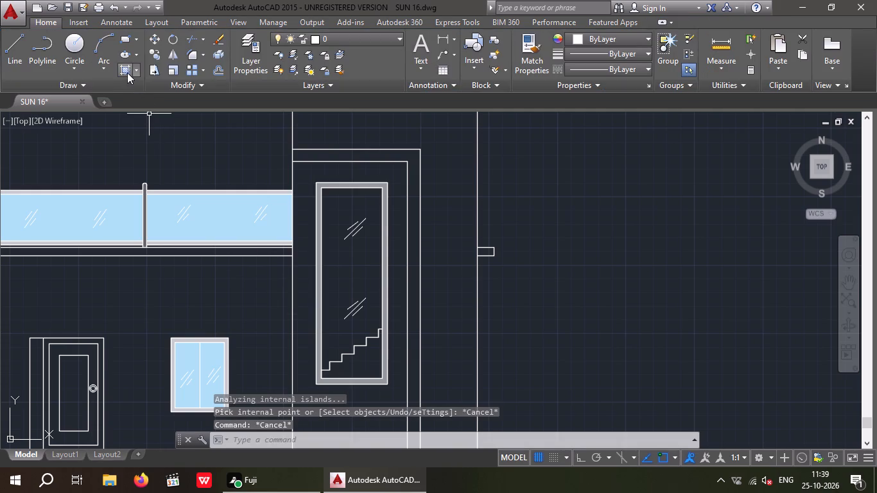
Fill the staircase window's glass, both above and below the stair profile, with a solid light blue 173,221,247 hatch.
click(126, 71)
click(347, 53)
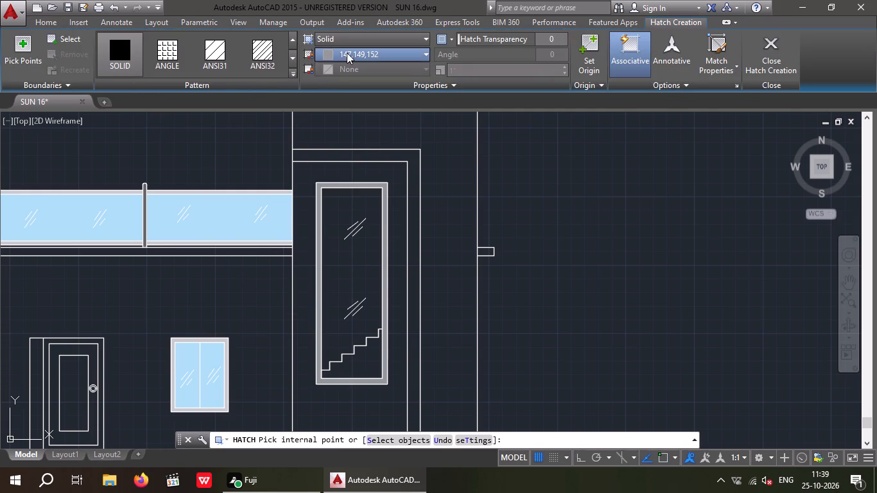
click(403, 173)
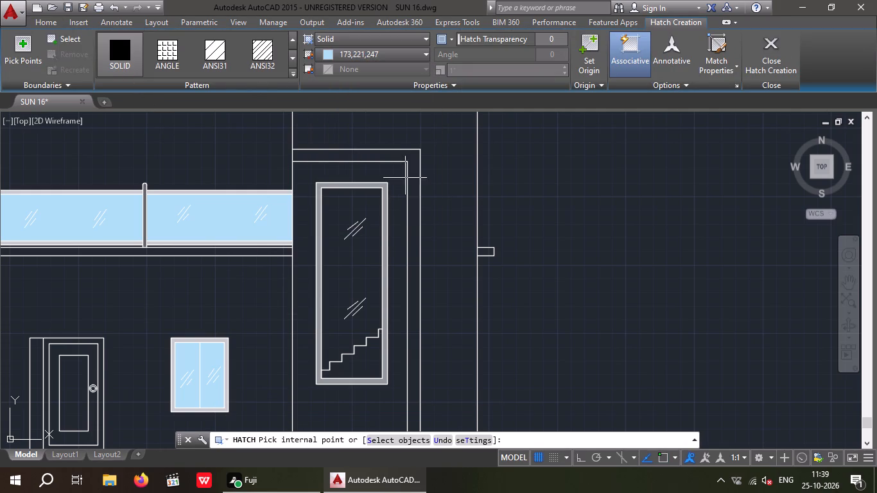
click(361, 261)
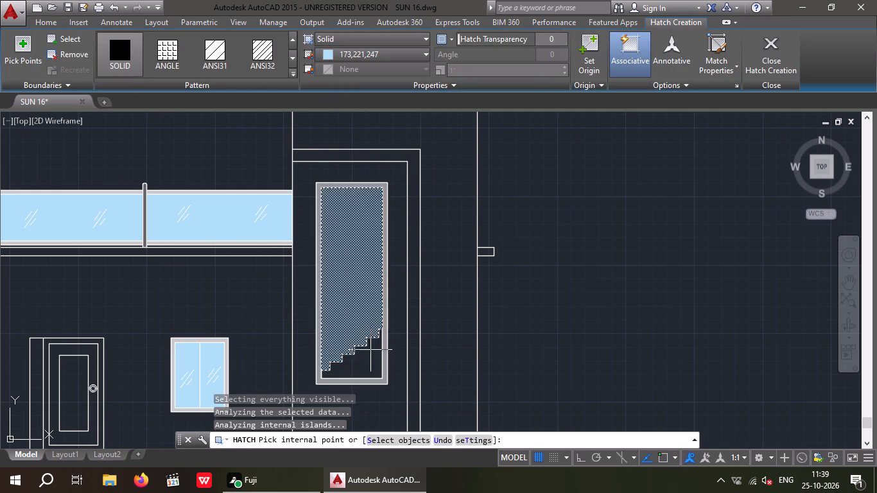
click(365, 367)
key(Escape)
Save the drawing.
scroll(519, 281, down, 1)
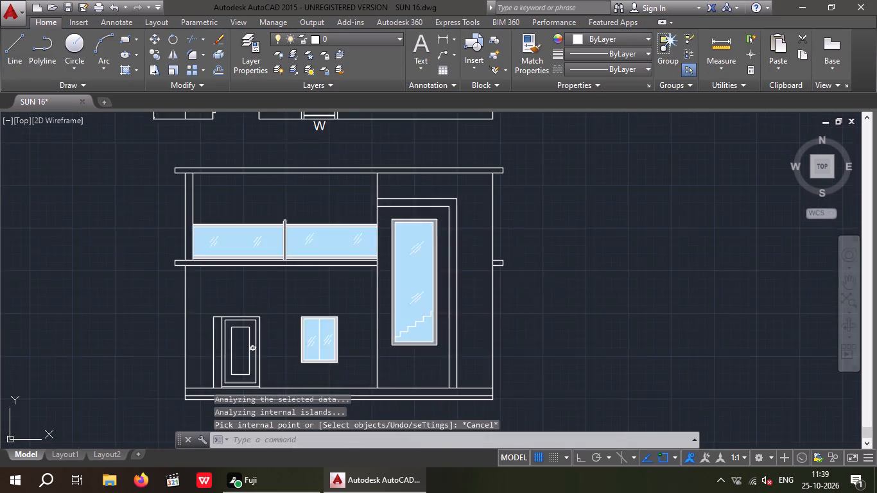
scroll(524, 282, down, 1)
middle_drag(492, 290, 340, 323)
key(ctrl+s)
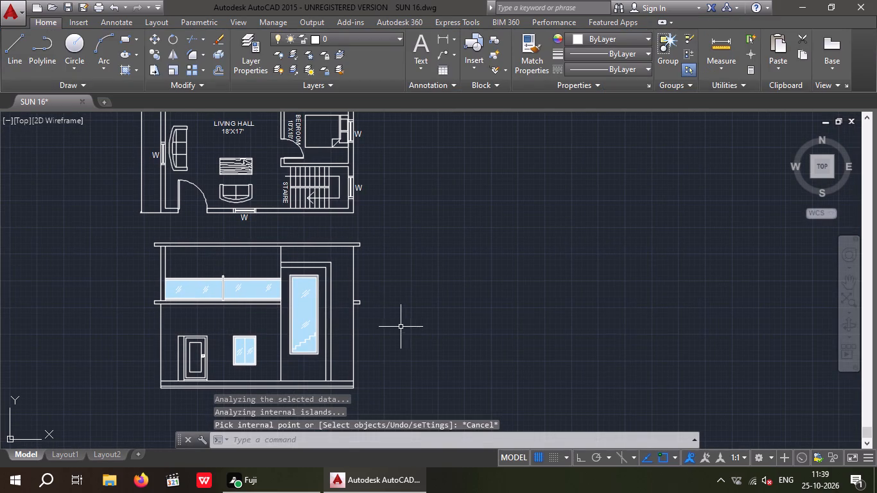
key(ctrl+s)
Hatch the L-shaped band around the staircase window with the AR-CONC pattern in green 88,186,72.
middle_drag(423, 281, 421, 265)
scroll(422, 261, down, 1)
middle_drag(422, 261, 419, 257)
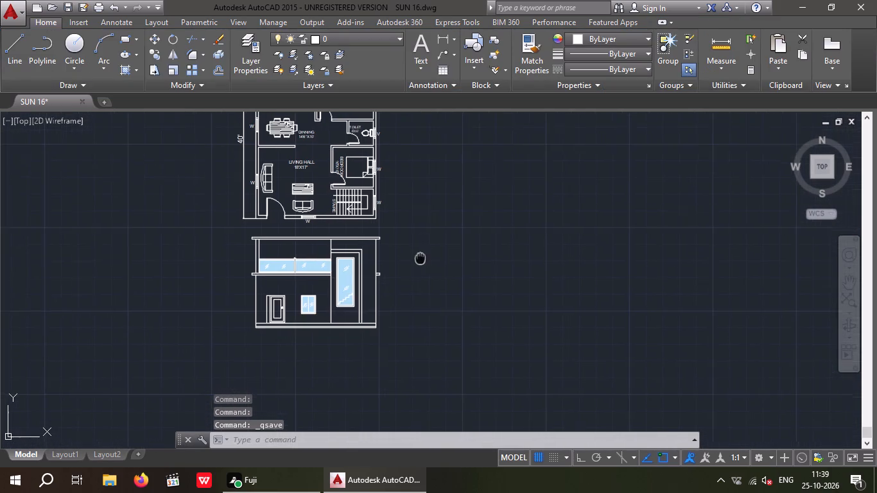
middle_drag(419, 257, 414, 242)
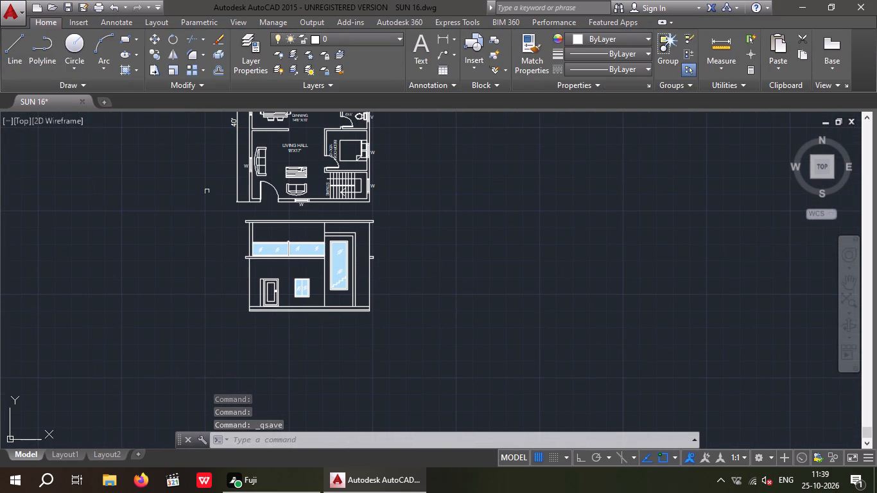
click(128, 73)
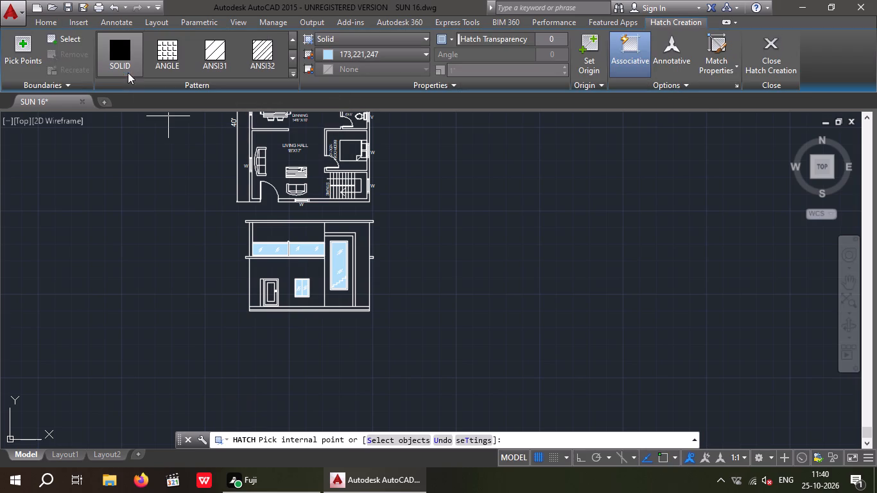
click(293, 73)
click(267, 193)
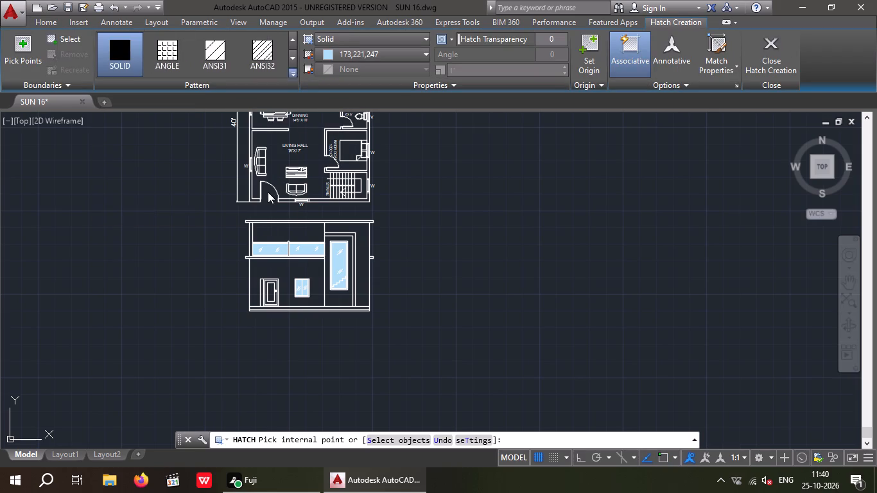
click(369, 50)
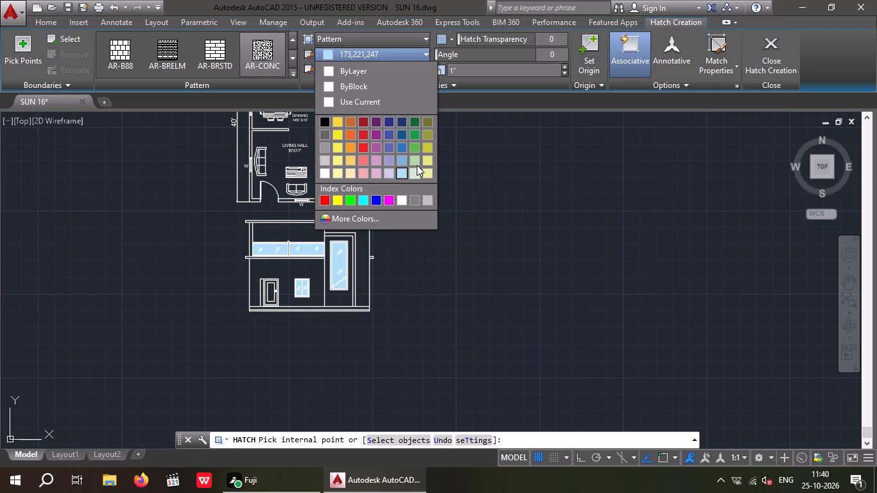
click(417, 150)
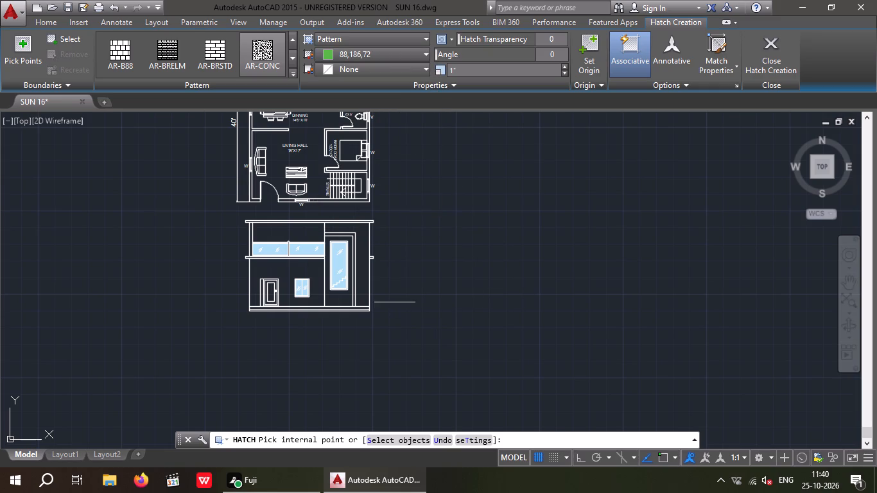
scroll(339, 235, up, 5)
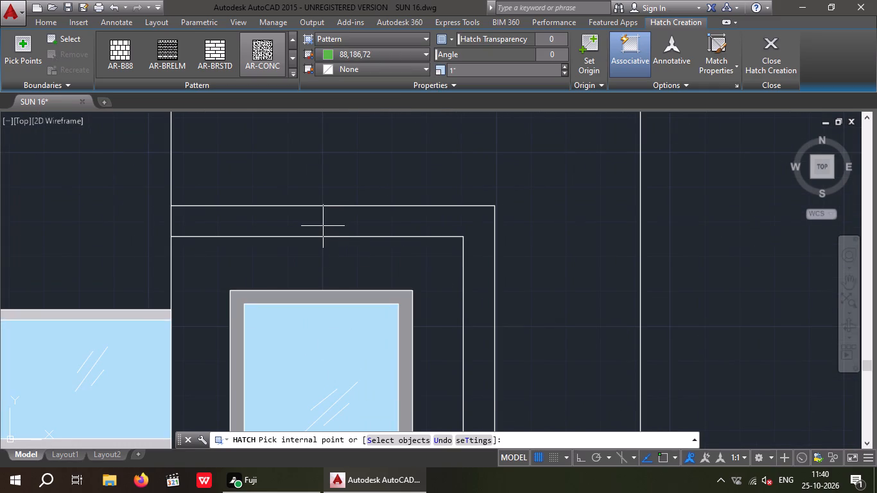
click(323, 226)
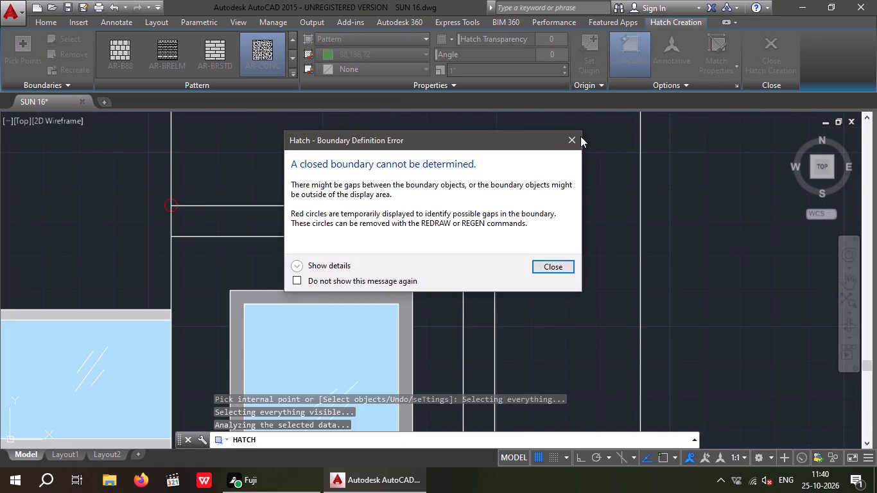
click(573, 136)
middle_drag(425, 239, 409, 231)
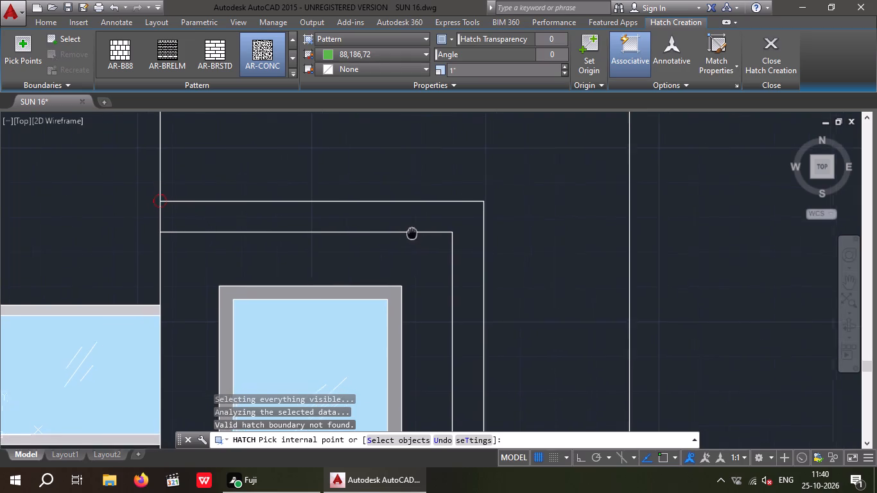
middle_drag(409, 231, 365, 218)
scroll(426, 213, down, 3)
middle_drag(444, 231, 388, 162)
scroll(405, 182, down, 1)
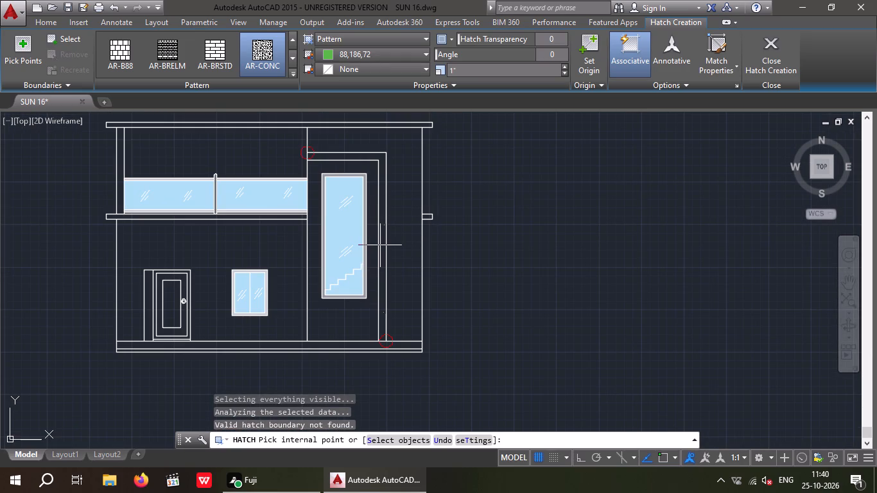
click(382, 244)
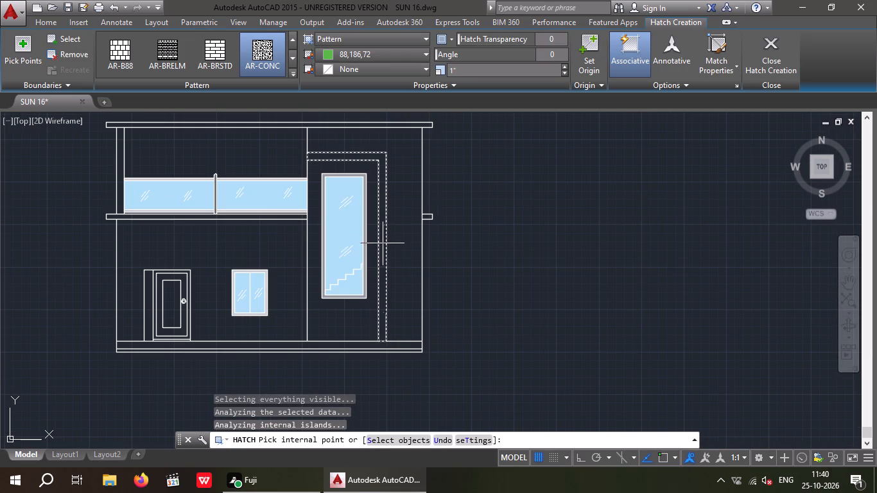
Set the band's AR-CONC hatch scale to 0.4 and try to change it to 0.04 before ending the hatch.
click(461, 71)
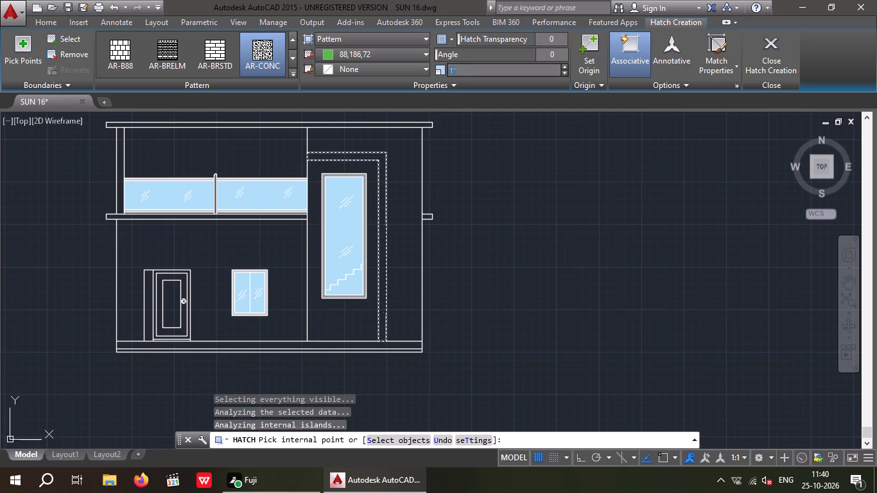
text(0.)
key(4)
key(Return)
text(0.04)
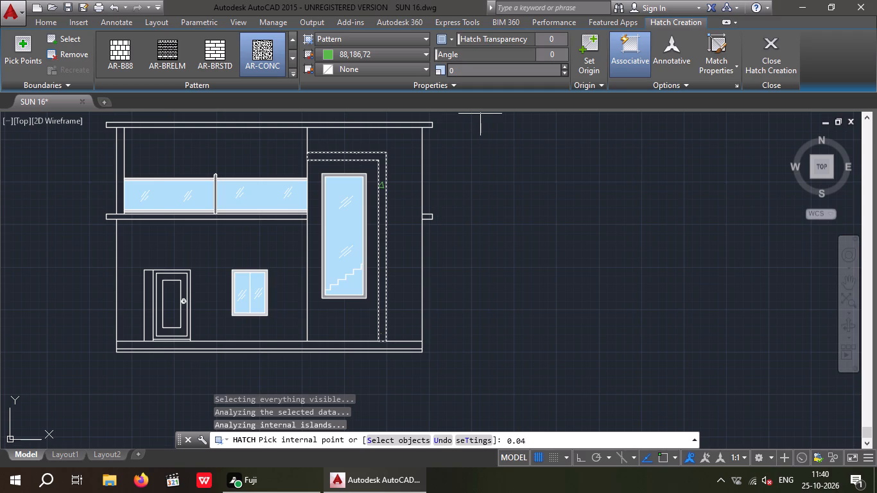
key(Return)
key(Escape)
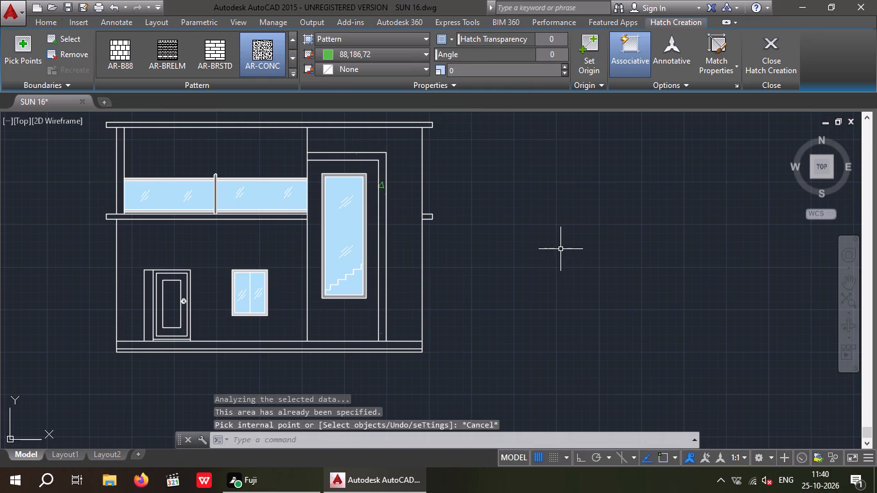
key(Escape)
Set the scale of the green AR-CONC hatch in the band around the staircase window to 0.04.
scroll(382, 183, up, 2)
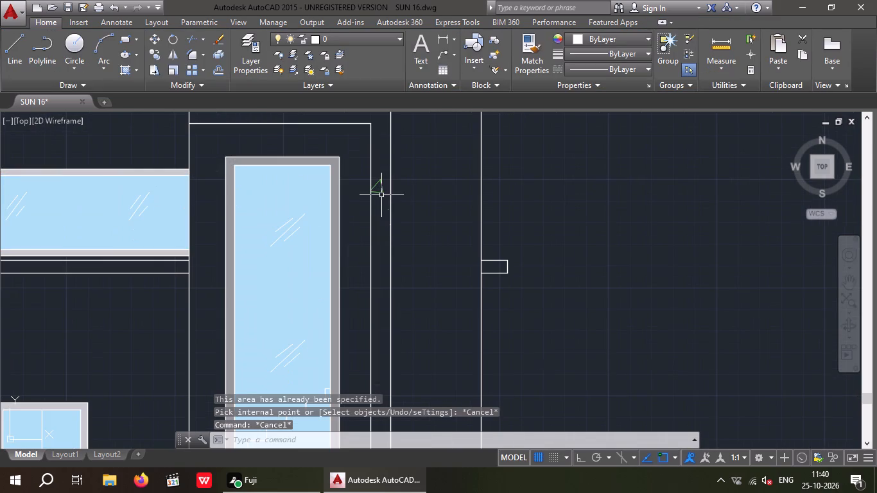
click(382, 193)
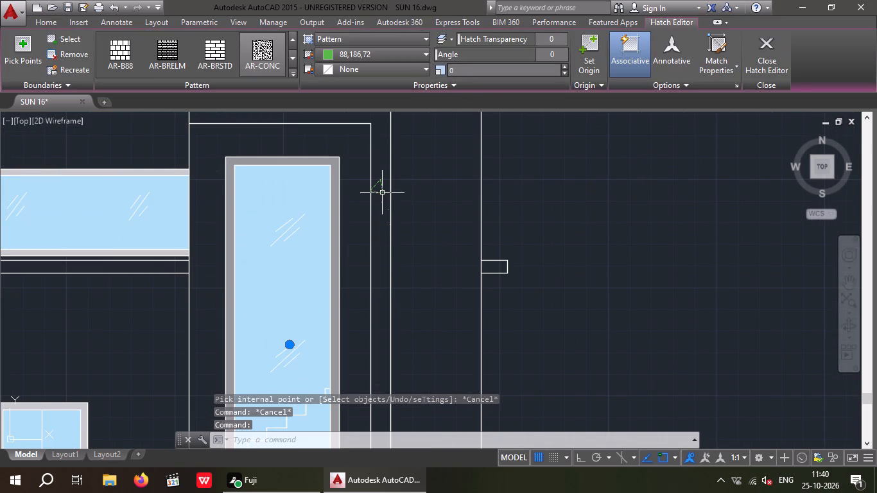
click(460, 68)
text(00)
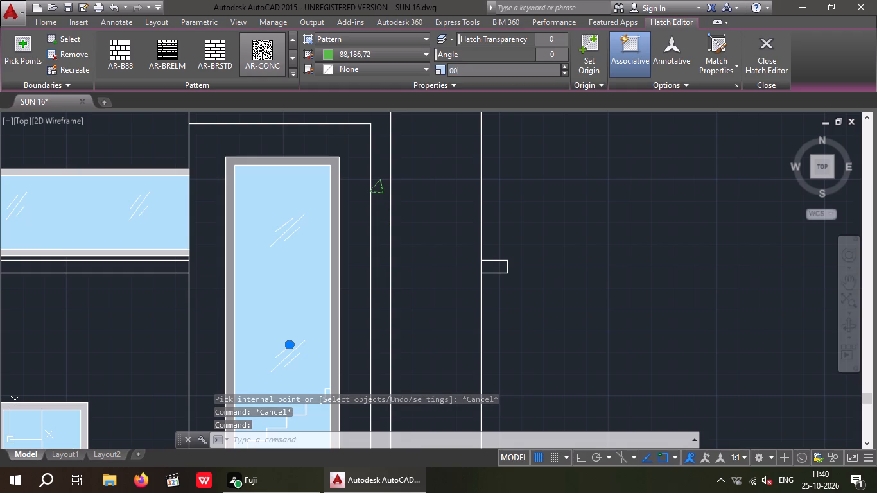
key(BackSpace)
key(BackSpace)
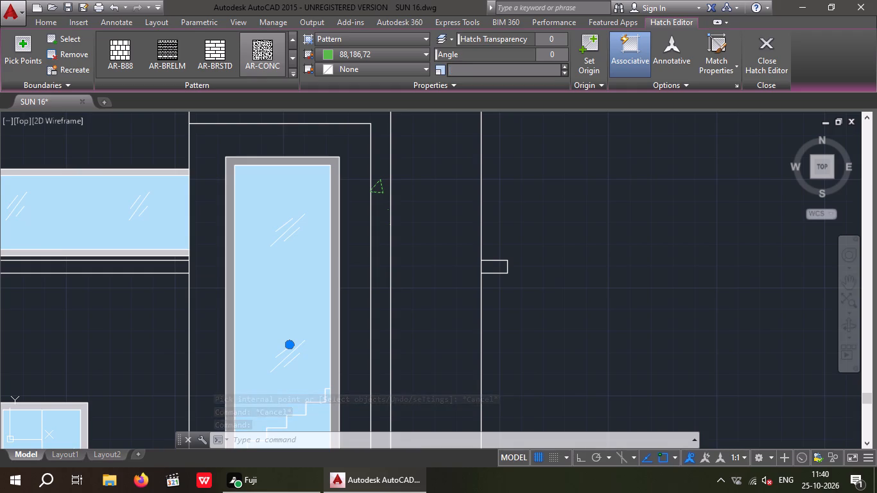
text(0.0)
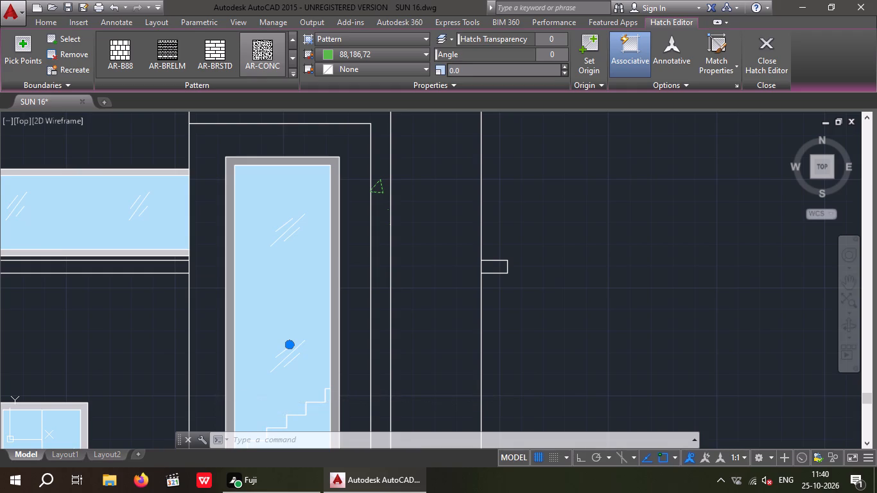
key(4)
key(Return)
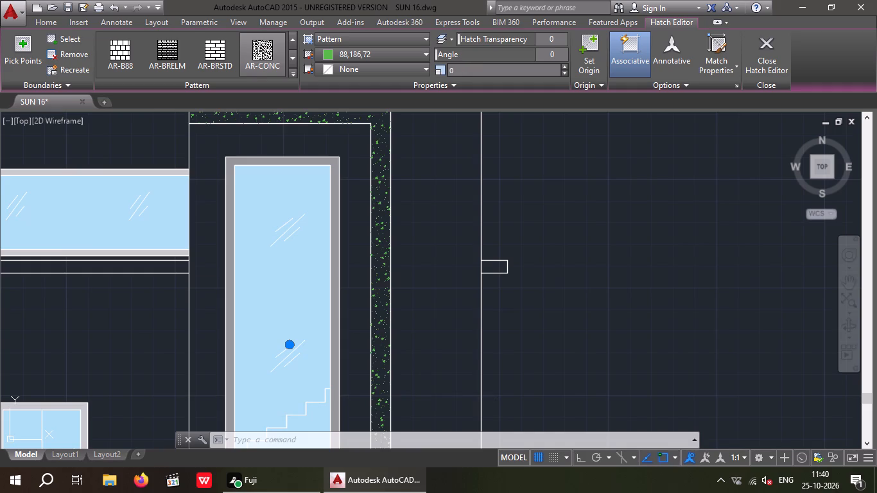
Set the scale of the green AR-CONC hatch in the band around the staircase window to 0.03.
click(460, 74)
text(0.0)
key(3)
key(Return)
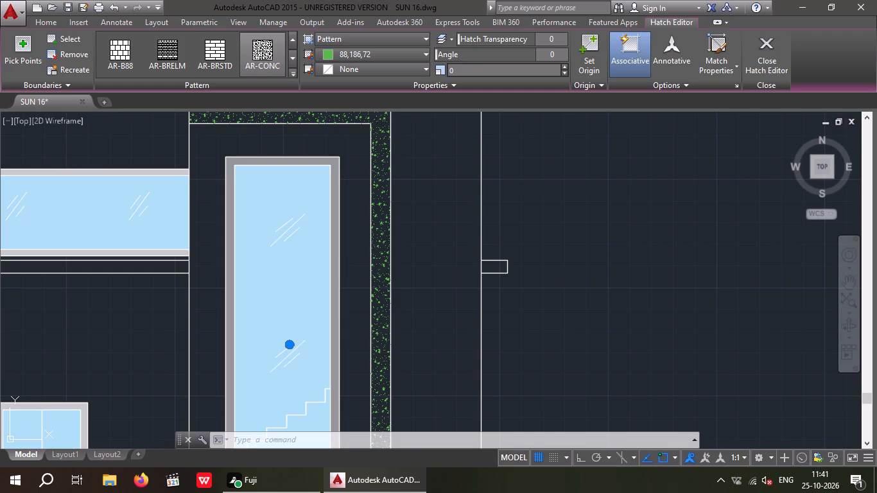
Set the scale of the AR-CONC hatch in the band around the staircase window to 0.02 and deselect it.
click(459, 69)
text(0.02)
key(Return)
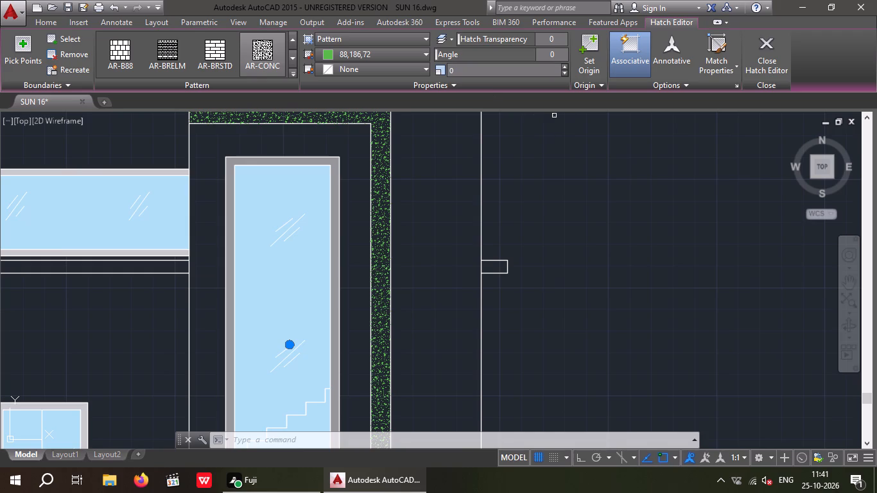
click(555, 171)
key(Escape)
scroll(549, 216, down, 2)
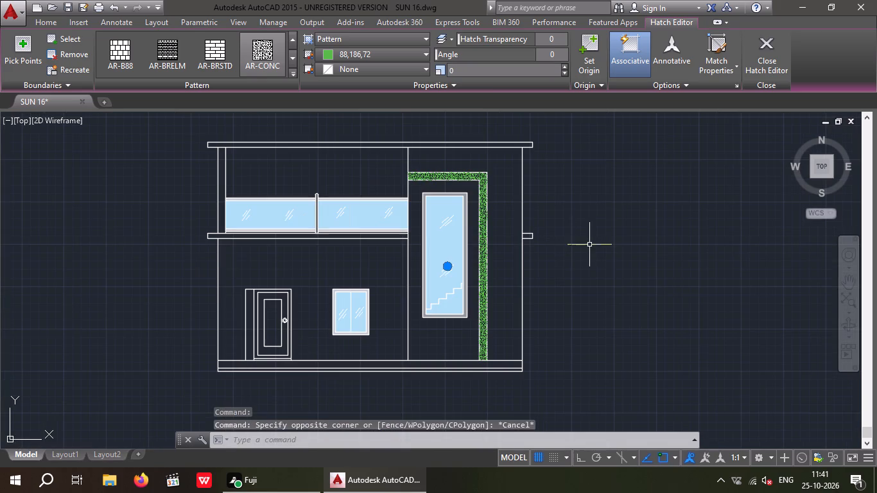
middle_drag(589, 245, 508, 234)
key(Escape)
key(Escape)
middle_drag(521, 246, 462, 253)
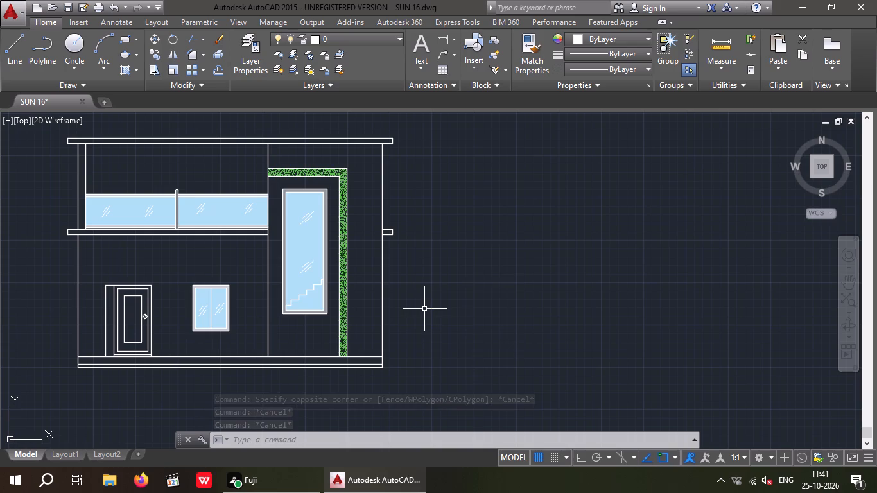
key(Escape)
key(Escape)
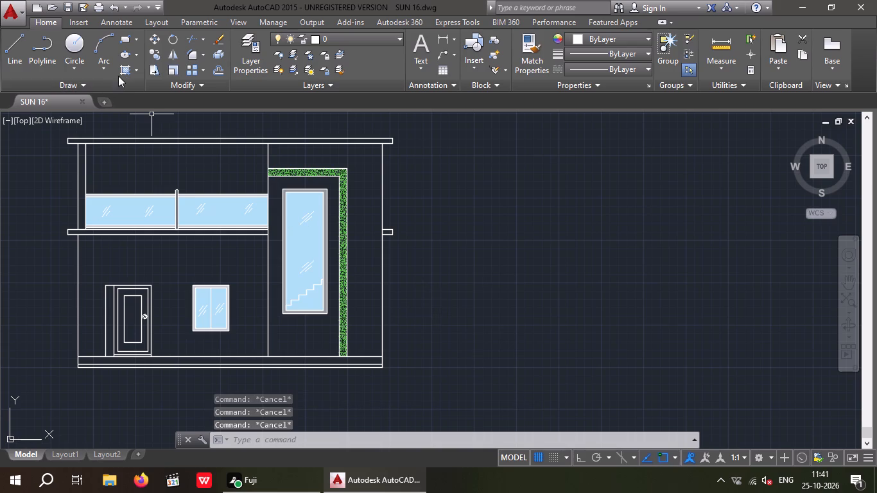
Hatch the roof slab, the first-floor slab and its short projection beyond the far wall with AR-CONC in green 88,186,72.
click(122, 70)
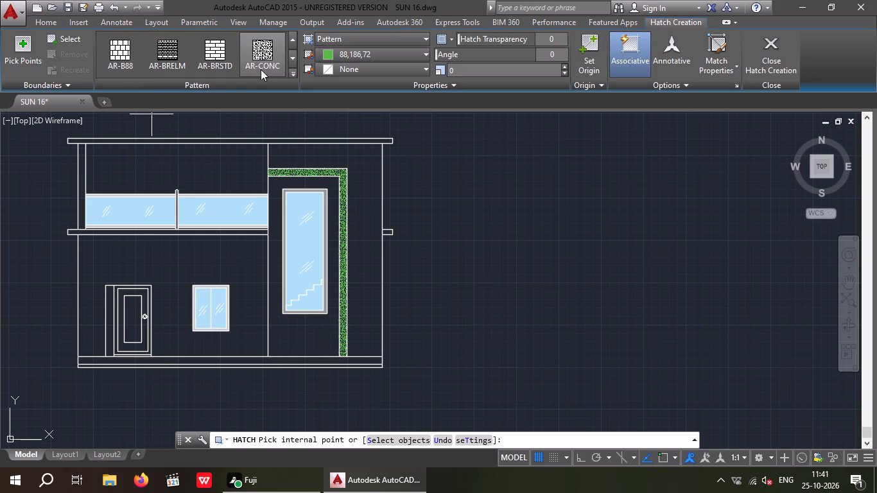
click(263, 44)
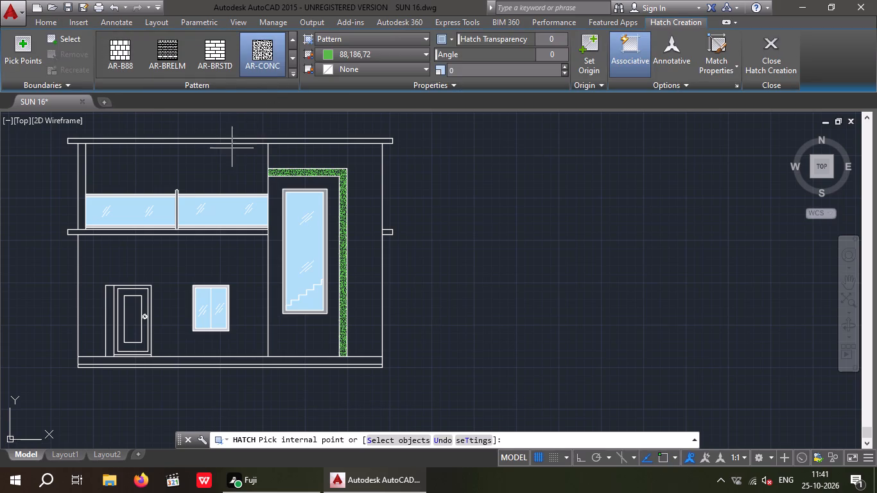
scroll(219, 147, up, 3)
middle_drag(231, 143, 286, 197)
scroll(231, 143, down, 1)
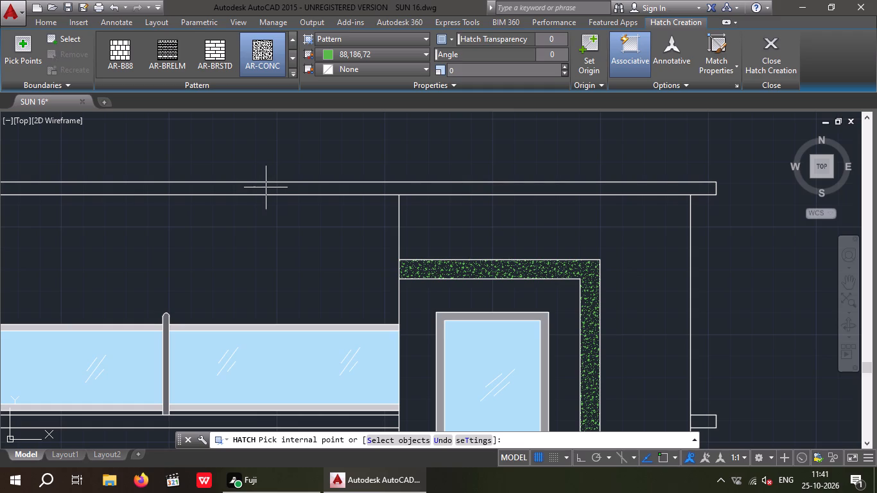
click(266, 187)
scroll(267, 176, down, 3)
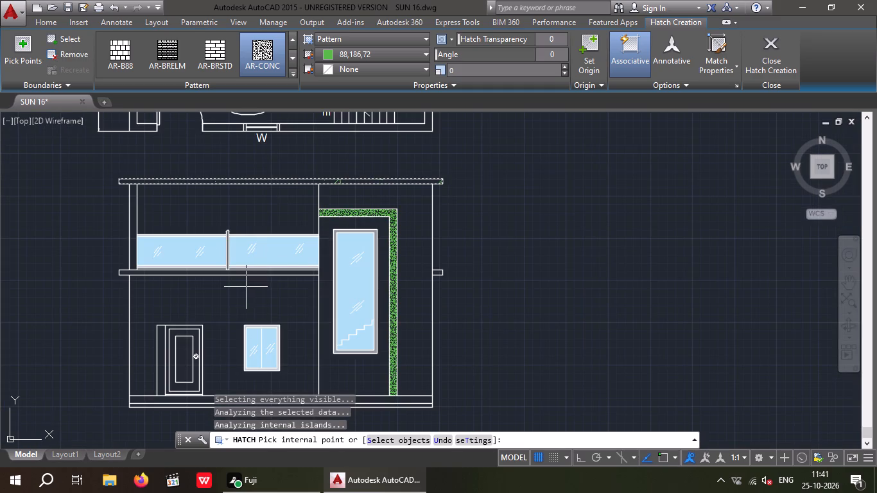
scroll(243, 286, up, 3)
click(214, 234)
scroll(216, 232, down, 3)
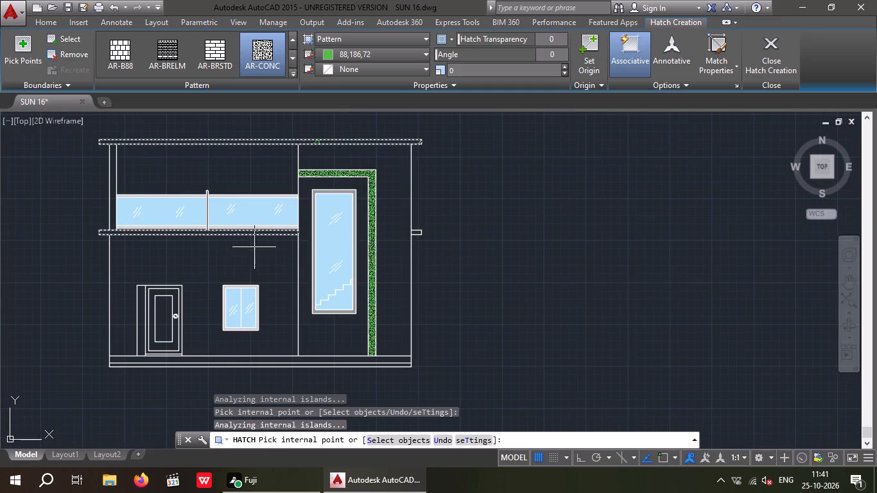
scroll(422, 232, up, 4)
click(376, 233)
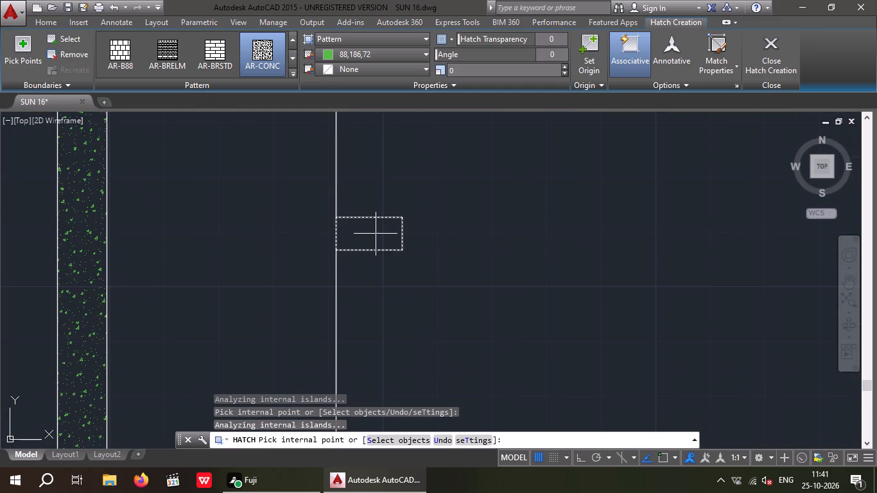
key(Escape)
scroll(443, 241, down, 4)
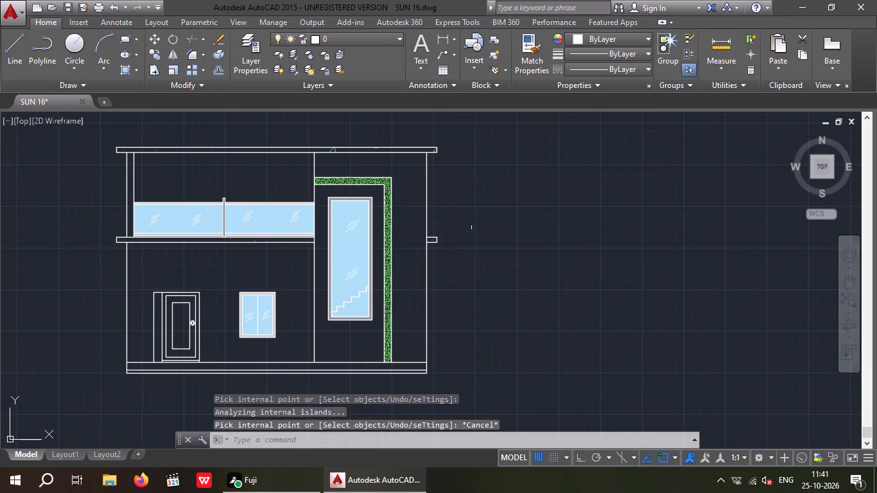
Set the scale of the AR-CONC hatch in the roof and floor slabs to 0.02 and deselect it.
scroll(316, 147, up, 3)
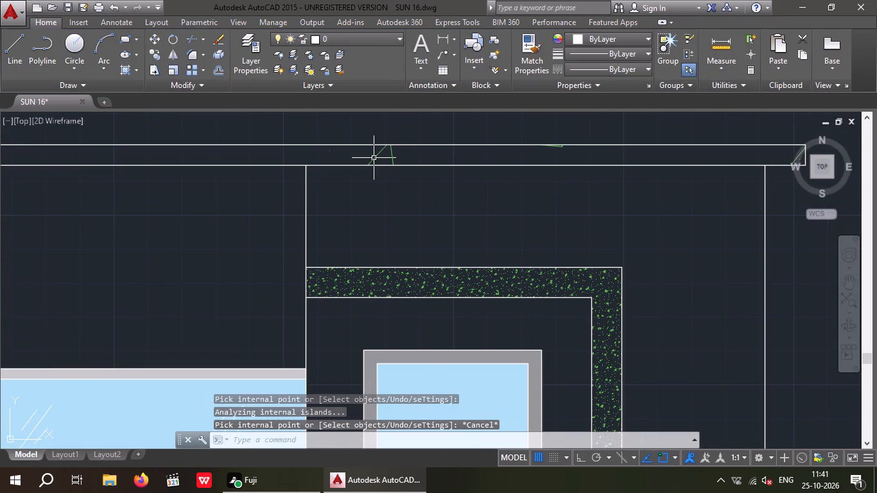
click(373, 157)
scroll(370, 150, down, 4)
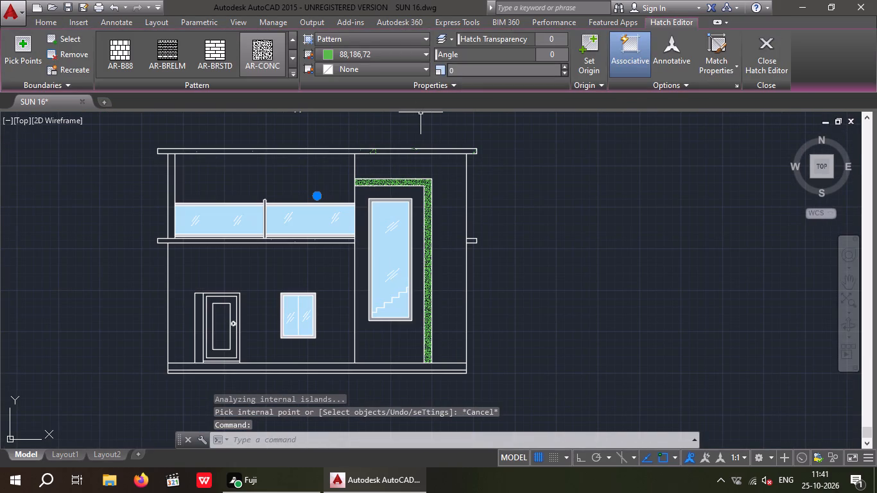
click(462, 72)
text(0.02)
key(Return)
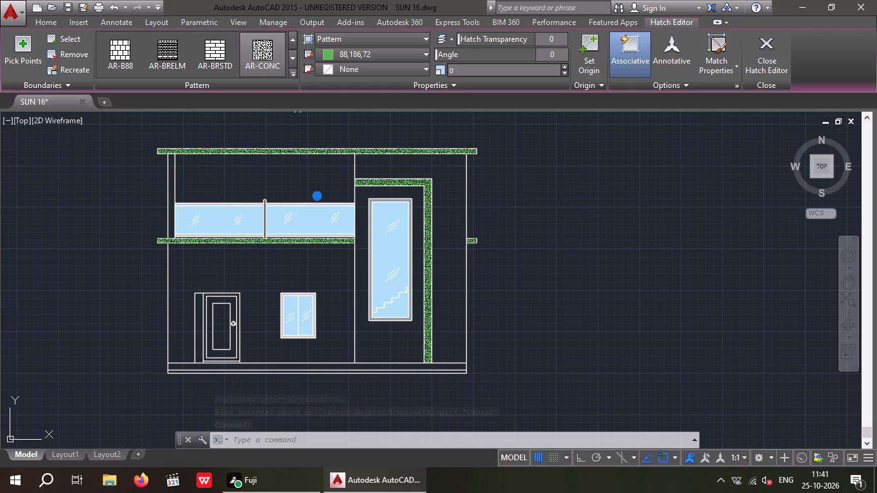
middle_drag(520, 207, 487, 208)
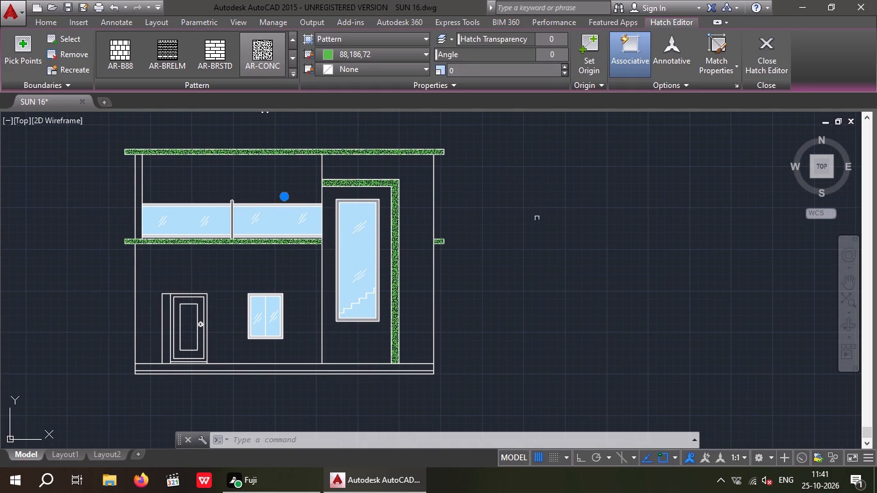
key(Escape)
key(Escape)
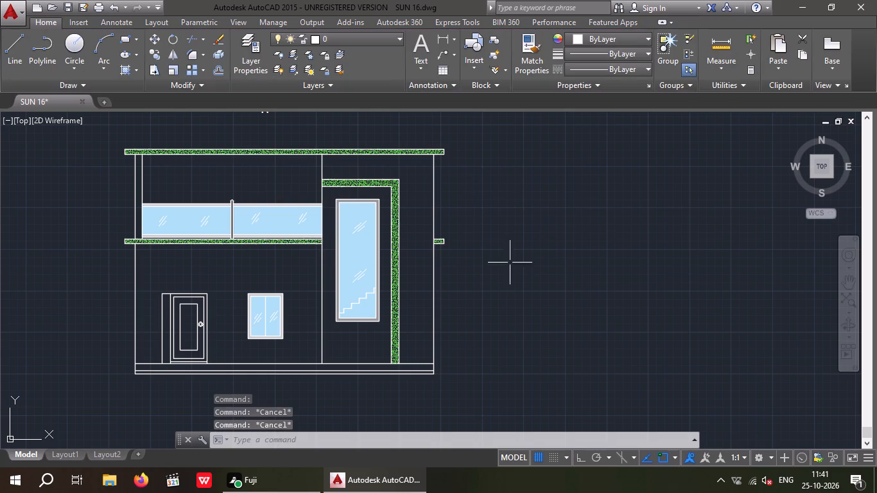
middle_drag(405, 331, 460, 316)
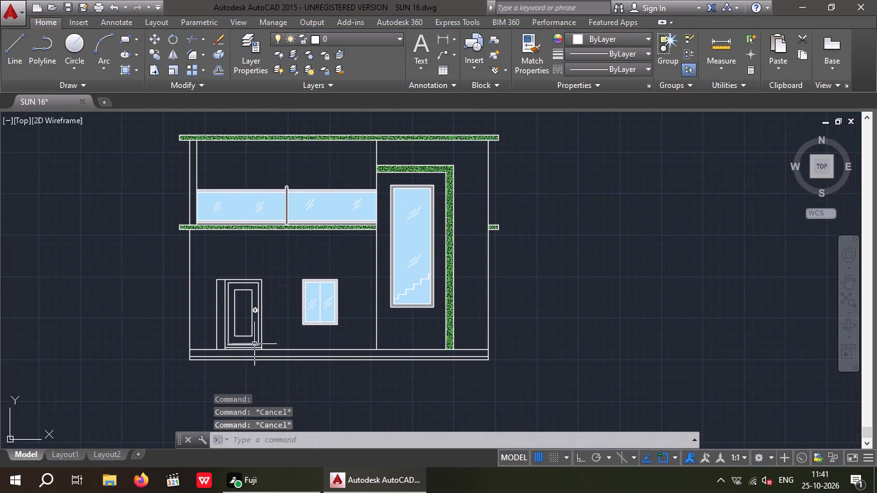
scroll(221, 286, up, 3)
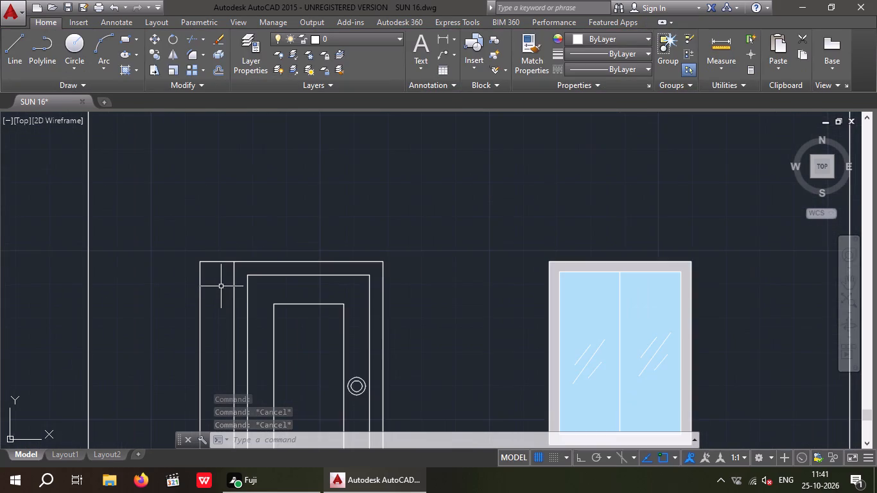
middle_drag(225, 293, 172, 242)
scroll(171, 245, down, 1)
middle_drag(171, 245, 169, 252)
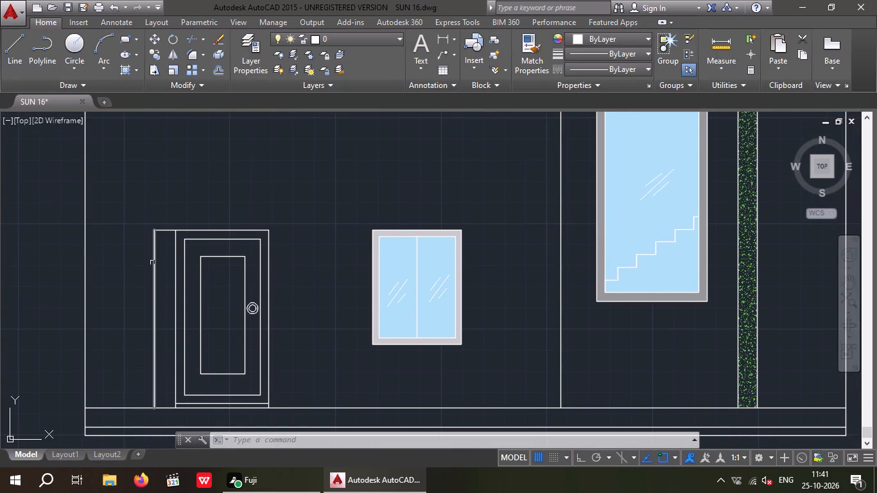
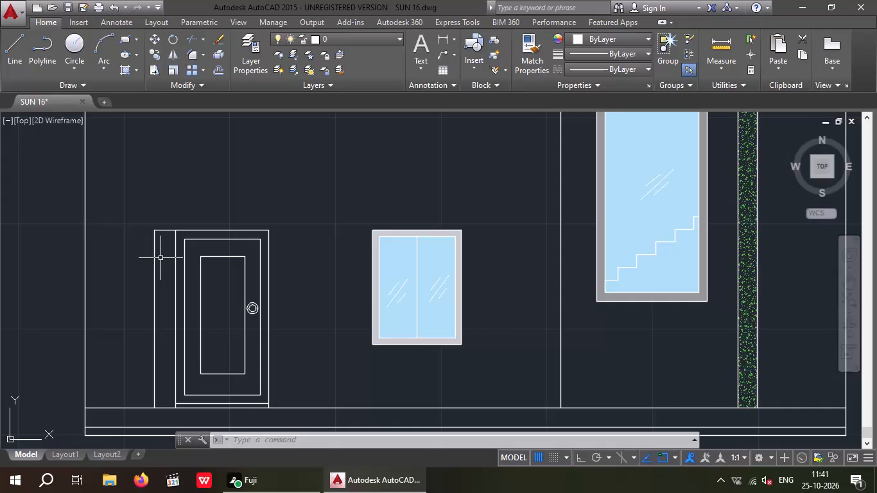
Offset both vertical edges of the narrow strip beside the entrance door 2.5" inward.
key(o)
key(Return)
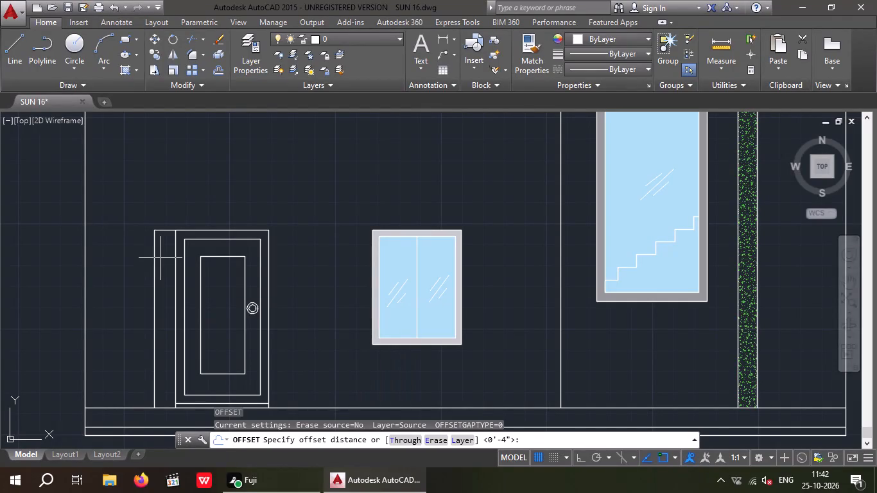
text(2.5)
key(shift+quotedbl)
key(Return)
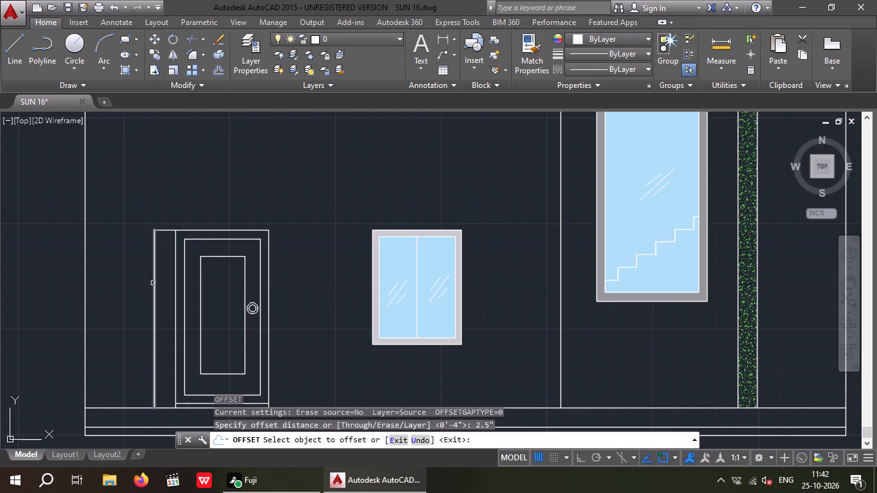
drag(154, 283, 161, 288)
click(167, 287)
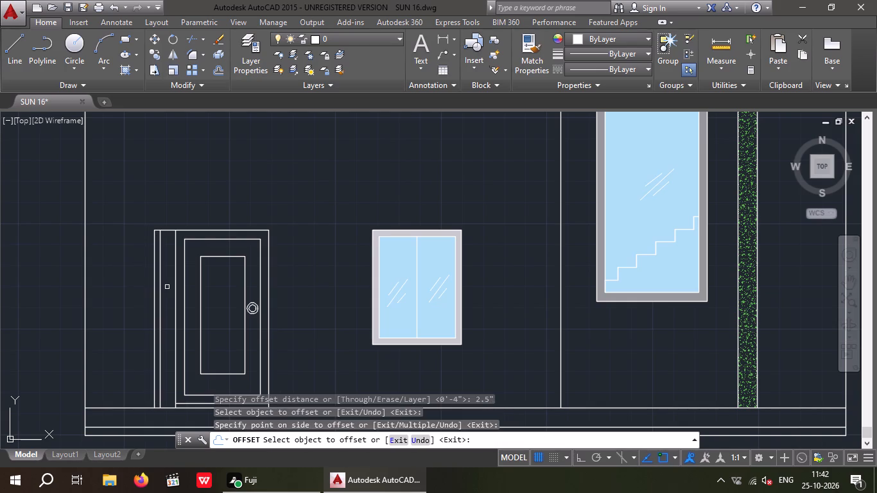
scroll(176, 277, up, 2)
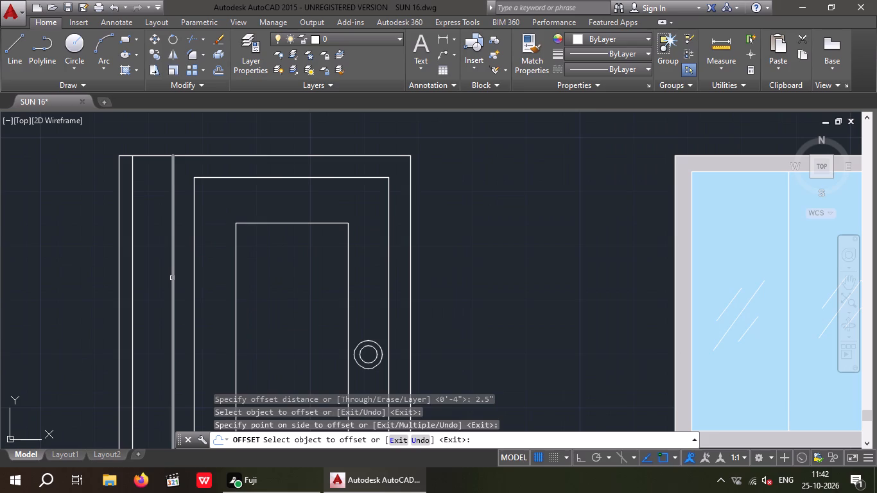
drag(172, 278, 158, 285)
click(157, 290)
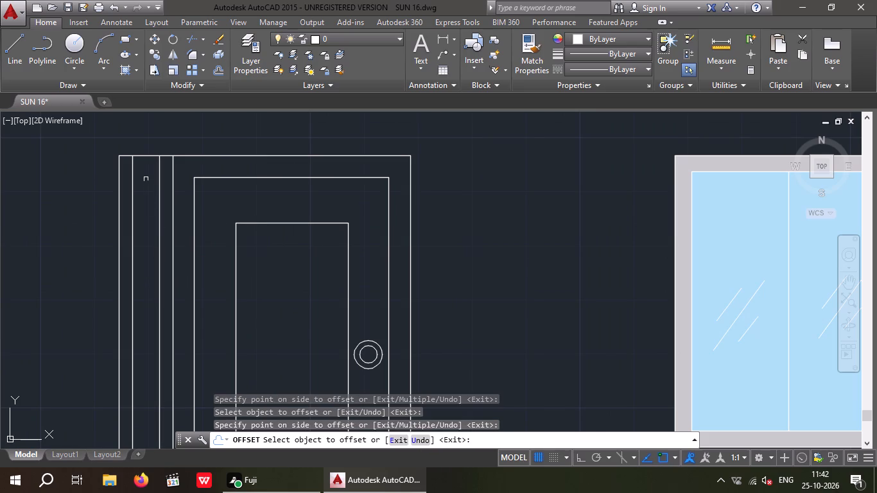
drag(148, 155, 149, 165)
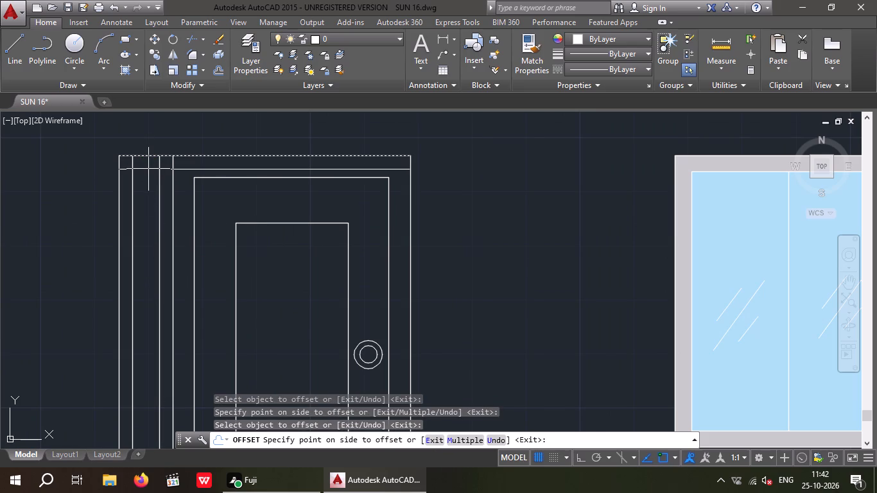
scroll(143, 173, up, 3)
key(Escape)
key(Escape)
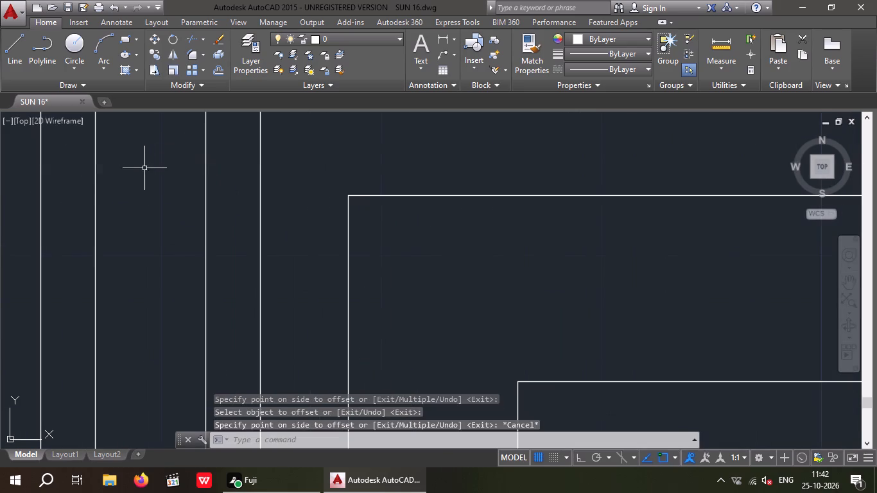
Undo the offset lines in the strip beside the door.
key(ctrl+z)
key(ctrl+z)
Delete the sparse AR-CONC hatch from the roof slab and first-floor slab.
scroll(150, 198, down, 3)
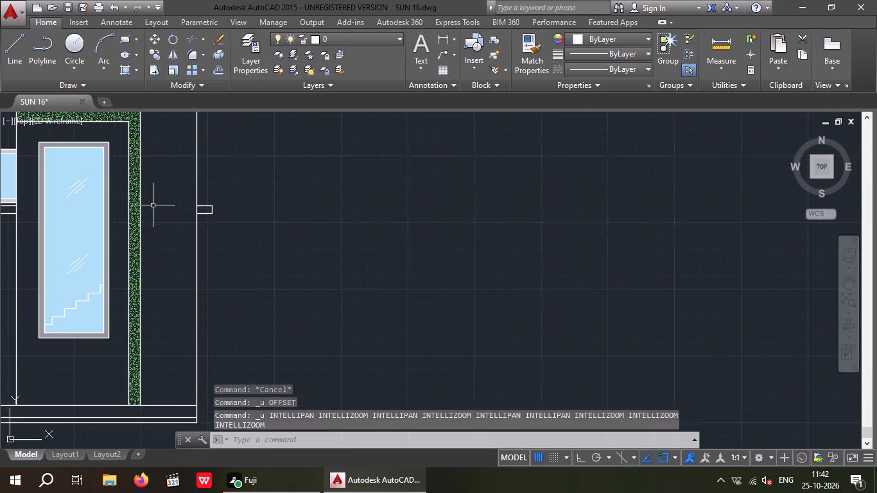
middle_drag(186, 270, 263, 275)
middle_drag(242, 276, 317, 317)
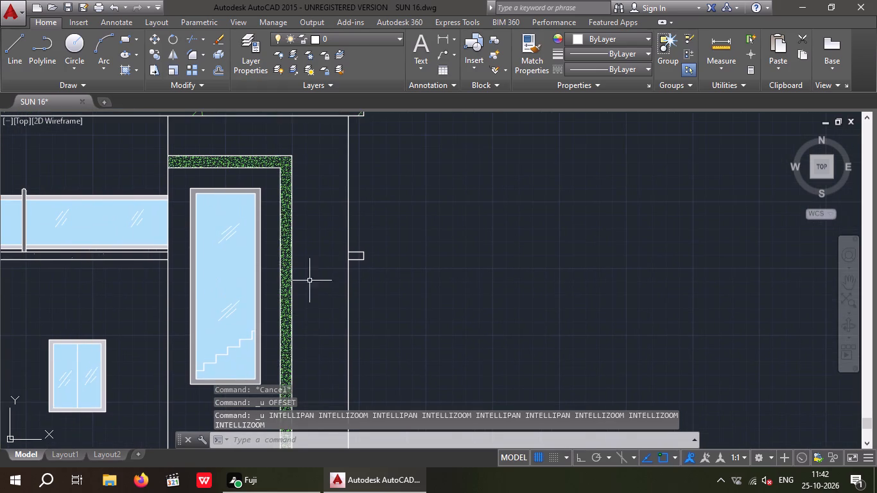
middle_drag(317, 291, 408, 298)
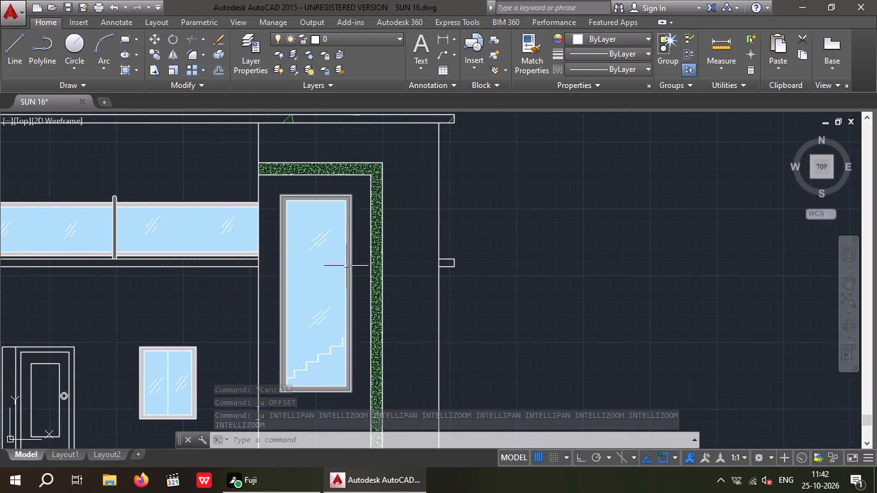
key(Escape)
middle_drag(223, 286, 245, 354)
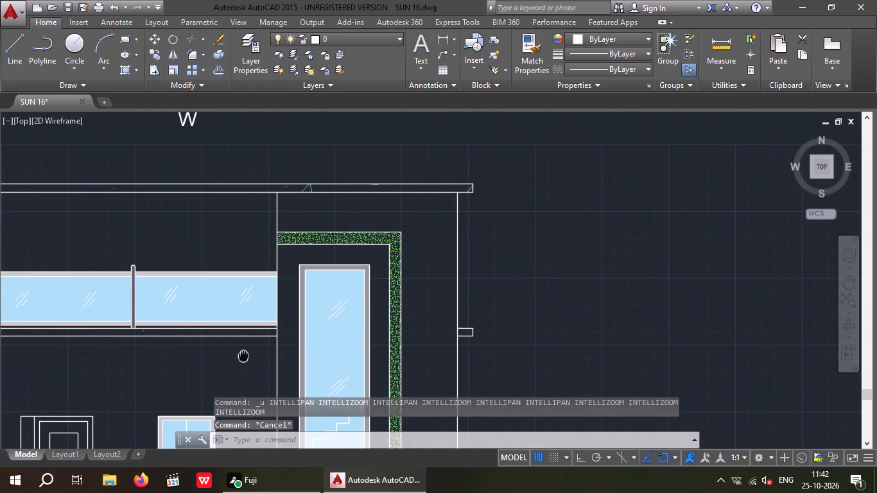
scroll(307, 189, up, 2)
click(308, 184)
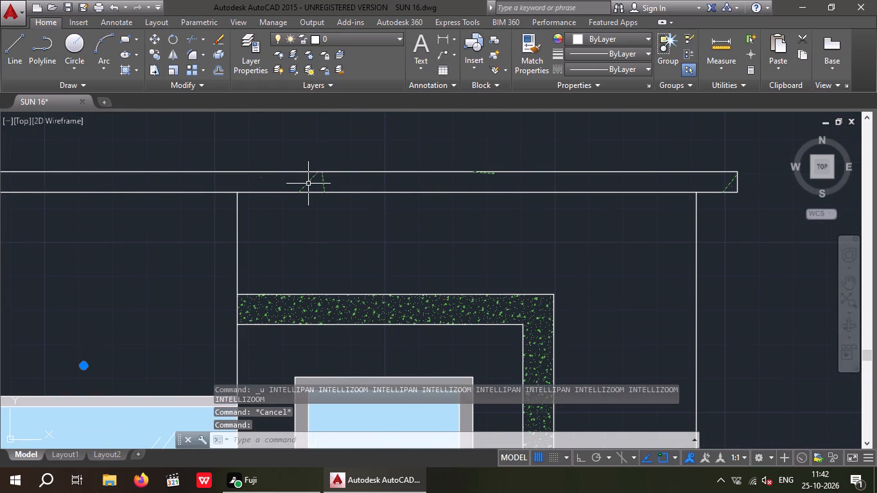
key(Delete)
scroll(308, 184, down, 4)
middle_click(336, 209)
key(Escape)
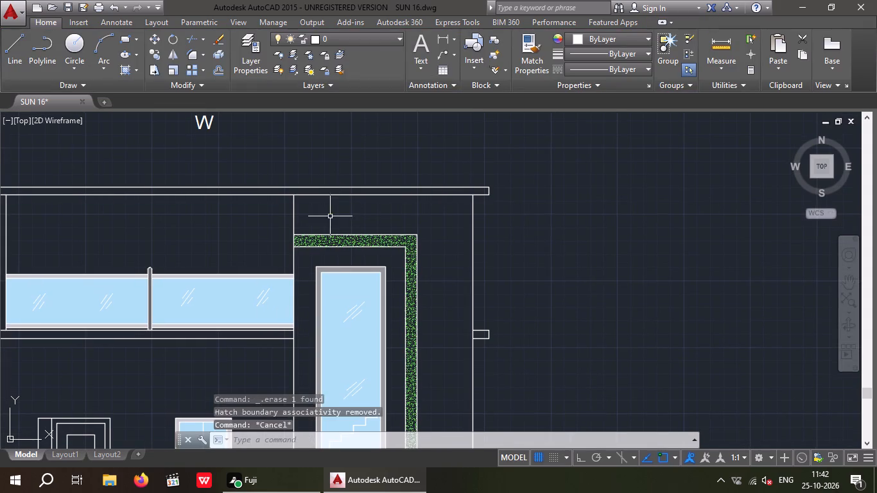
key(Escape)
Hatch the roof slab, the first-floor slab and its short projection beyond the far wall with AR-CONC in green 88,186,72.
click(121, 71)
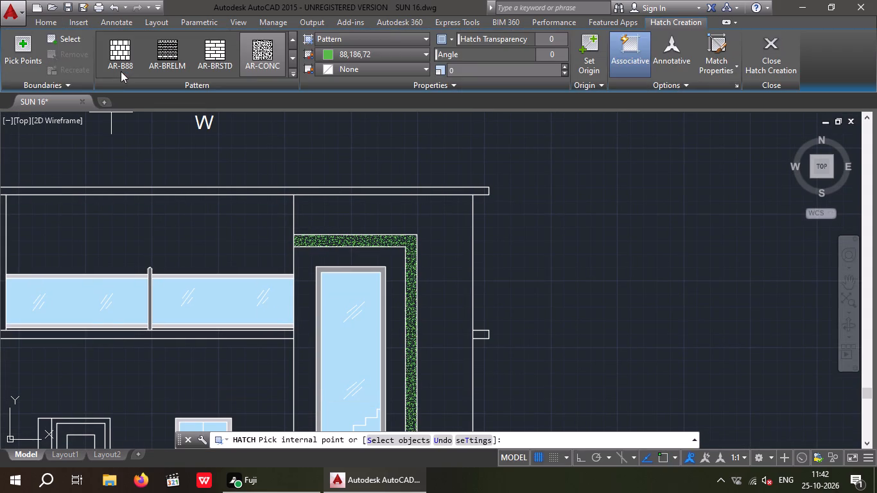
click(267, 53)
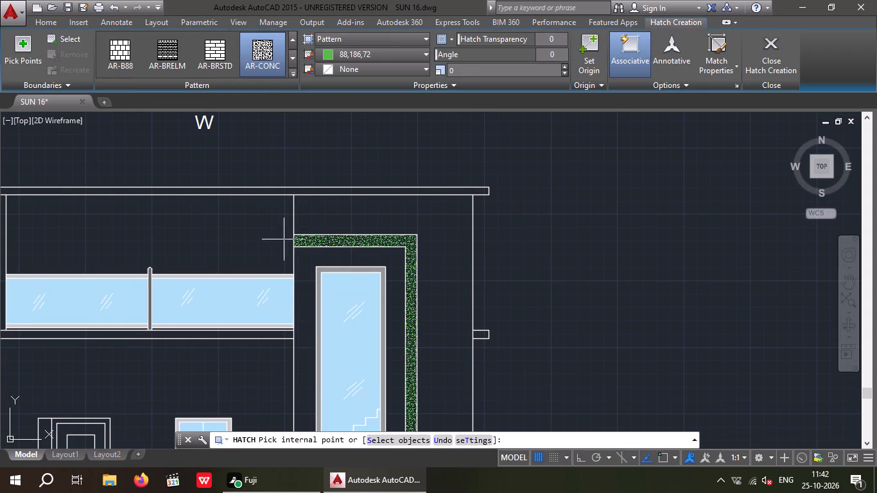
scroll(241, 189, up, 2)
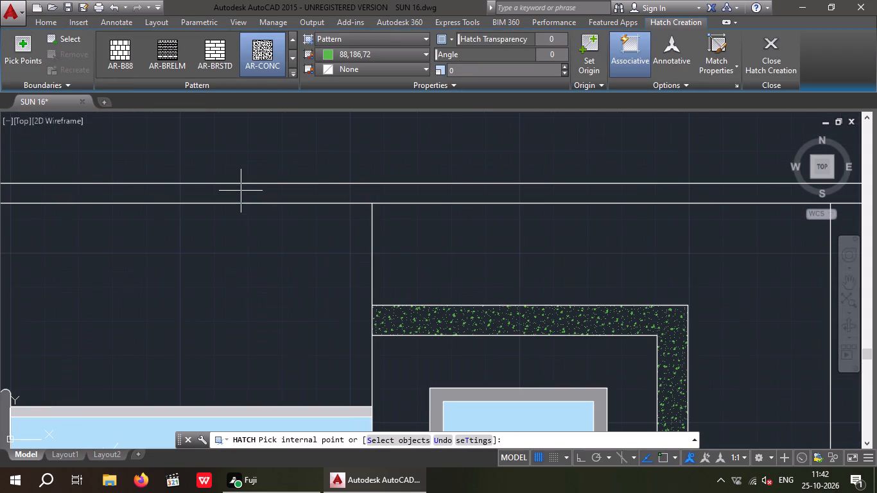
click(239, 192)
scroll(239, 191, down, 3)
scroll(208, 293, up, 4)
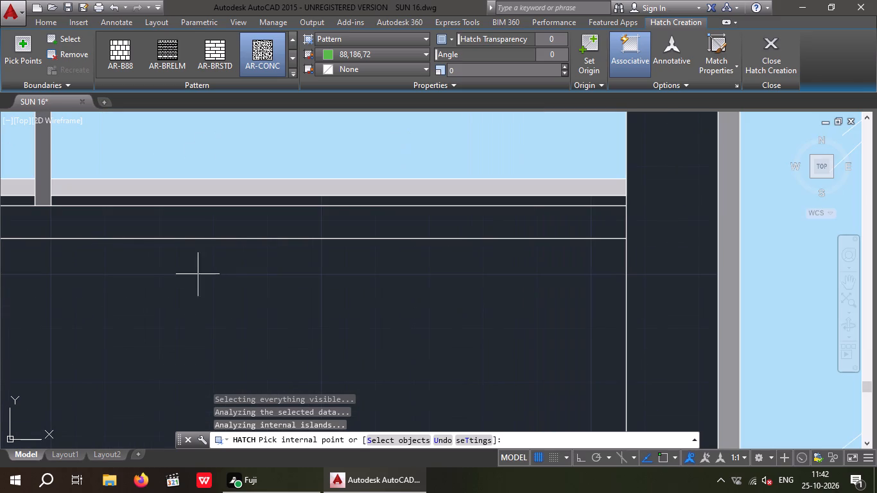
click(194, 222)
scroll(194, 221, down, 4)
scroll(487, 247, down, 2)
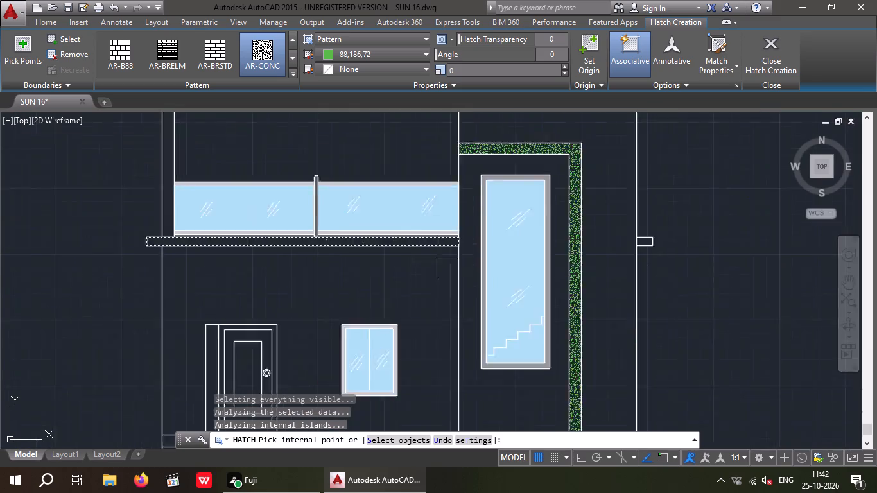
scroll(437, 257, down, 1)
middle_drag(414, 264, 154, 268)
scroll(305, 252, up, 5)
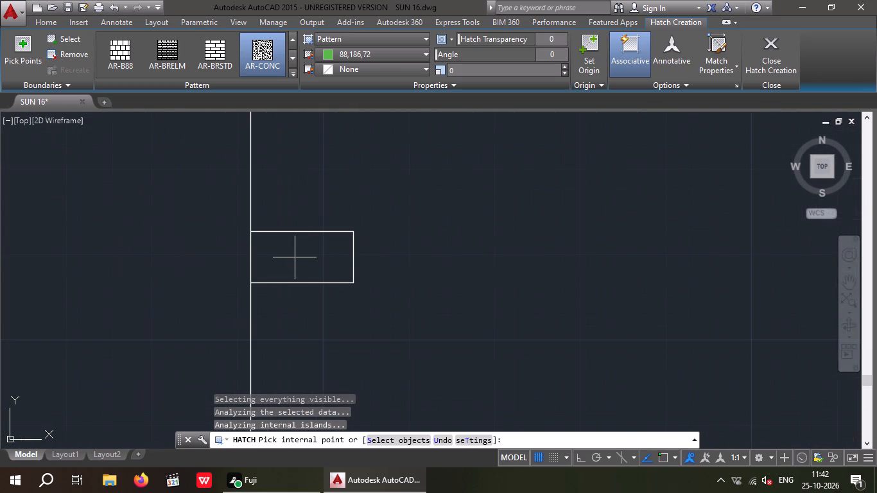
click(295, 257)
scroll(296, 256, down, 4)
middle_drag(393, 239, 423, 257)
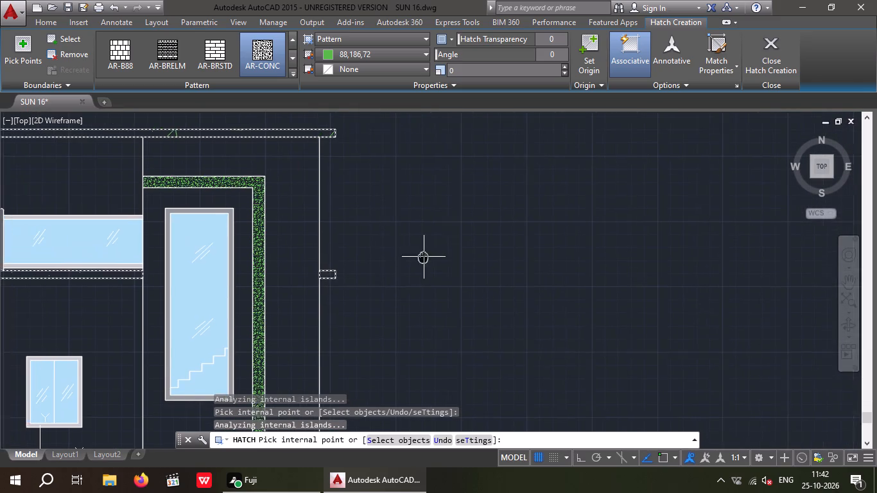
scroll(425, 258, down, 1)
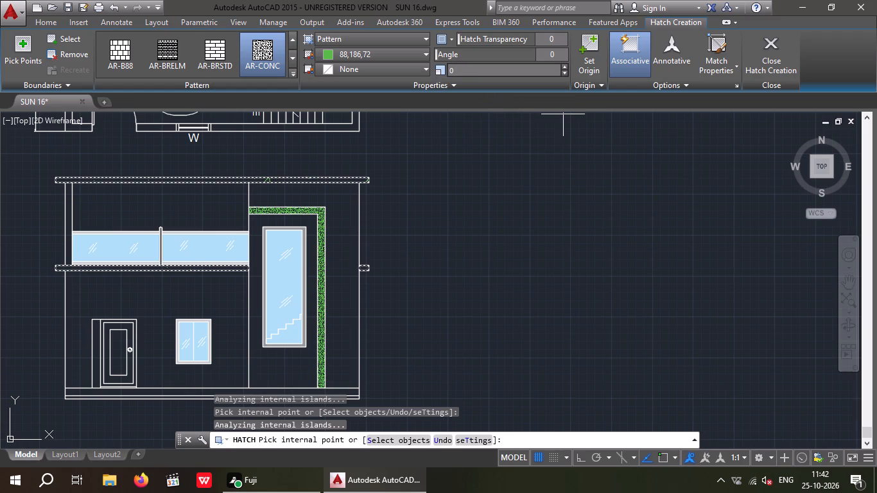
Set the scale of the new slab hatch to 0.02 and finish the hatch.
click(467, 68)
text(0.02)
key(Return)
key(Escape)
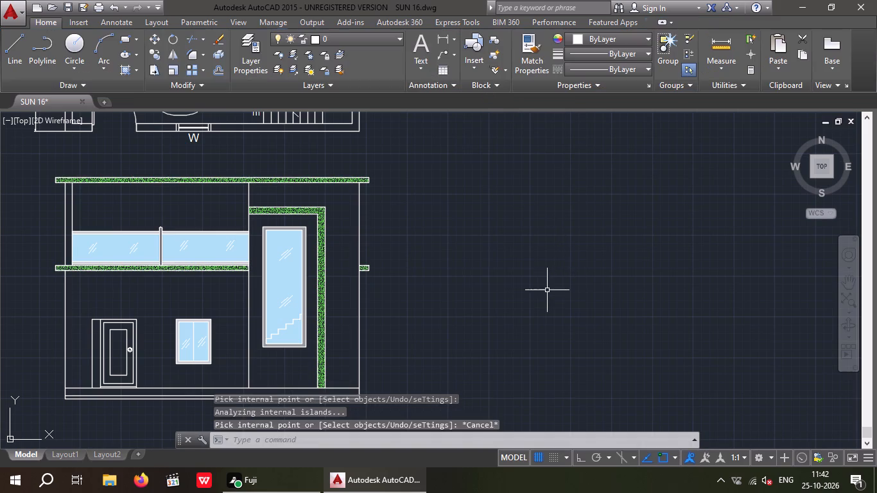
key(Escape)
Hatch the narrow strip beside the entrance door with the ANGLE pattern in grey 99,100,102.
middle_drag(494, 281, 496, 268)
scroll(490, 266, down, 2)
middle_drag(490, 265, 438, 309)
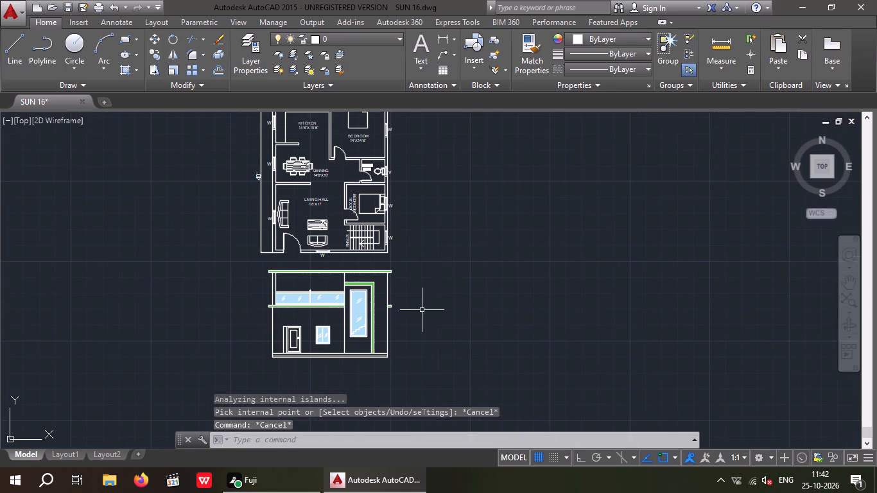
scroll(422, 310, up, 2)
middle_drag(426, 307, 494, 266)
middle_drag(502, 296, 546, 268)
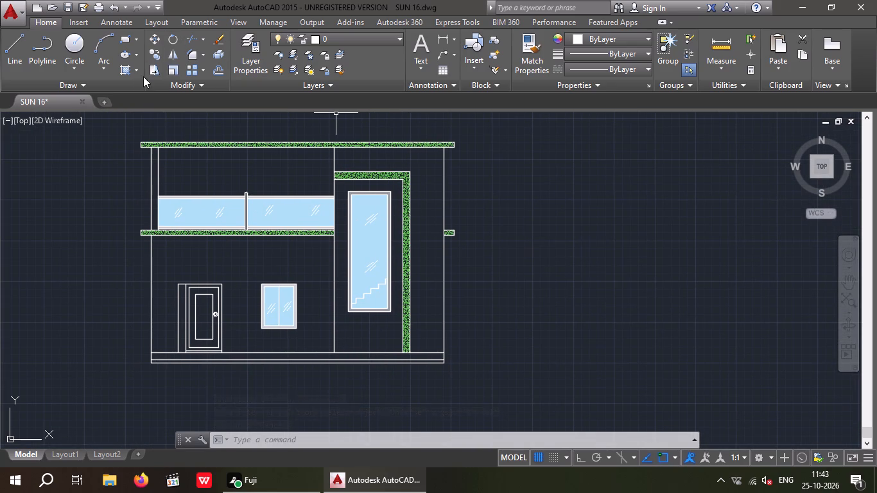
click(125, 68)
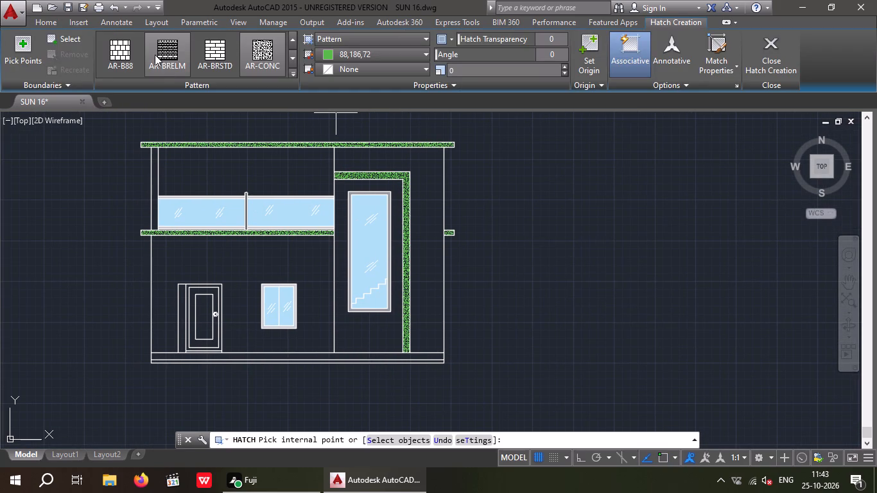
scroll(162, 55, up, 7)
click(166, 52)
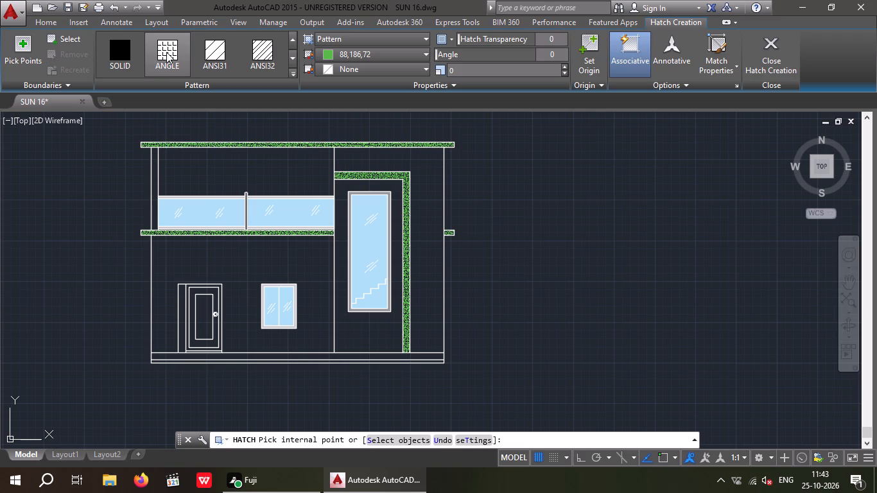
click(403, 49)
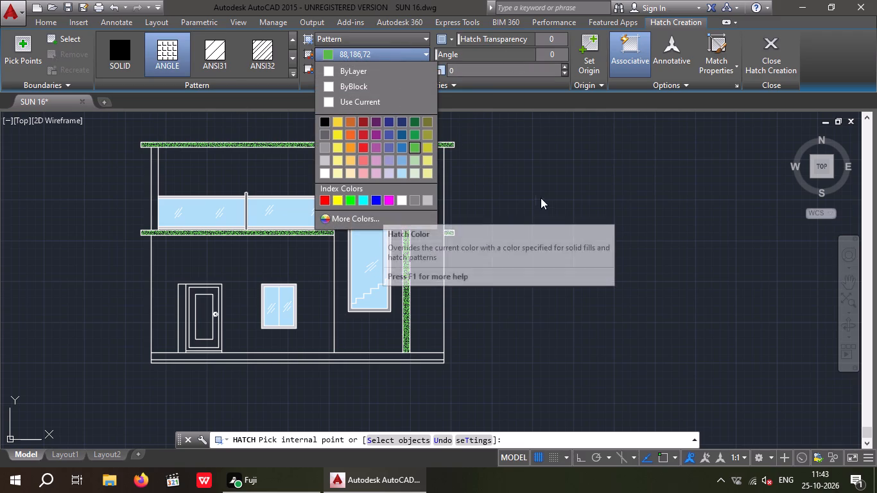
click(323, 133)
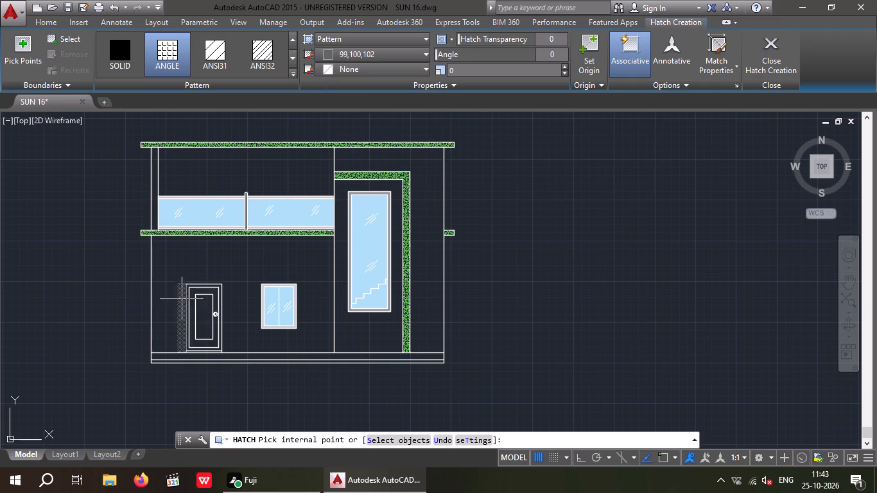
scroll(182, 298, up, 3)
click(184, 303)
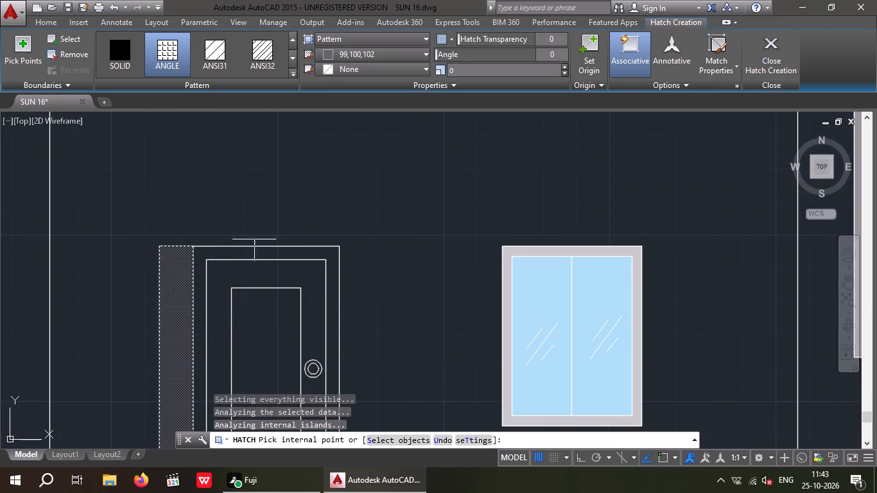
Set the scale of the ANGLE hatch in the door's side strip to 0.4 and finish the hatch.
click(480, 73)
text(0.4)
key(Return)
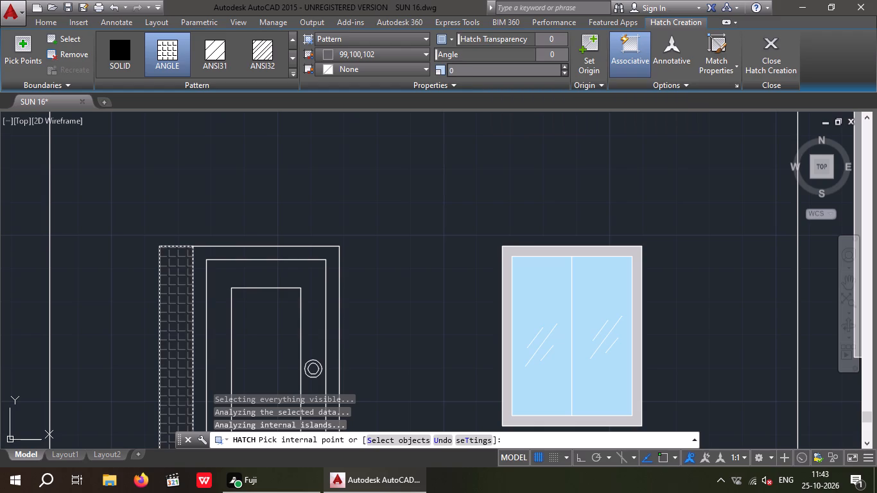
scroll(430, 145, down, 2)
middle_drag(421, 169, 386, 193)
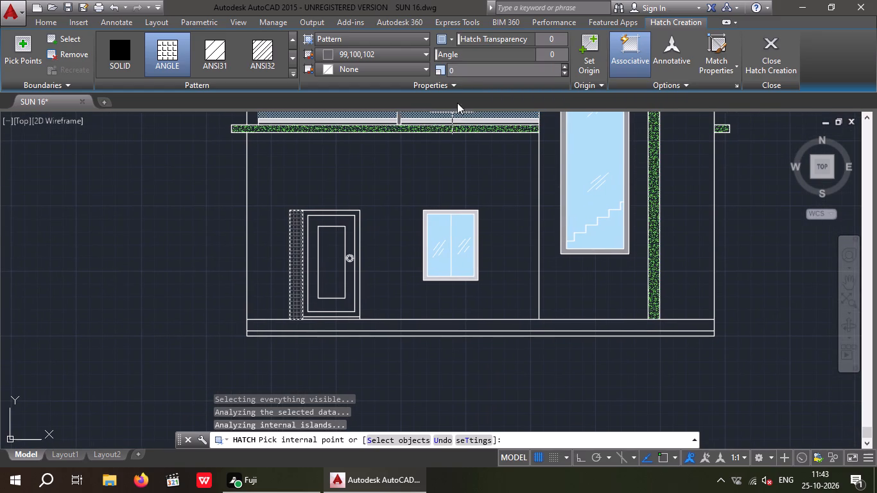
key(Escape)
key(Escape)
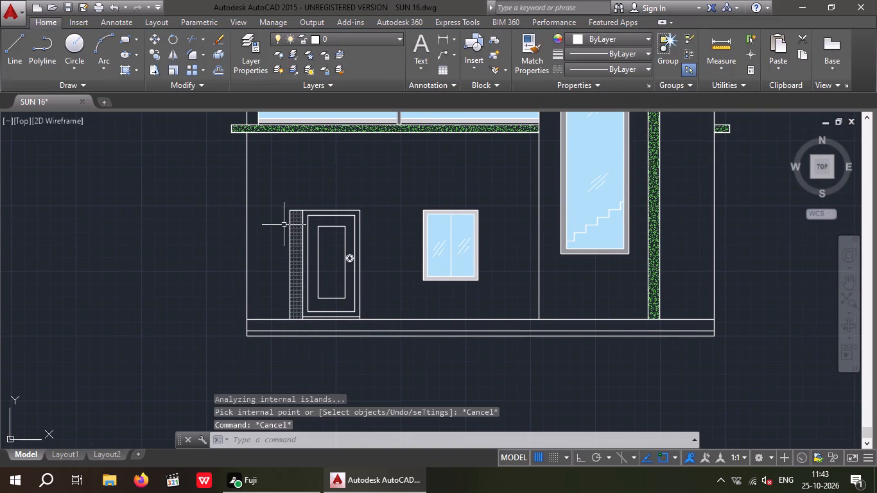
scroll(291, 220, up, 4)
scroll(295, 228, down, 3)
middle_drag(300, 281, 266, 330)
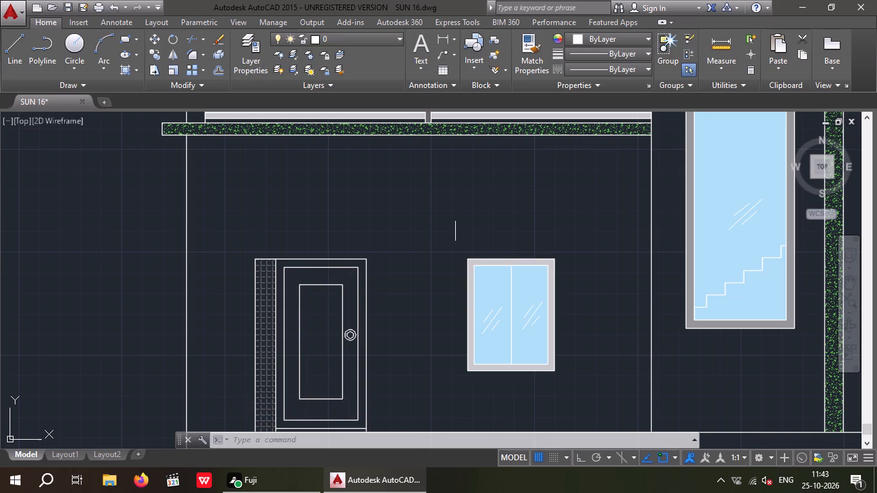
Set the current object colour to index colour 17.
key(Escape)
click(606, 36)
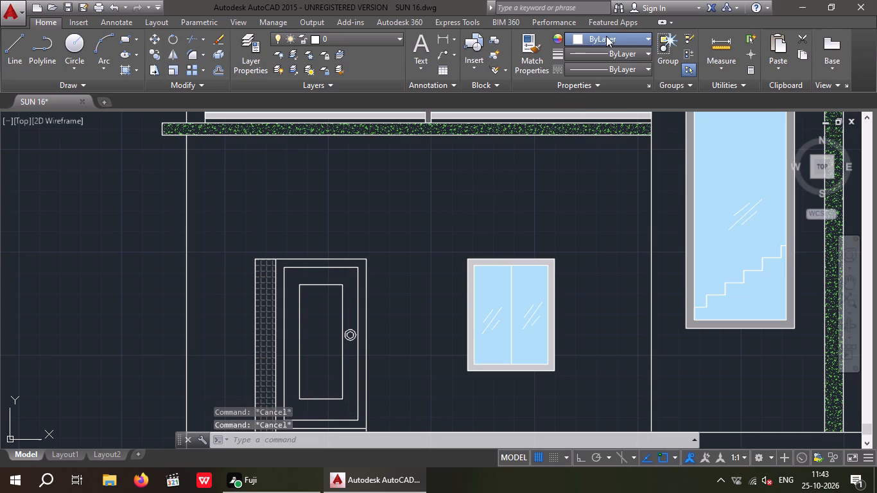
click(602, 185)
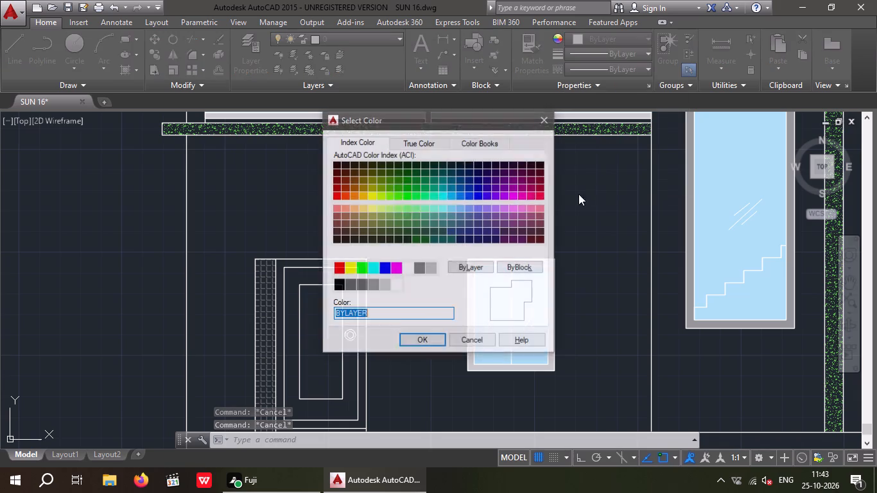
click(344, 229)
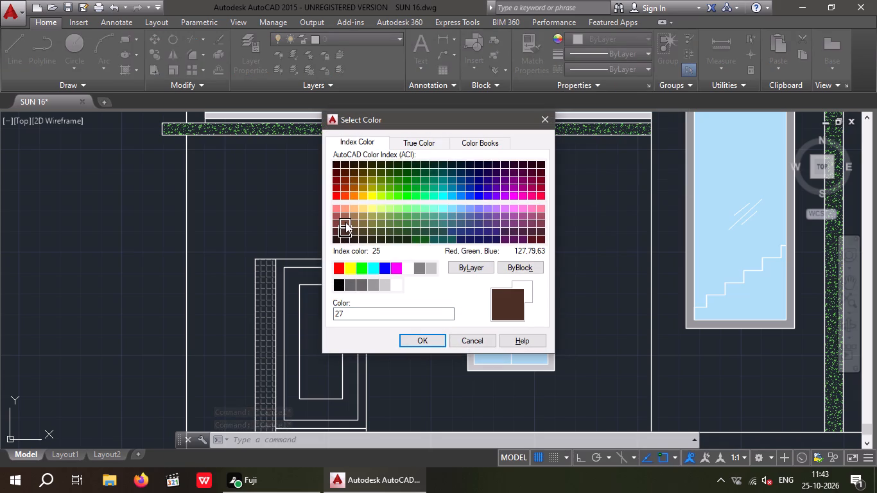
click(345, 220)
click(336, 230)
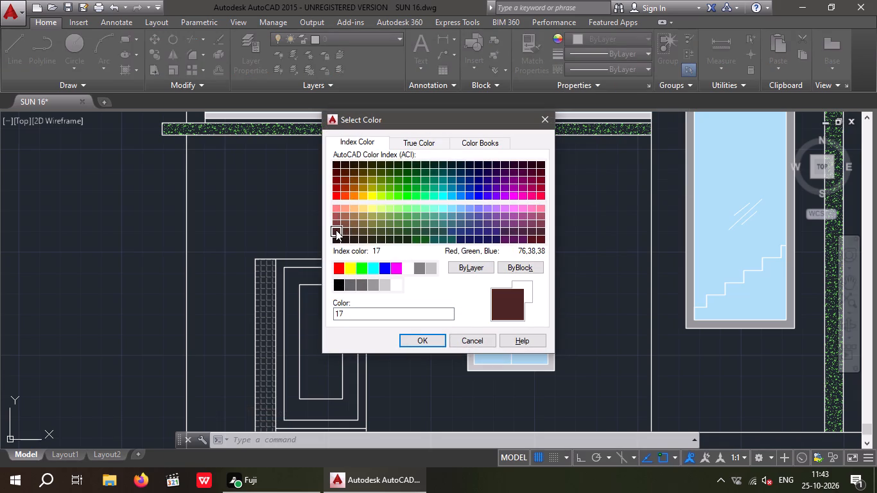
click(433, 342)
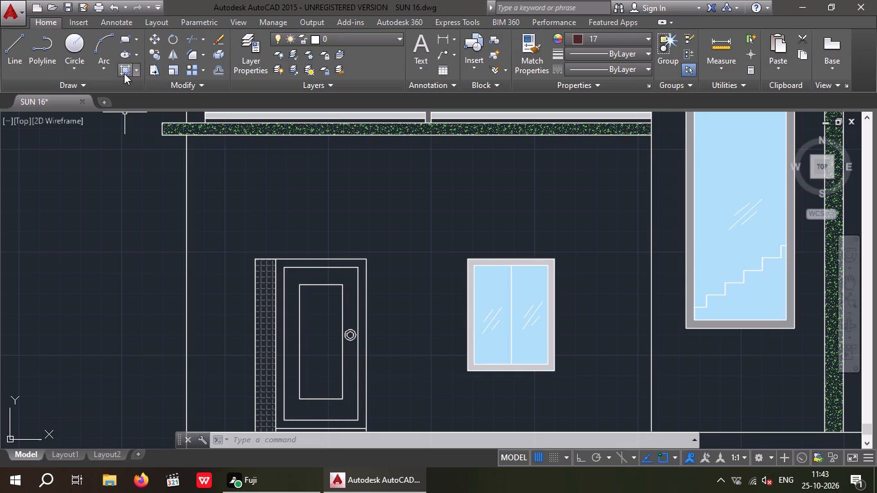
Fill the entrance door's outer frame with a solid hatch in colour 17.
click(128, 67)
click(384, 45)
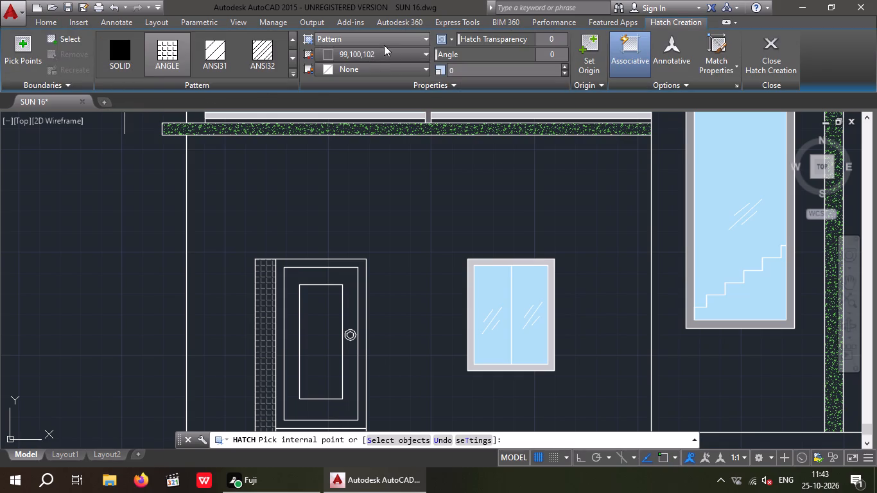
click(379, 55)
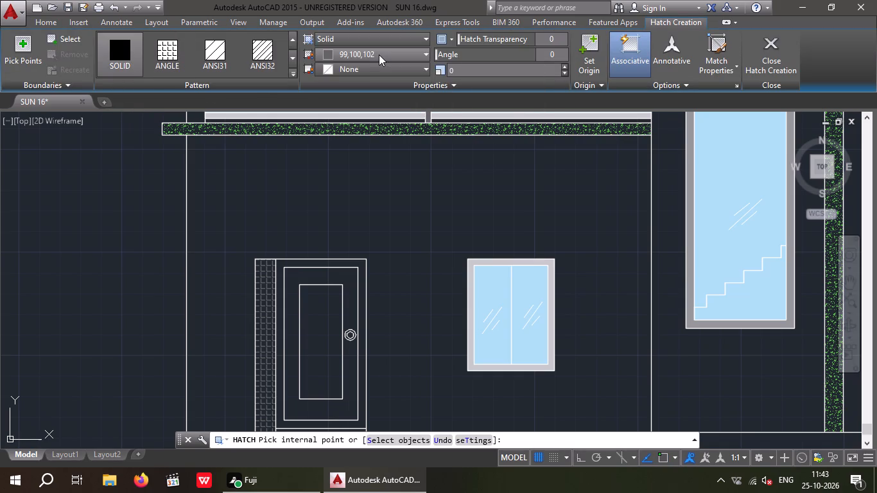
click(378, 55)
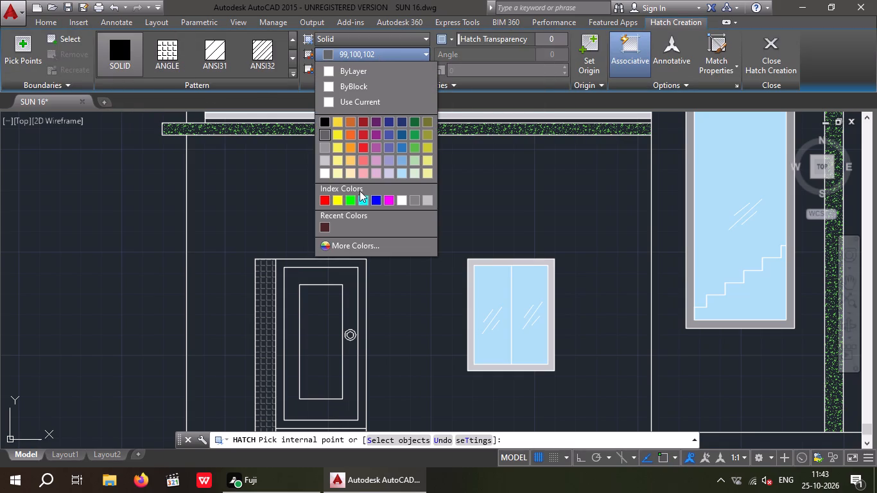
click(323, 225)
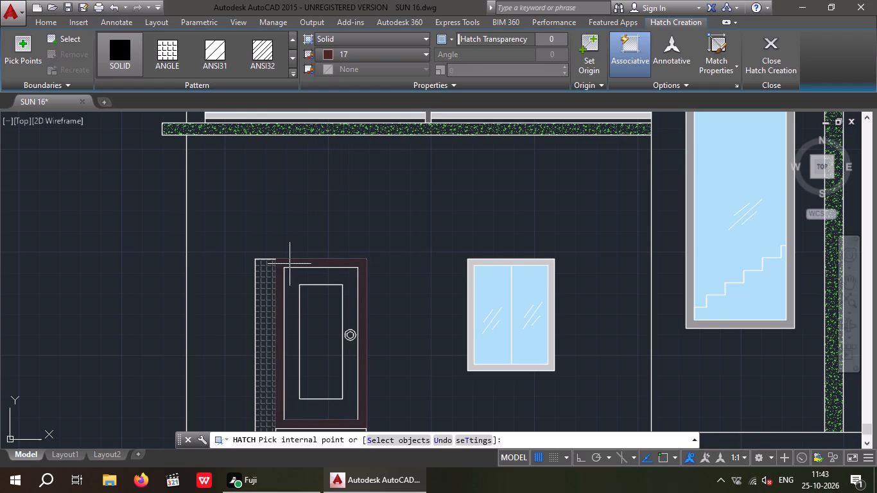
click(290, 264)
click(325, 309)
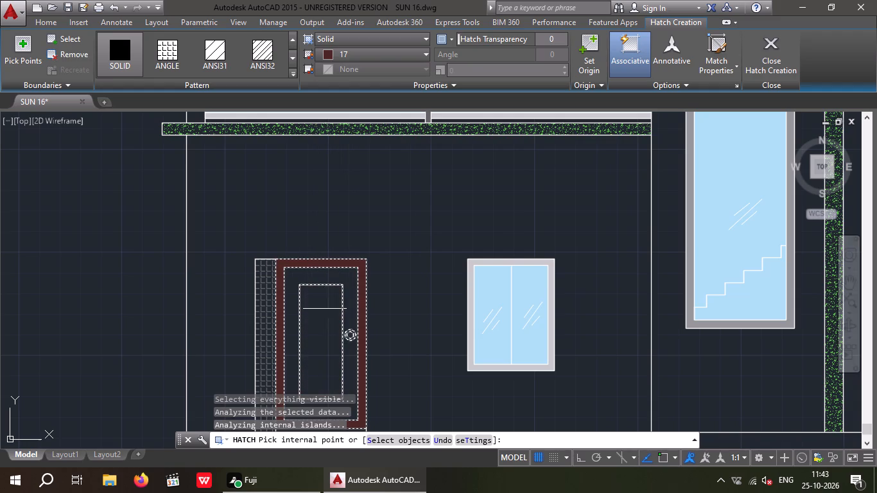
key(Escape)
key(Escape)
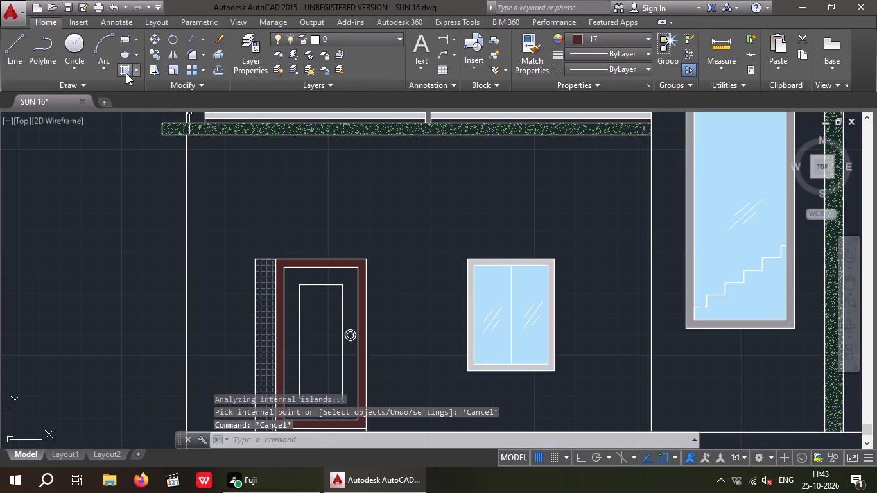
Fill the door's central panel with a solid hatch in colour 17.
click(125, 71)
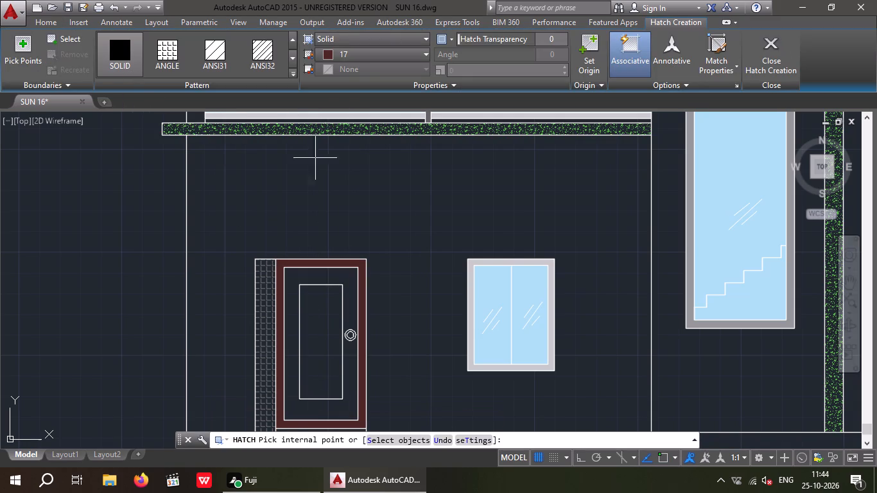
click(325, 311)
key(Escape)
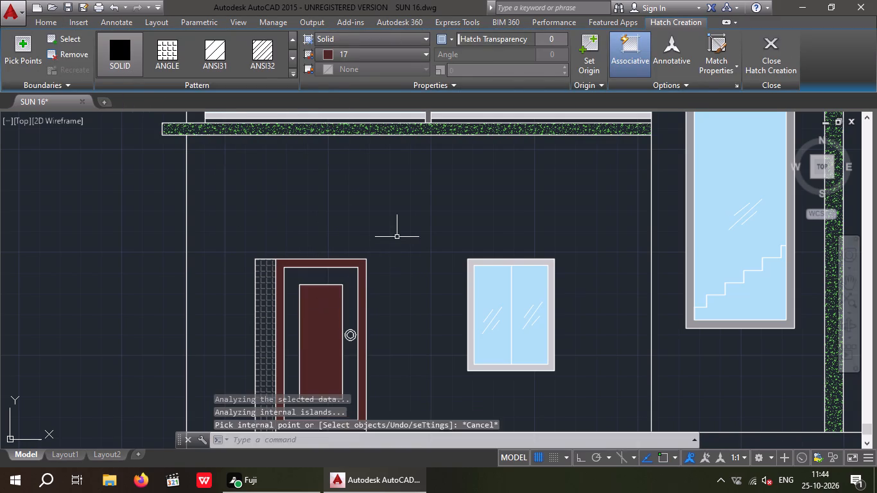
key(Escape)
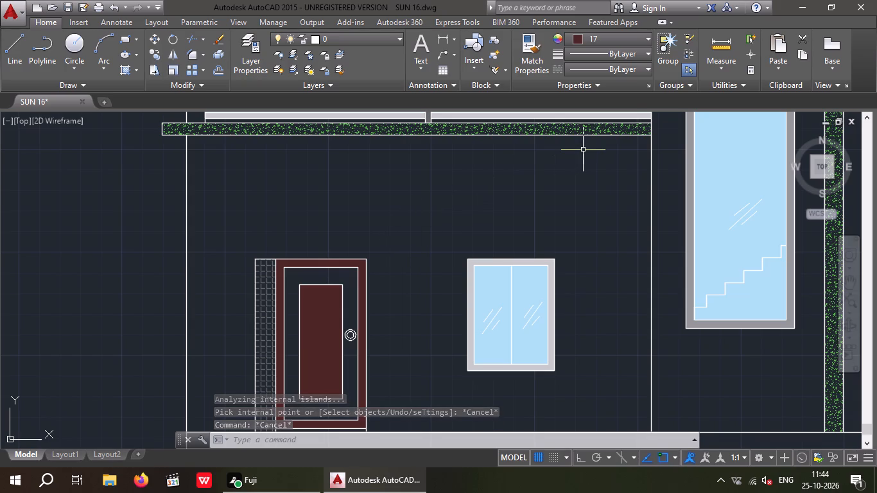
Set the current object colour to index colour 15.
click(604, 40)
click(596, 219)
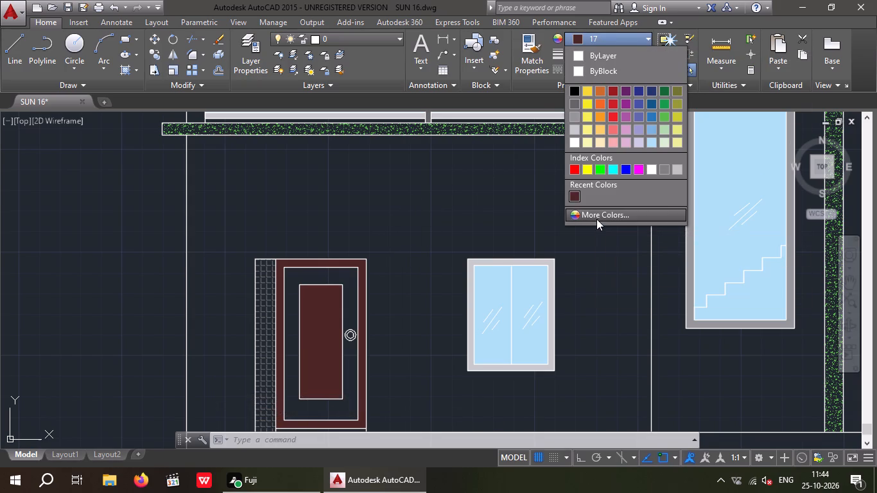
click(339, 222)
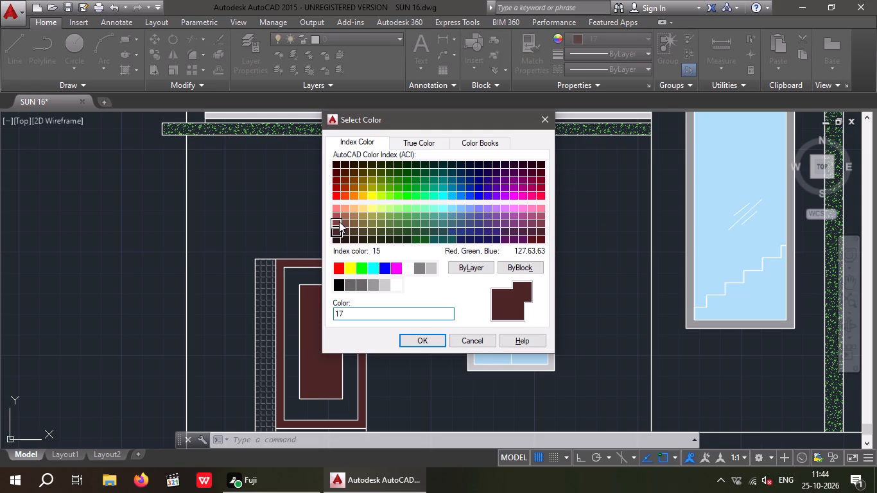
click(430, 342)
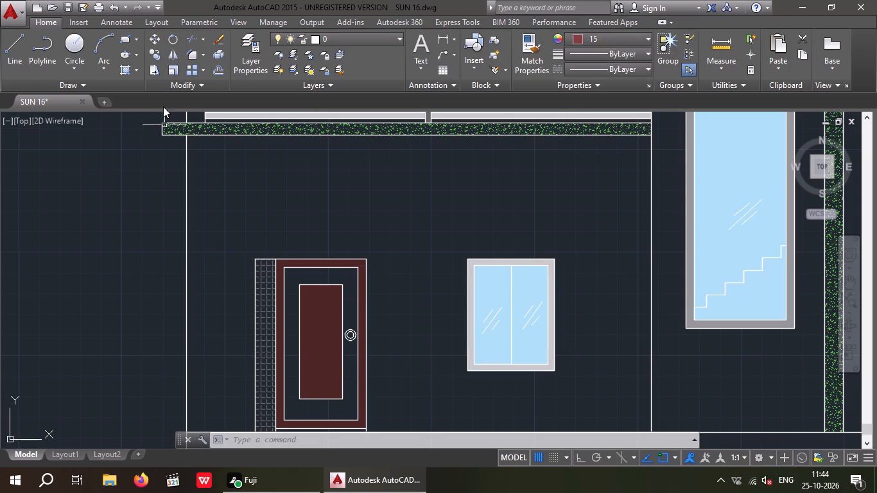
Fill the door leaf between the outer frame and the central panel with a solid hatch in colour 15.
click(132, 55)
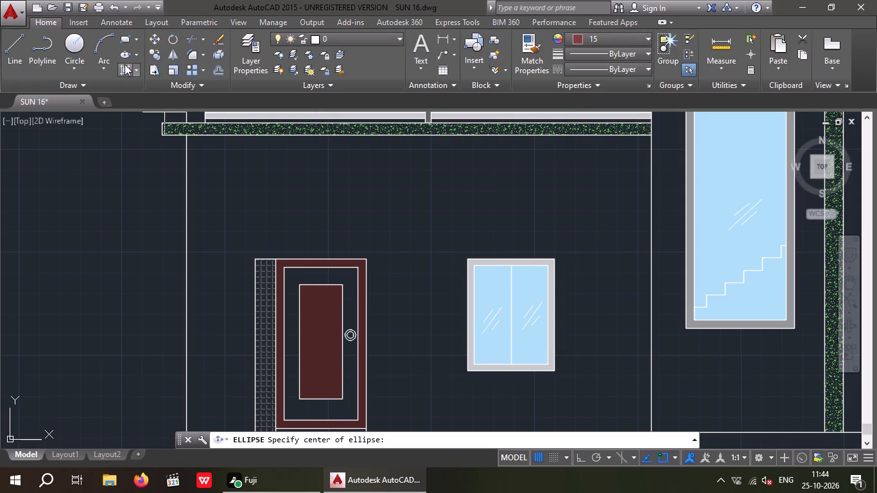
click(123, 65)
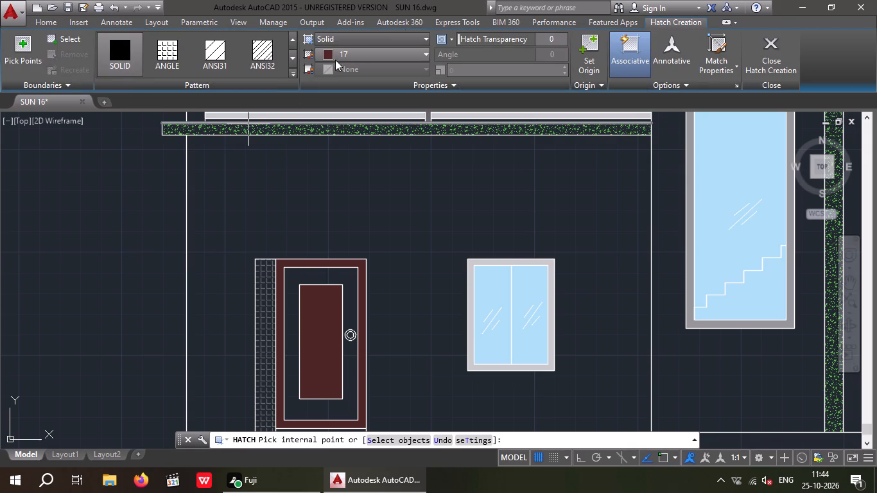
click(341, 55)
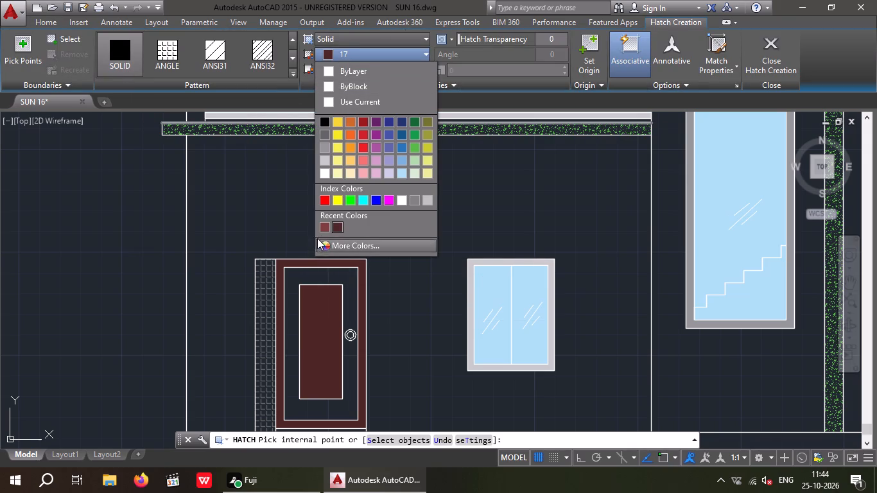
click(325, 227)
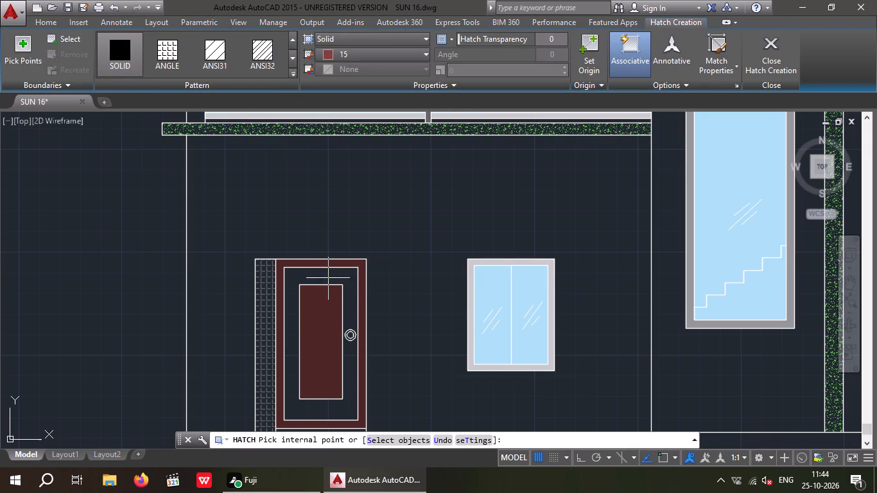
click(327, 277)
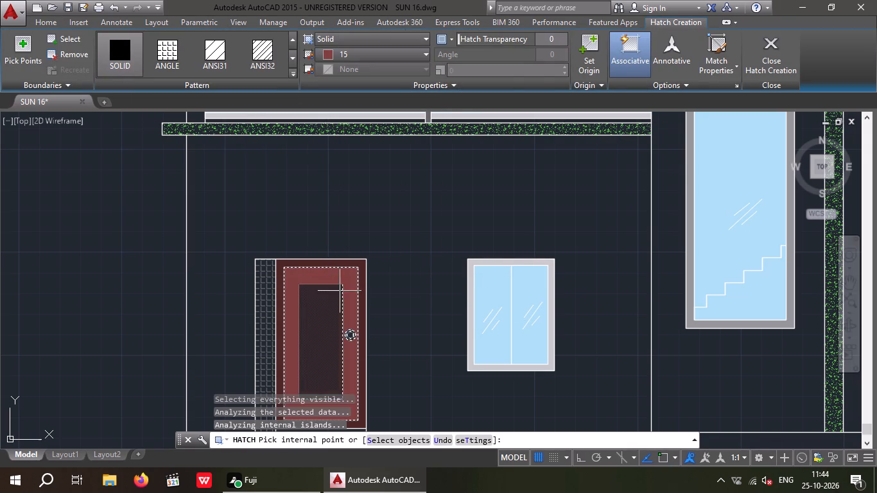
key(Escape)
key(Escape)
Fill the ring between the door knob's two circles with a solid hatch in grey 147,149,152.
scroll(361, 343, up, 4)
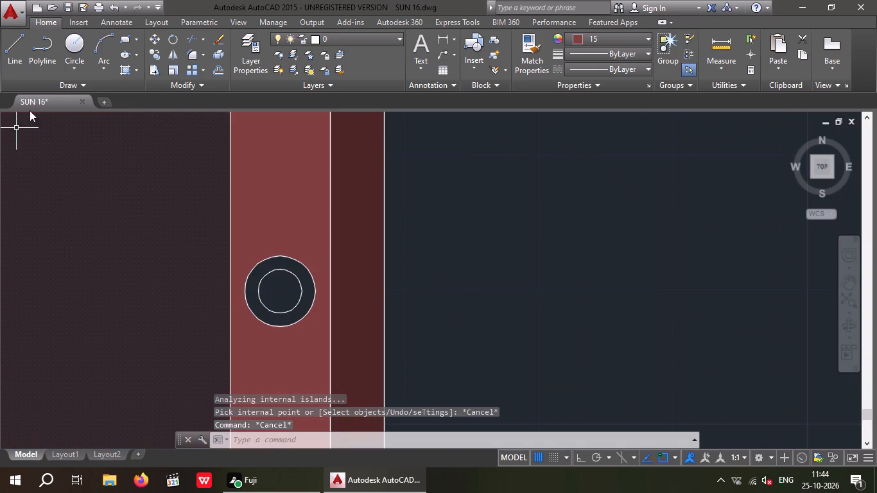
click(122, 74)
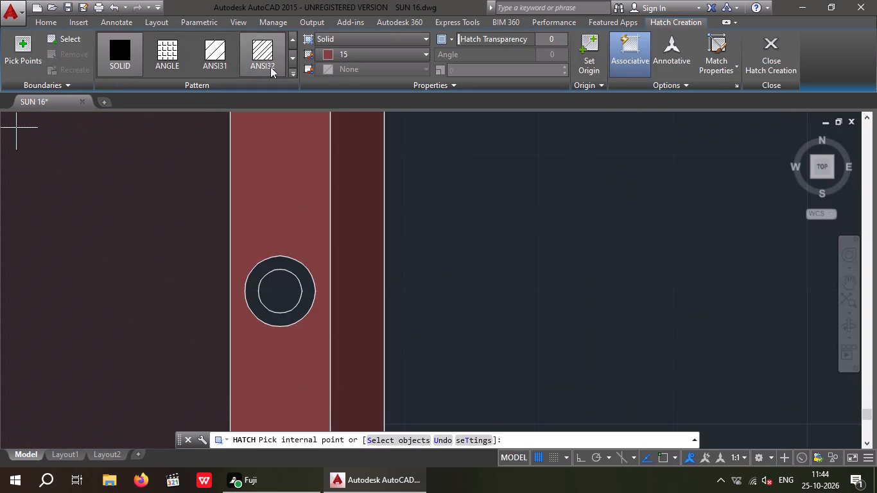
click(374, 56)
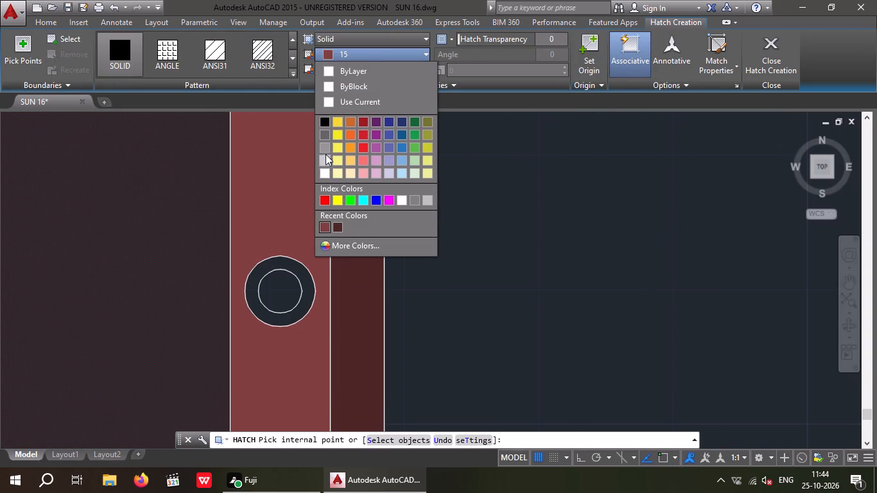
click(327, 146)
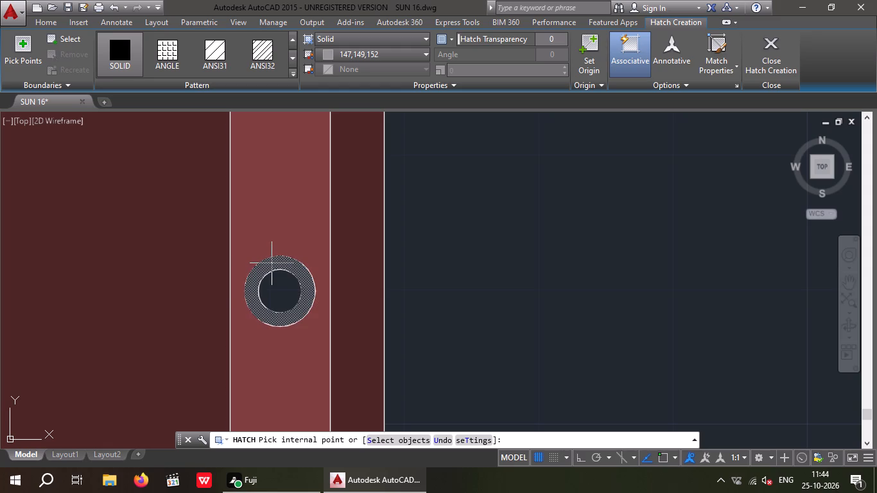
click(272, 263)
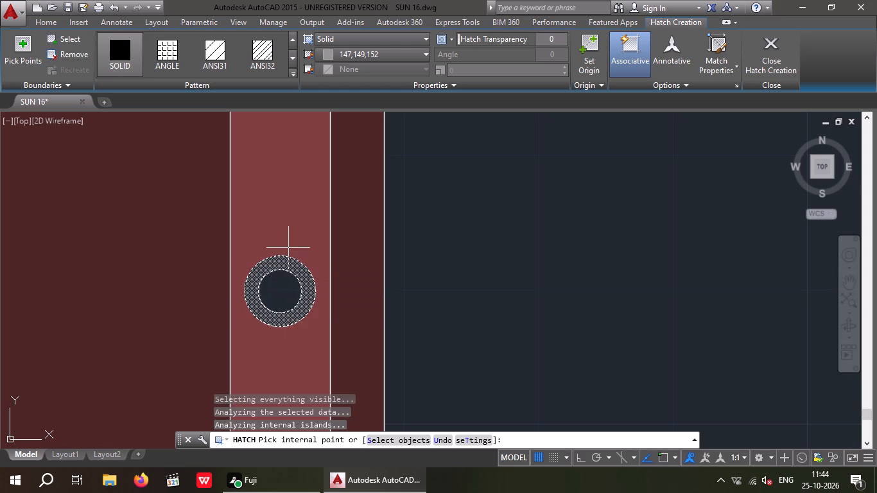
Change the knob ring's hatch colour to grey 99,100,102 and finish the hatch.
click(369, 55)
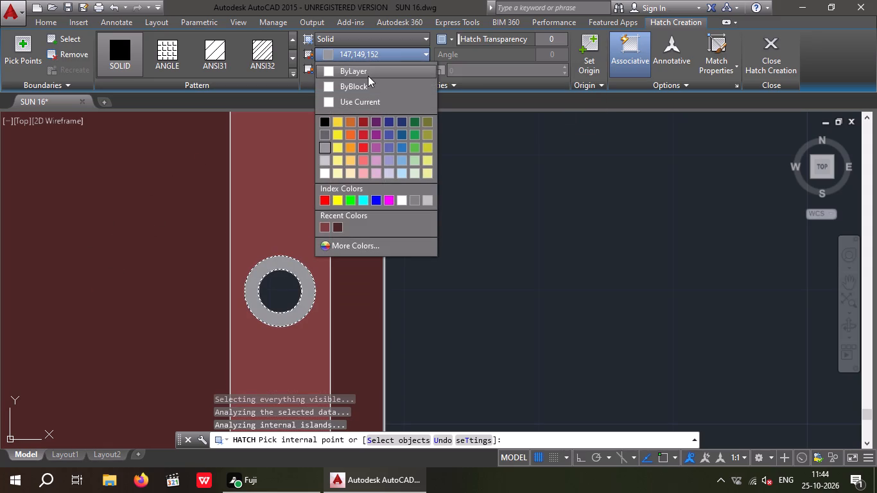
click(326, 135)
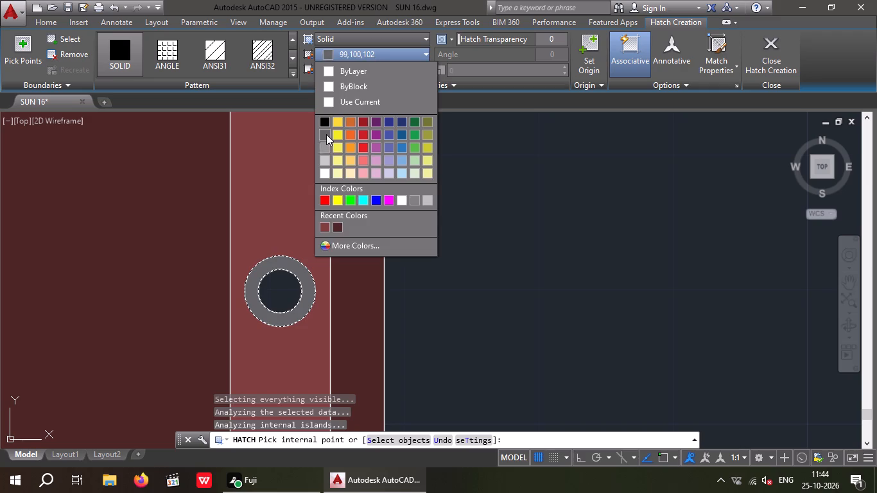
click(284, 300)
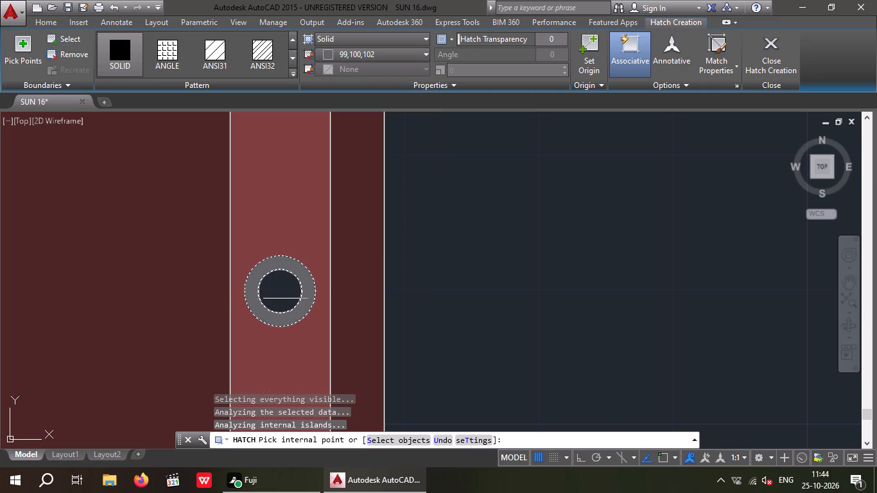
key(Escape)
key(Escape)
key(Escape)
key(Escape)
key(Escape)
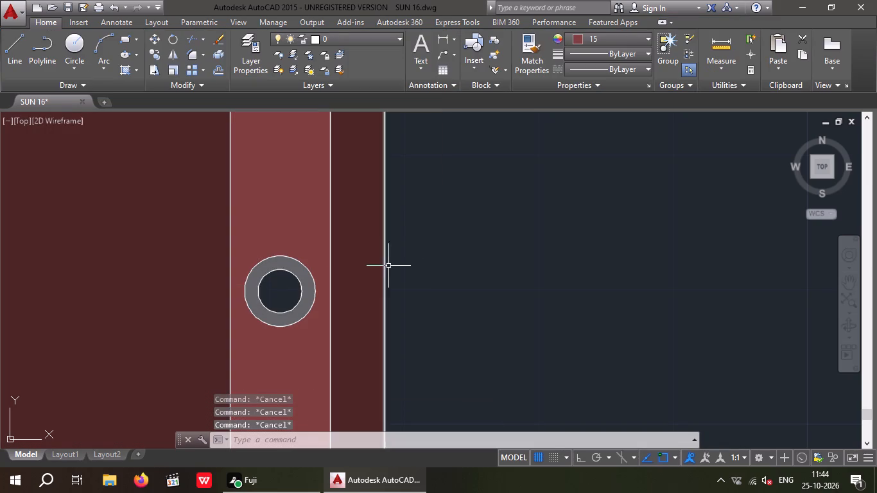
key(Escape)
key(Escape)
key(Escape)
Fill the door knob's inner circle with a solid hatch in grey 147,149,152.
click(127, 71)
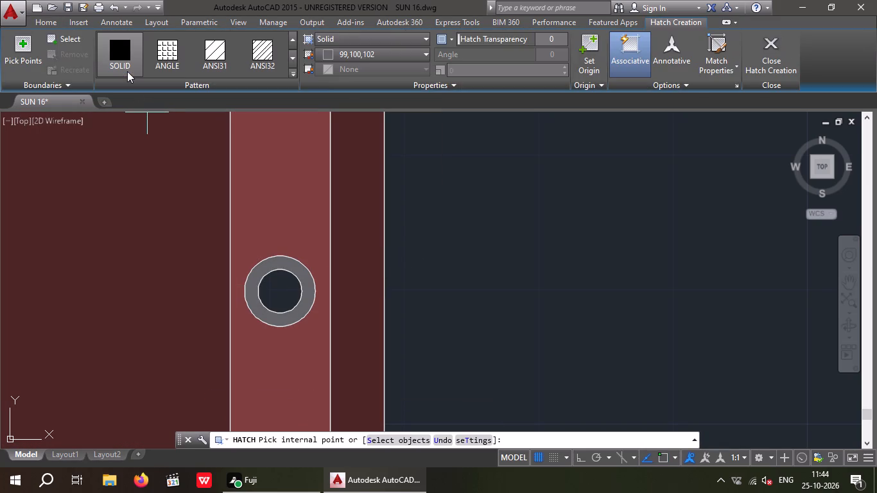
click(352, 55)
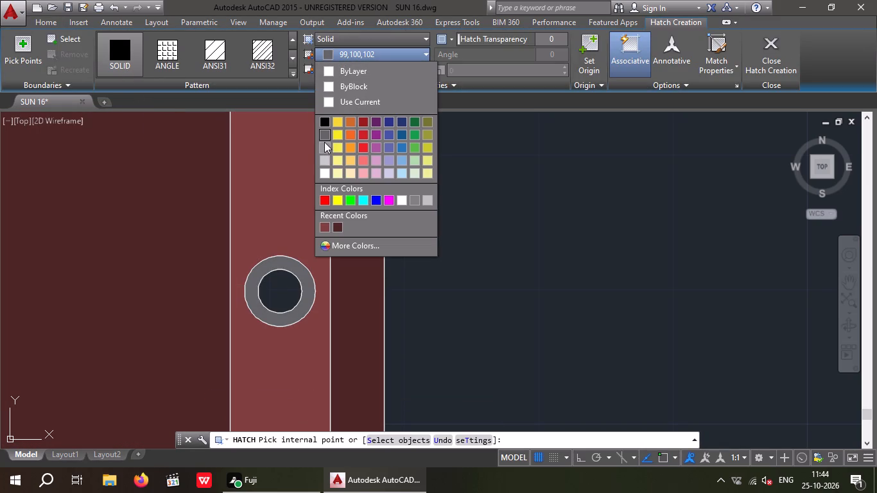
click(324, 142)
click(281, 298)
key(Escape)
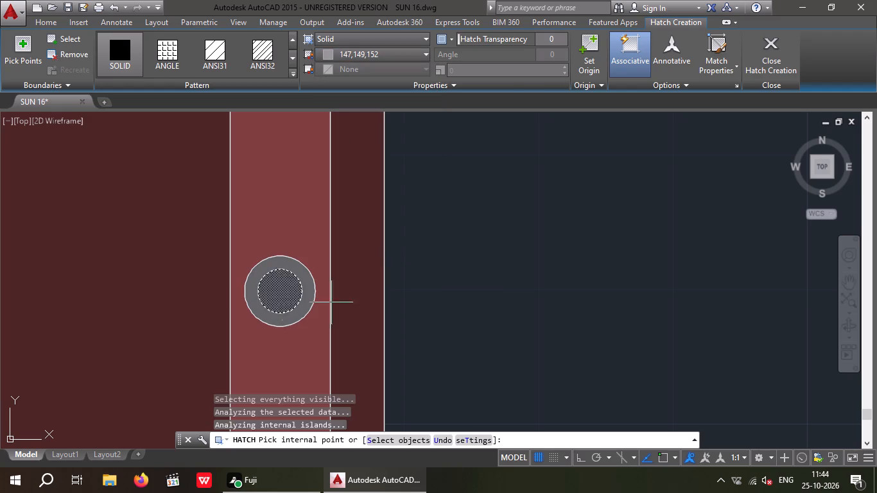
key(Escape)
key(Escape)
scroll(455, 284, down, 2)
middle_drag(435, 281, 365, 278)
scroll(386, 253, down, 2)
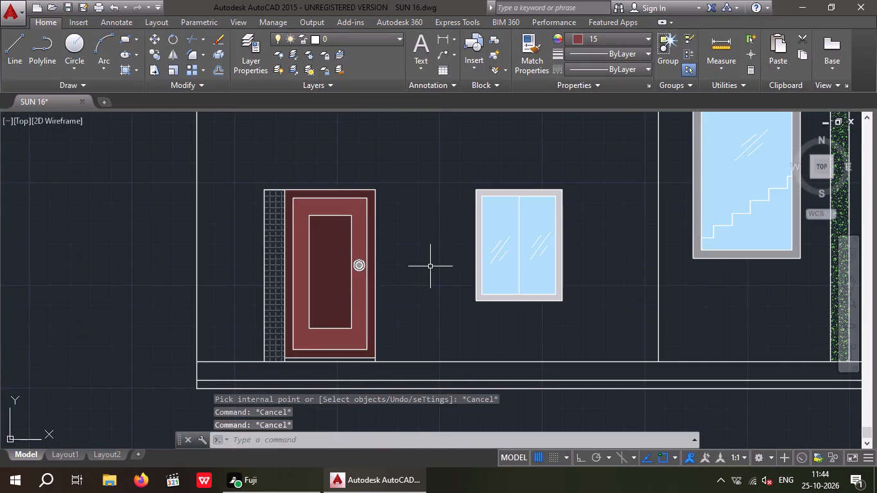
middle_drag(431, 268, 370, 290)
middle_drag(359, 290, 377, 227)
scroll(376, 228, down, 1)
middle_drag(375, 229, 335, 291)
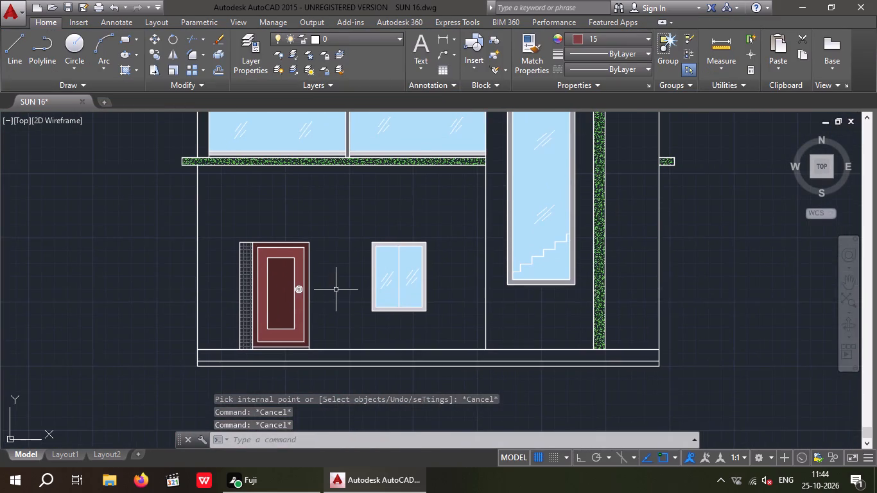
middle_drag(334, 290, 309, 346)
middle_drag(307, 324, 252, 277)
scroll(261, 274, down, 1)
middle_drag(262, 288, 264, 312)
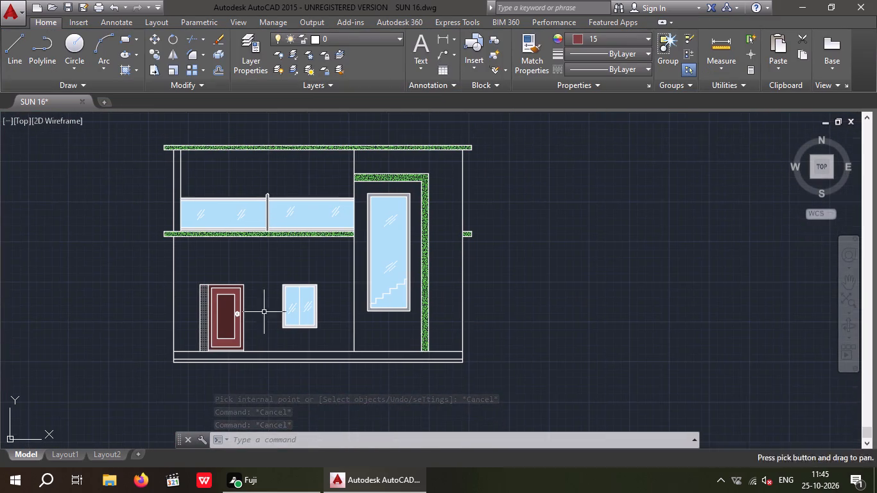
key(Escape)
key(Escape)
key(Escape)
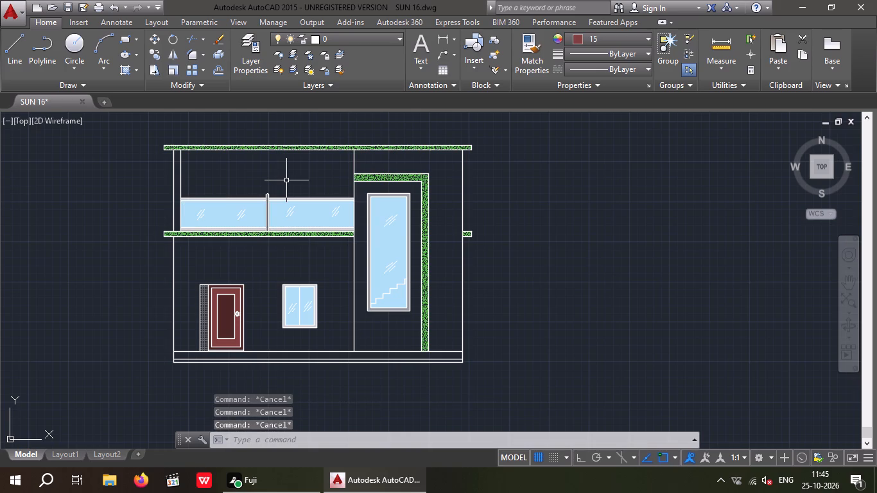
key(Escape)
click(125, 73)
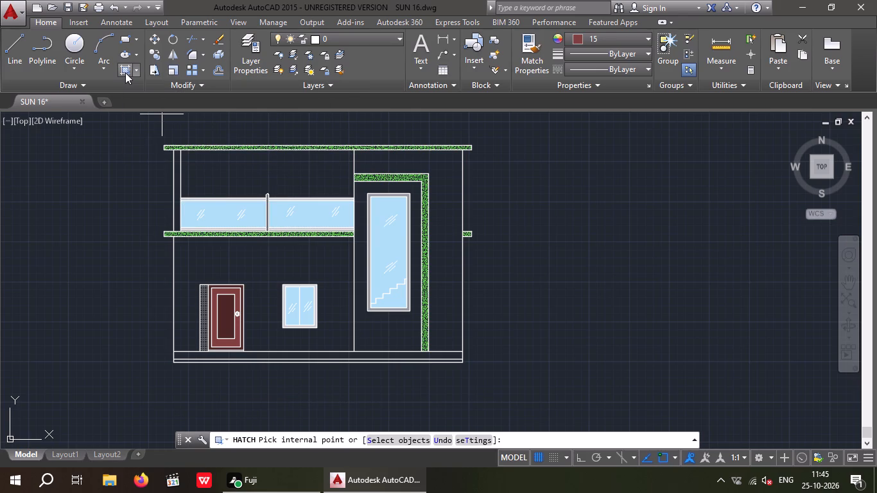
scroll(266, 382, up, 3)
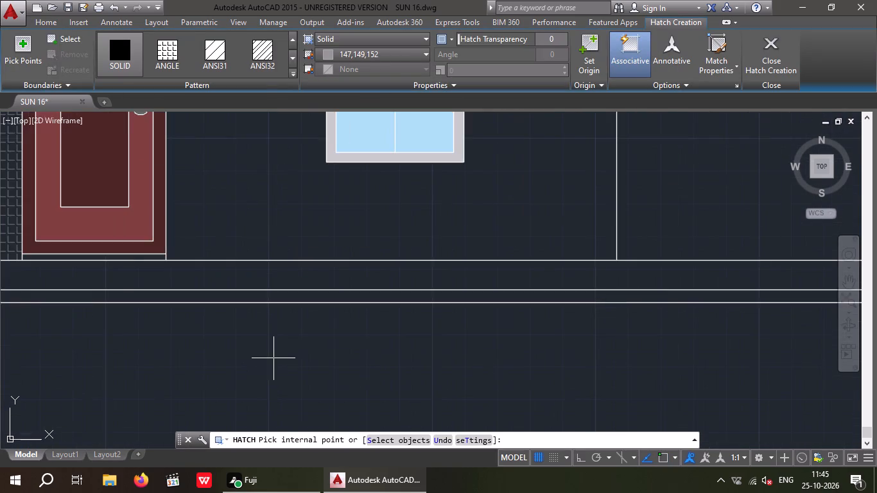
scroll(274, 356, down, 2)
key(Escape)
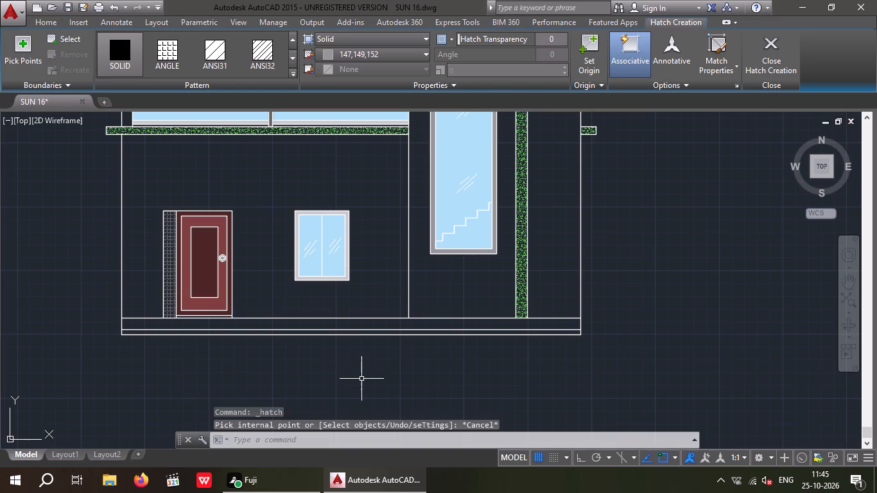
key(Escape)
Offset the elevation's two outer wall lines 6" outward, one on each side of the building.
key(o)
key(Return)
key(6)
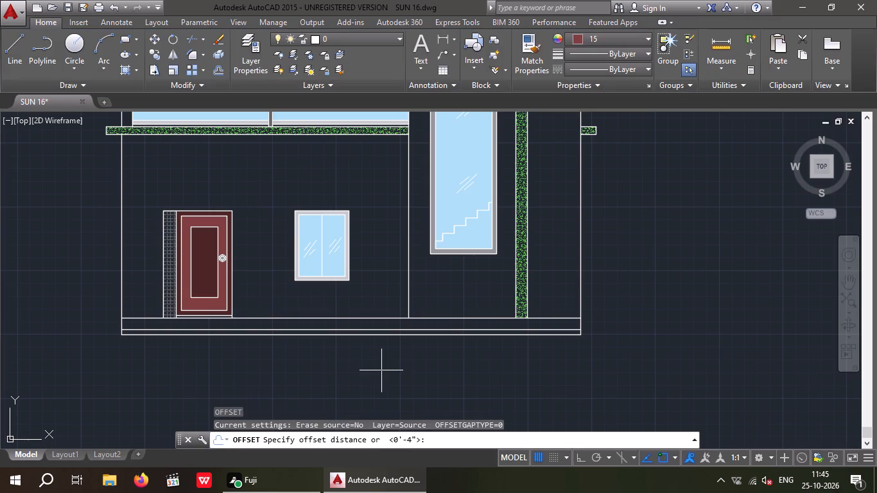
key(shift+quotedbl)
key(Return)
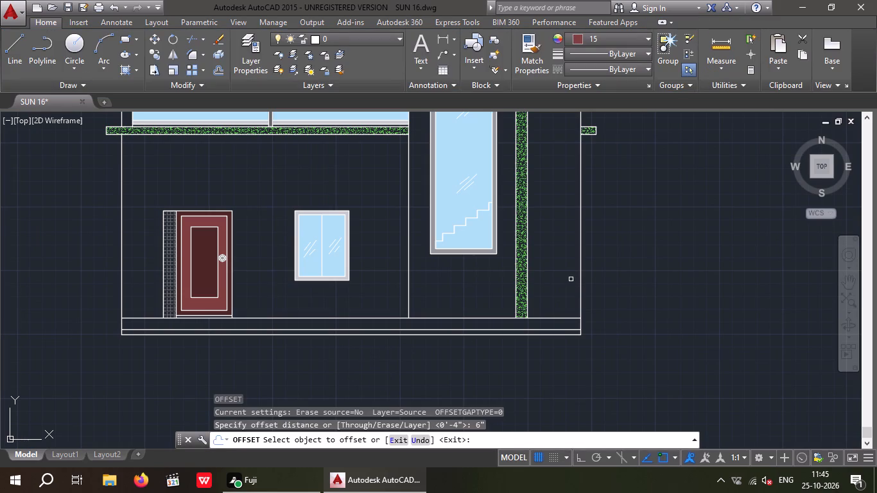
drag(580, 279, 616, 277)
click(638, 272)
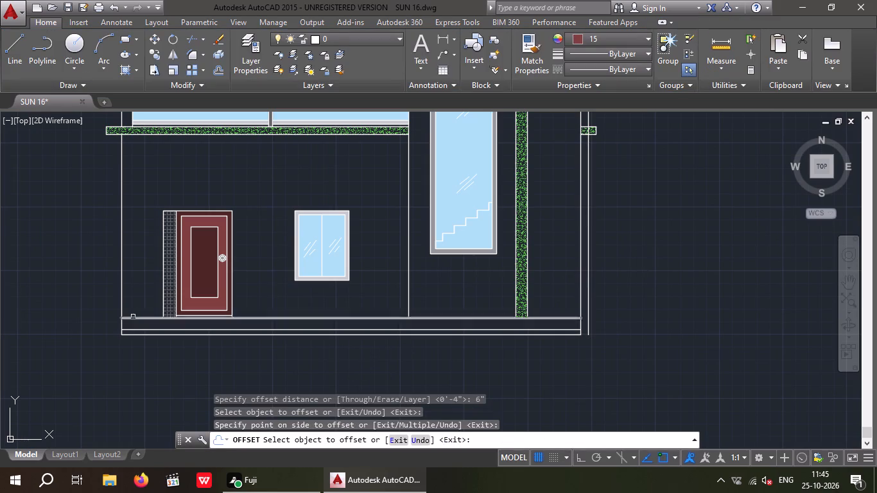
drag(119, 298, 91, 312)
click(86, 314)
key(Escape)
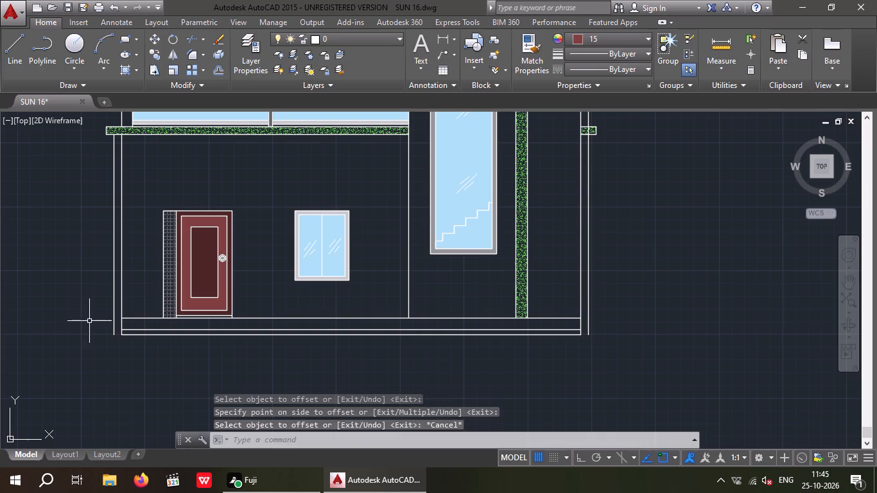
key(Escape)
Extend the two lowest horizontal base lines to the offset lines at both ends of the elevation.
key(e)
text(X)
key(space)
key(space)
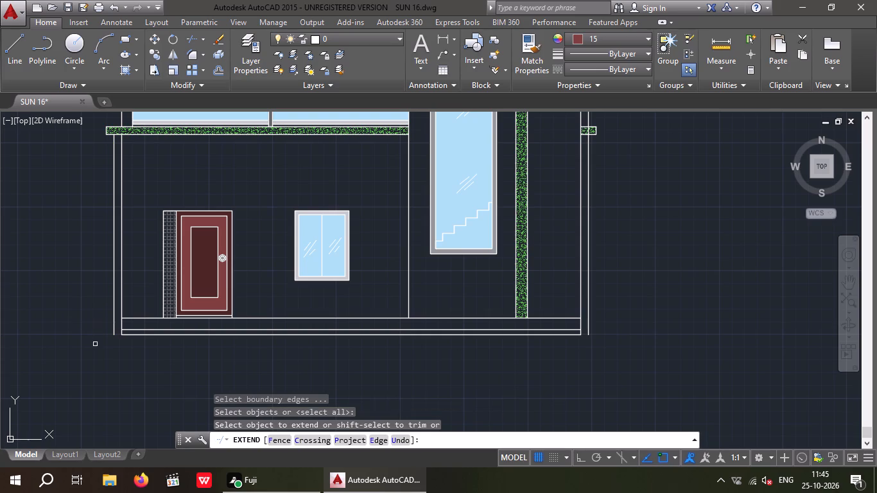
scroll(126, 332, up, 2)
drag(141, 360, 130, 343)
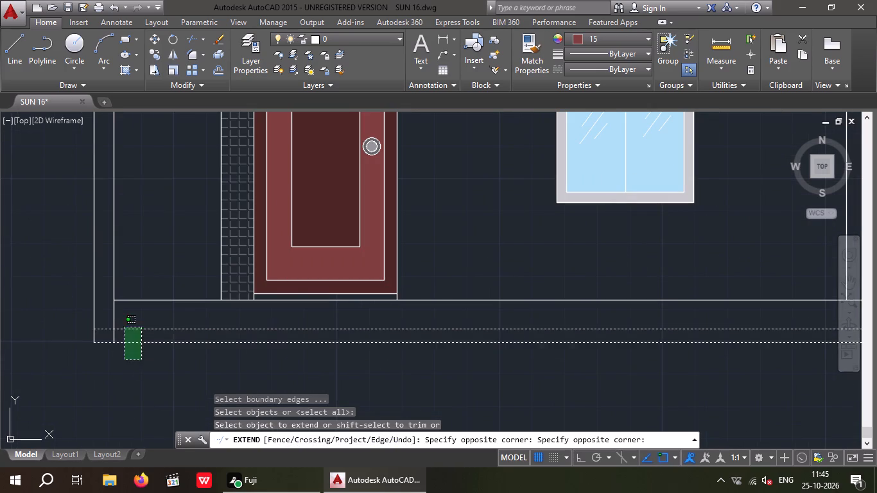
click(124, 327)
scroll(127, 336, down, 3)
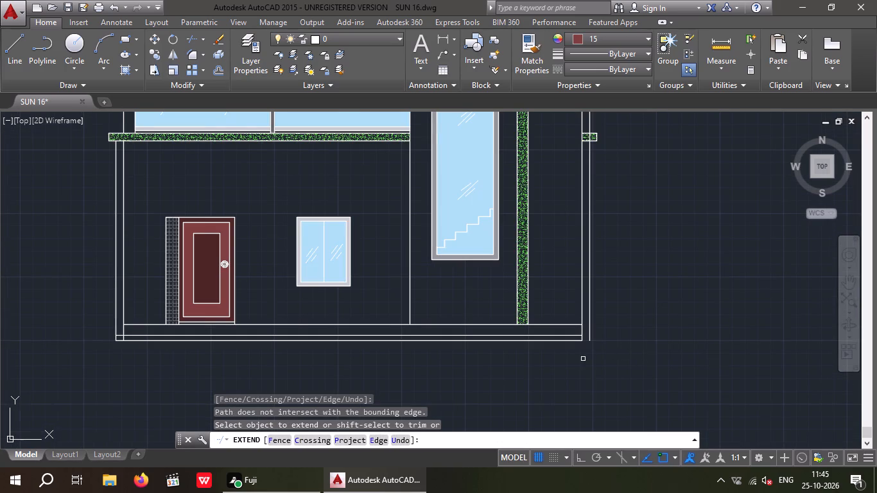
scroll(582, 359, up, 1)
click(571, 363)
click(559, 322)
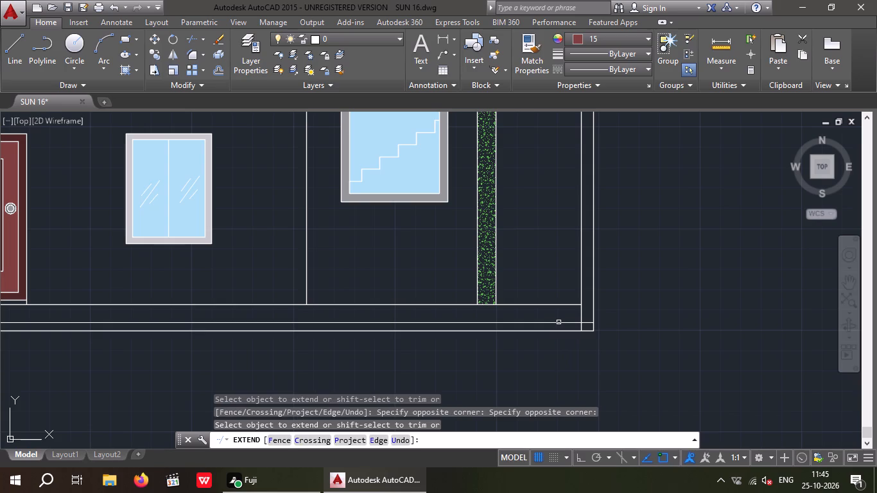
key(Escape)
key(Escape)
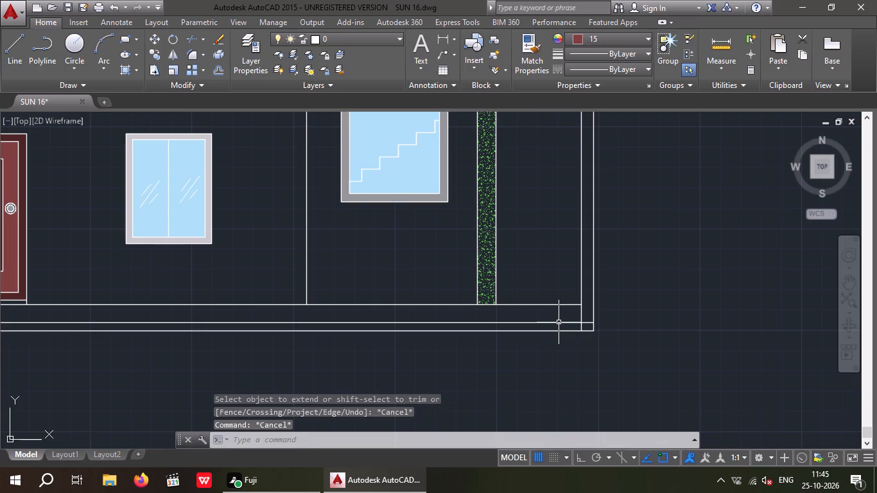
Trim away both offset vertical lines above the narrow bottom strip, leaving only the strip's short end edges.
text(TR)
key(space)
key(space)
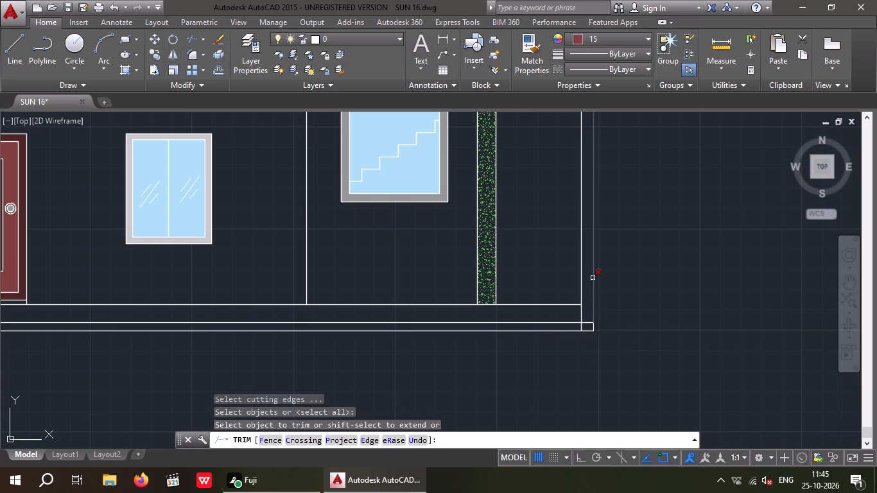
click(593, 278)
scroll(602, 281, down, 2)
scroll(297, 279, up, 2)
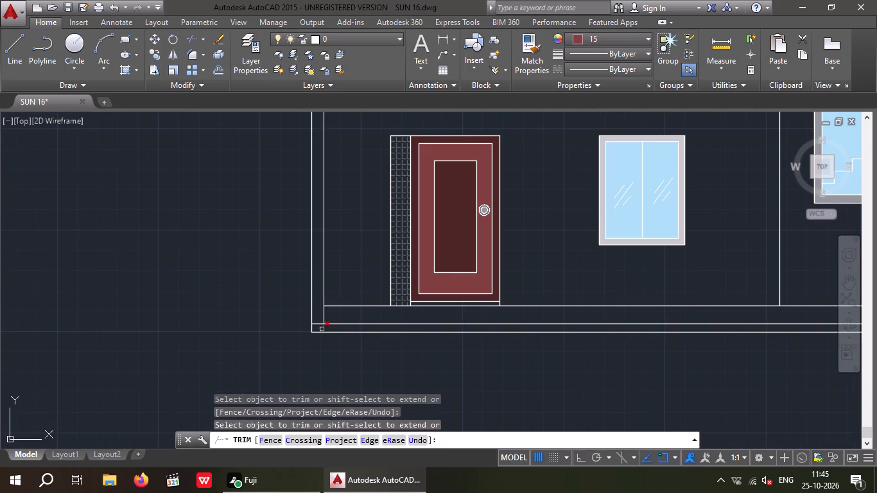
click(310, 294)
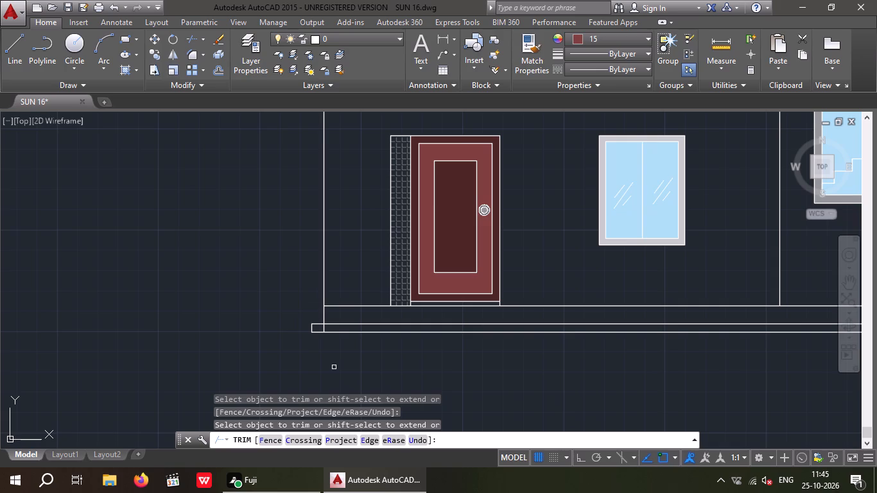
Trim the outer wall line segments crossing the narrow bottom strip at both ends and finish trimming.
scroll(322, 331, up, 4)
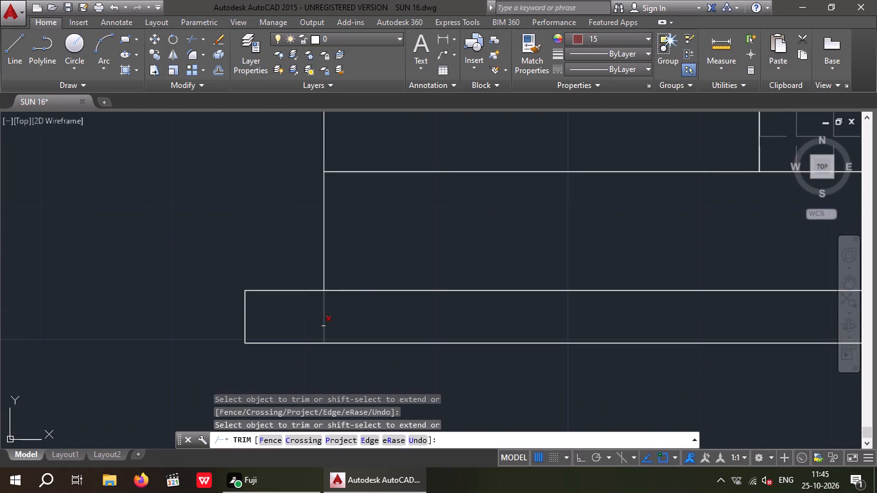
click(323, 322)
scroll(323, 322, down, 6)
middle_drag(476, 371, 475, 373)
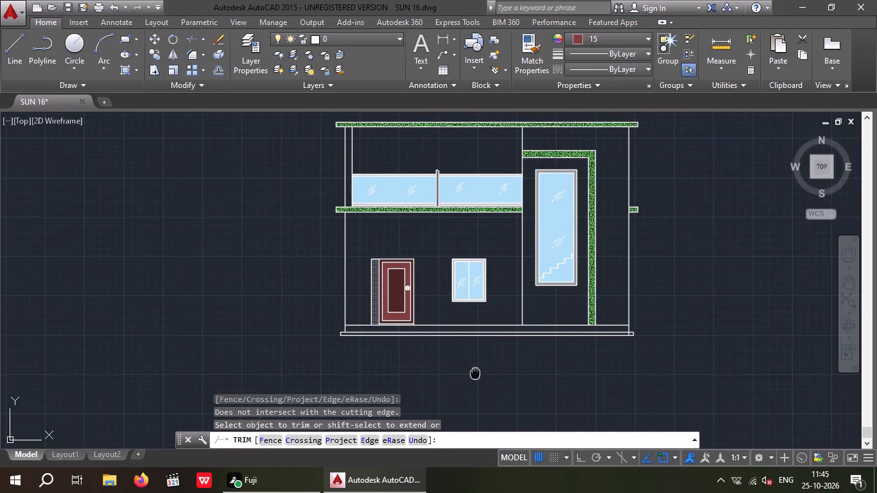
middle_drag(475, 373, 244, 376)
scroll(396, 338, up, 4)
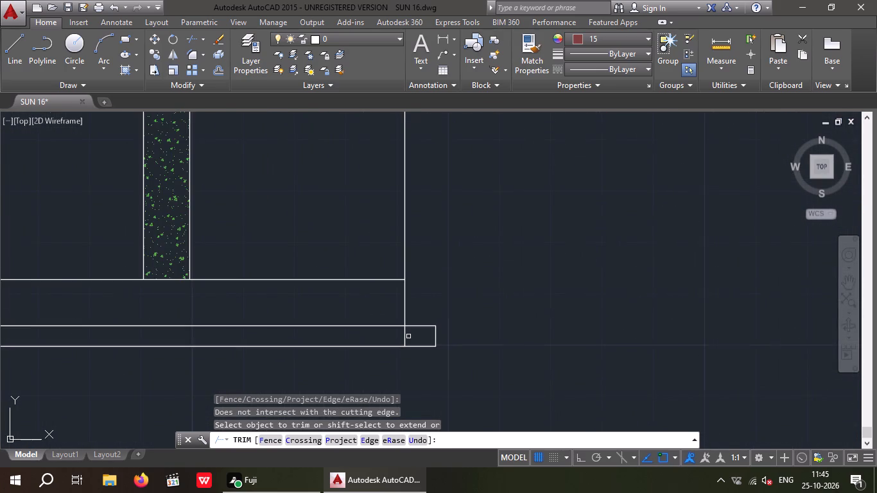
scroll(408, 336, up, 2)
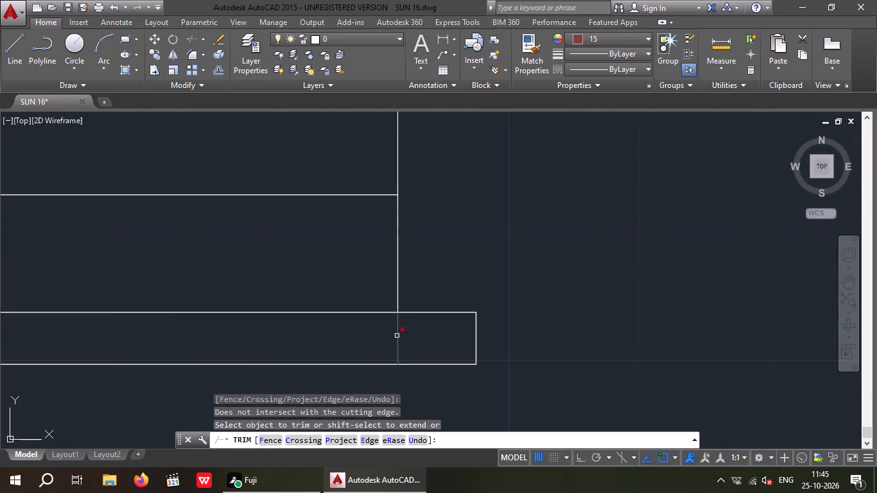
click(397, 336)
scroll(390, 329, down, 4)
middle_drag(418, 366, 494, 348)
scroll(482, 353, down, 2)
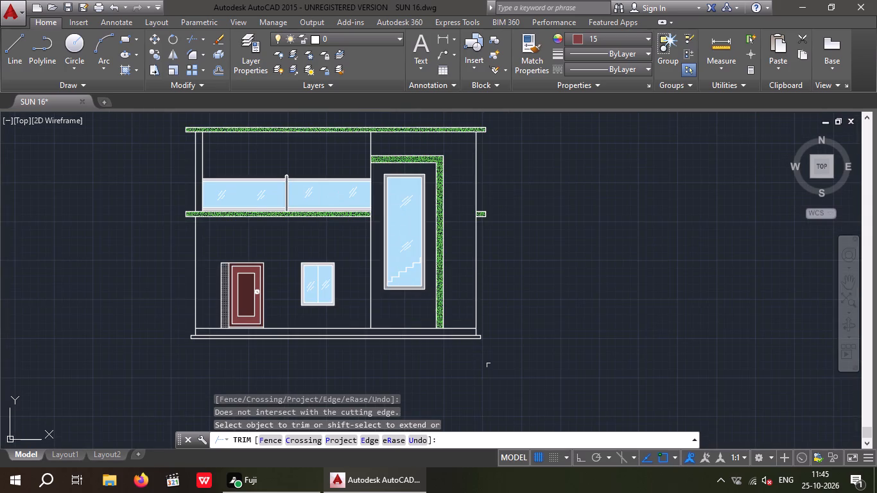
middle_drag(474, 384, 448, 401)
key(Escape)
key(Escape)
key(Escape)
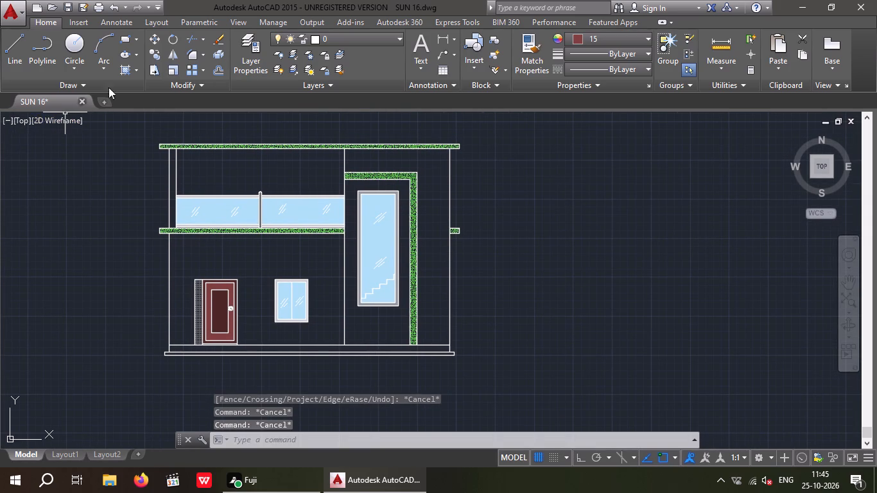
Fill the narrow projecting strip at the bottom of the elevation with a solid hatch in grey 99,100,102.
click(124, 71)
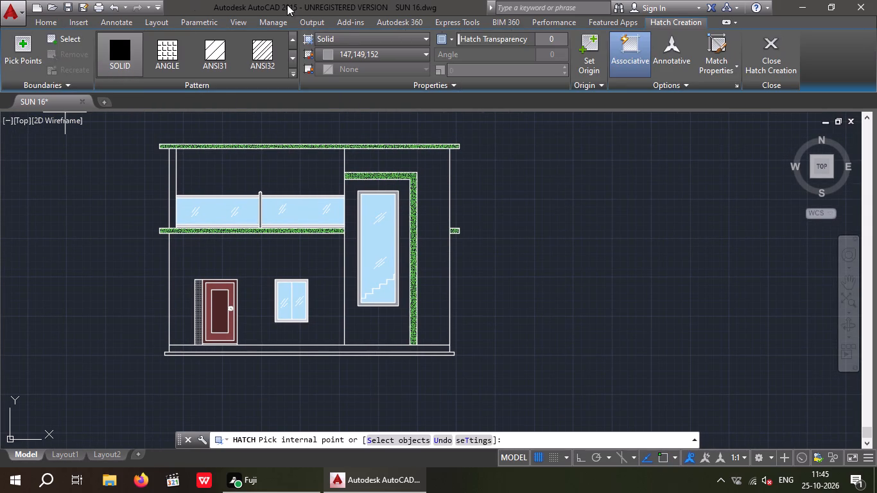
click(338, 50)
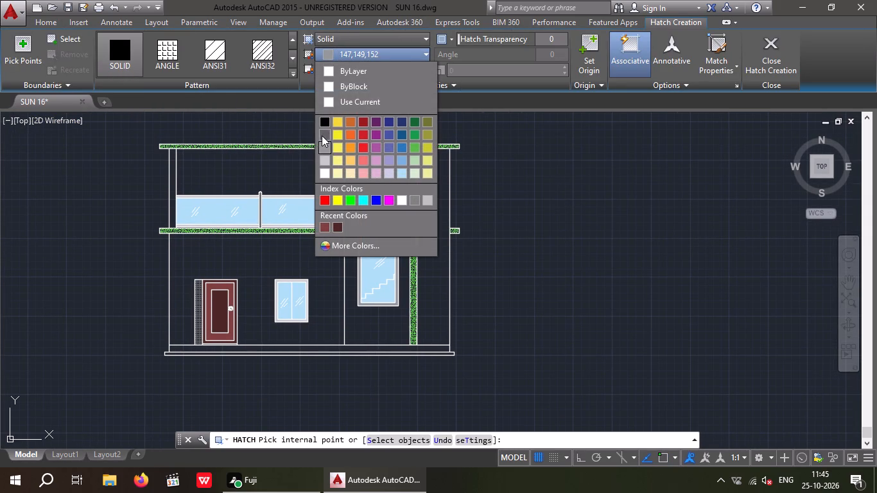
click(322, 134)
scroll(325, 368, up, 2)
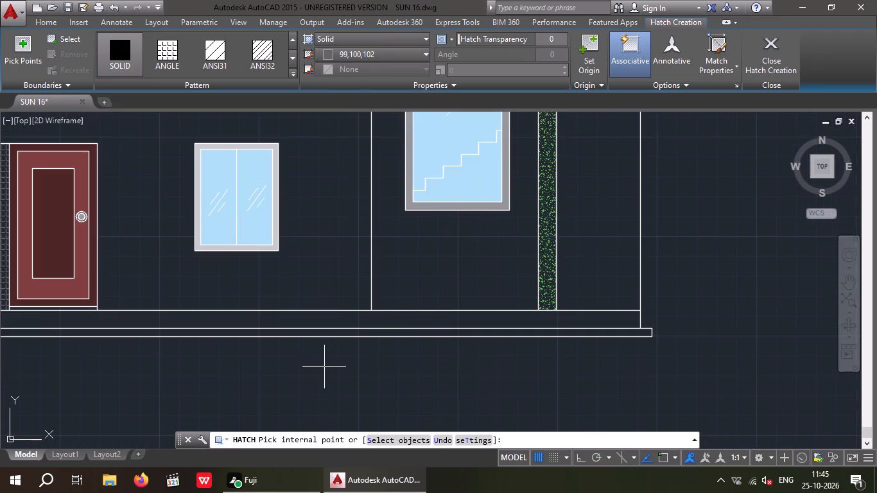
click(292, 334)
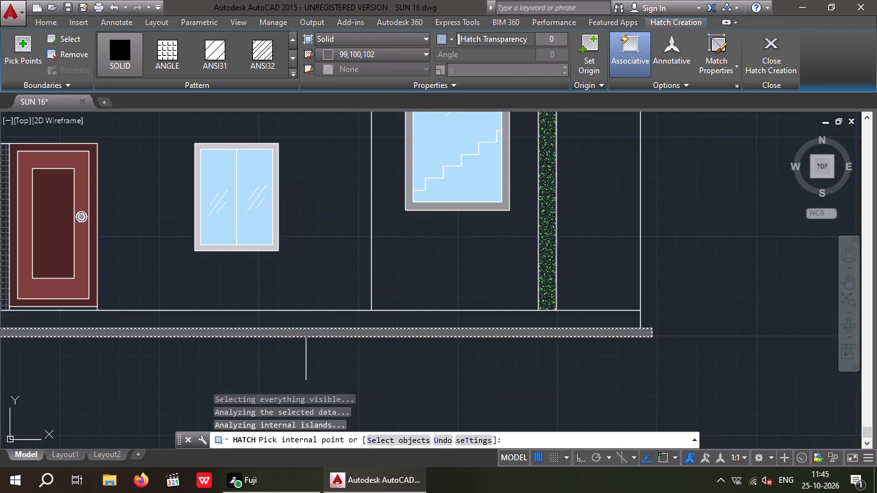
key(Escape)
Fill the plinth band directly above the narrow bottom strip with a solid hatch in grey 99,100,102.
scroll(298, 363, down, 1)
middle_drag(324, 356, 348, 353)
scroll(333, 356, down, 1)
middle_click(332, 358)
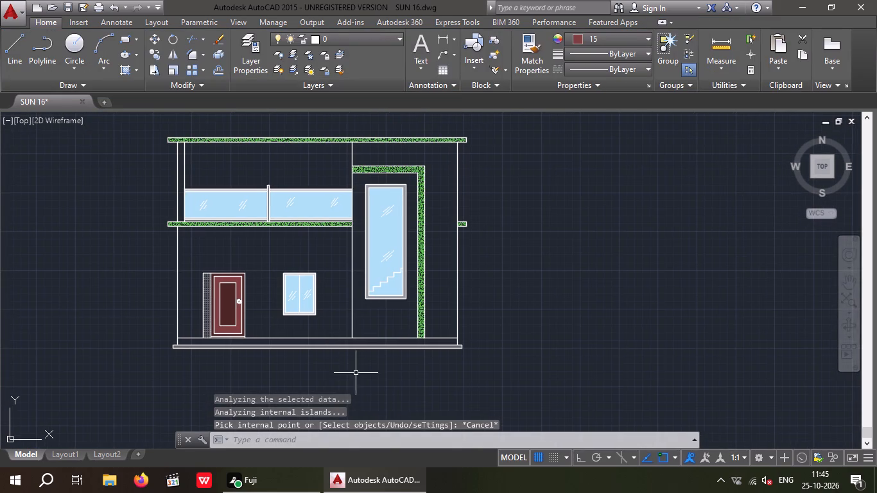
middle_drag(378, 364, 345, 365)
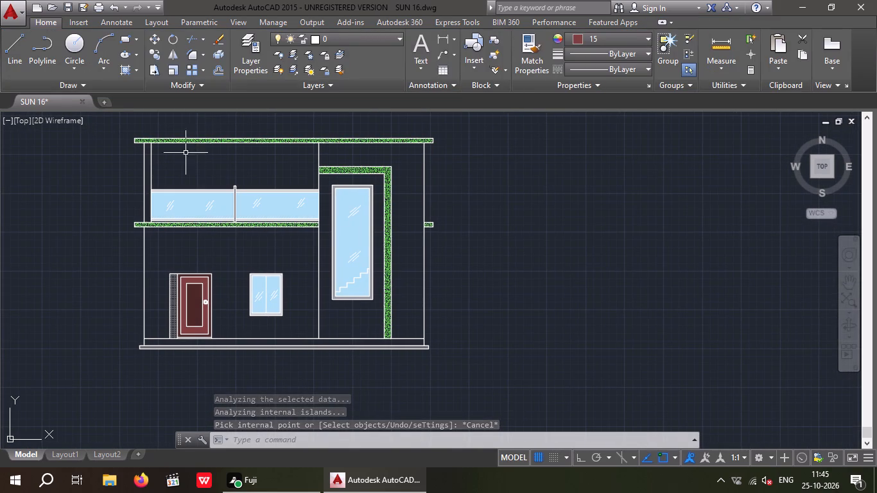
click(123, 69)
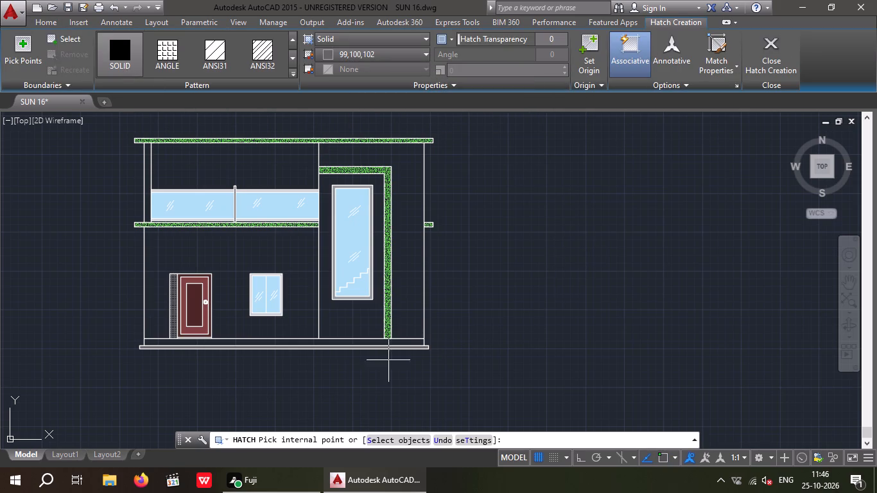
click(352, 342)
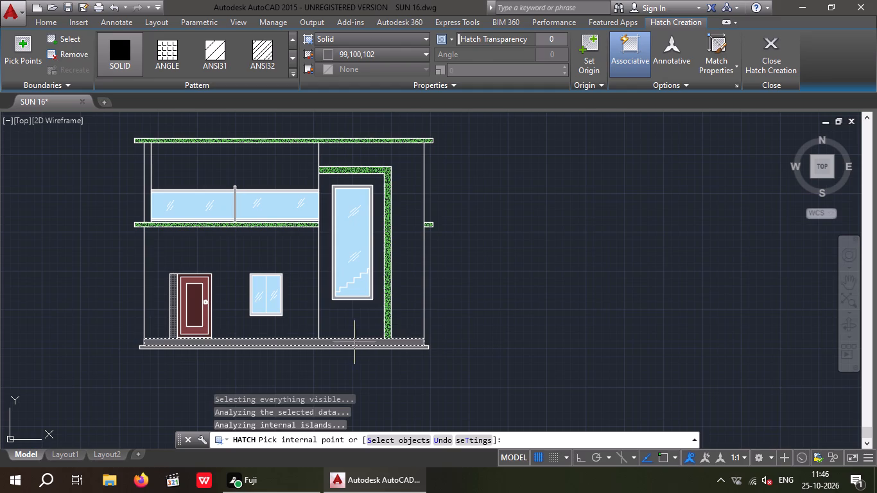
key(Escape)
middle_drag(508, 287, 449, 316)
key(Escape)
key(Escape)
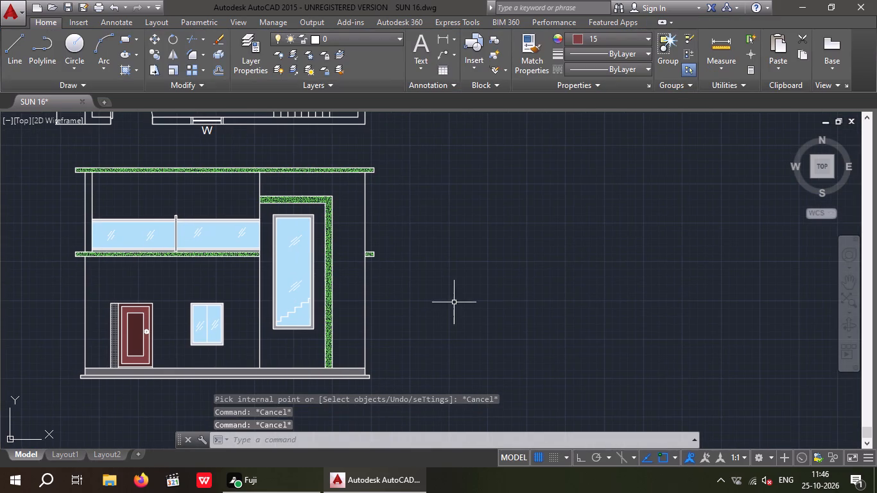
middle_drag(454, 302, 517, 293)
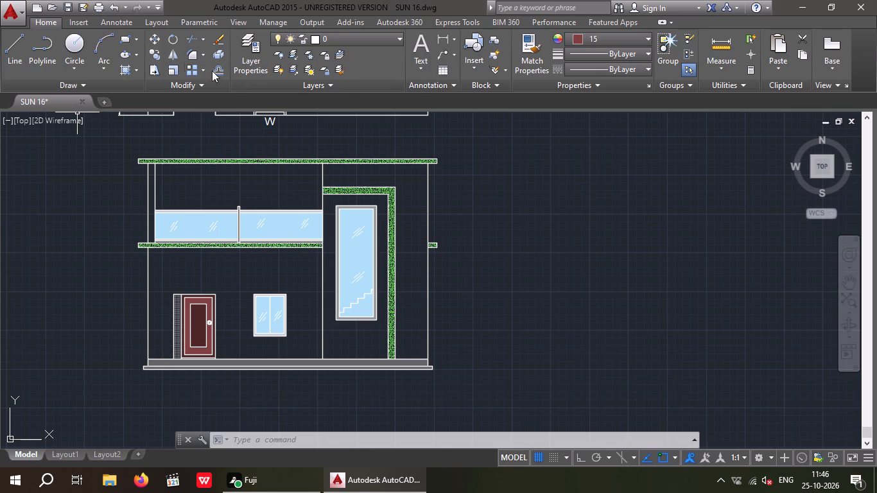
Set the hatch pattern to GRAVEL and leave the Hatch command without filling any area.
click(123, 70)
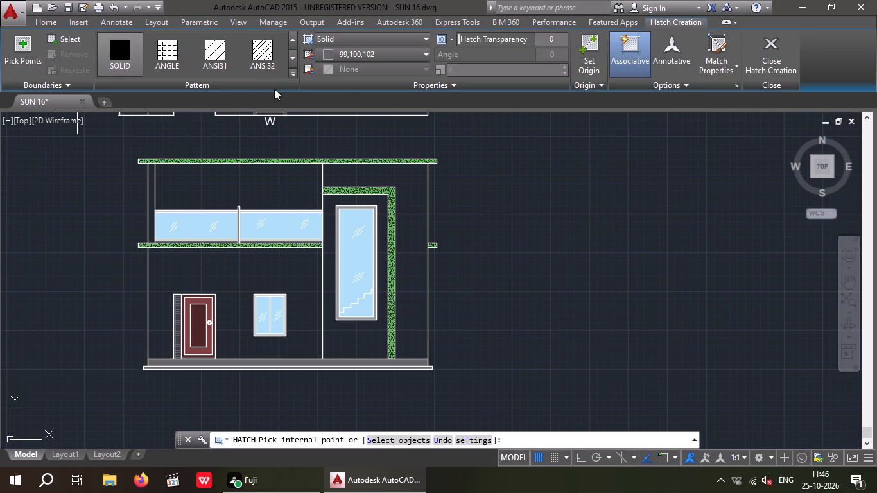
click(292, 72)
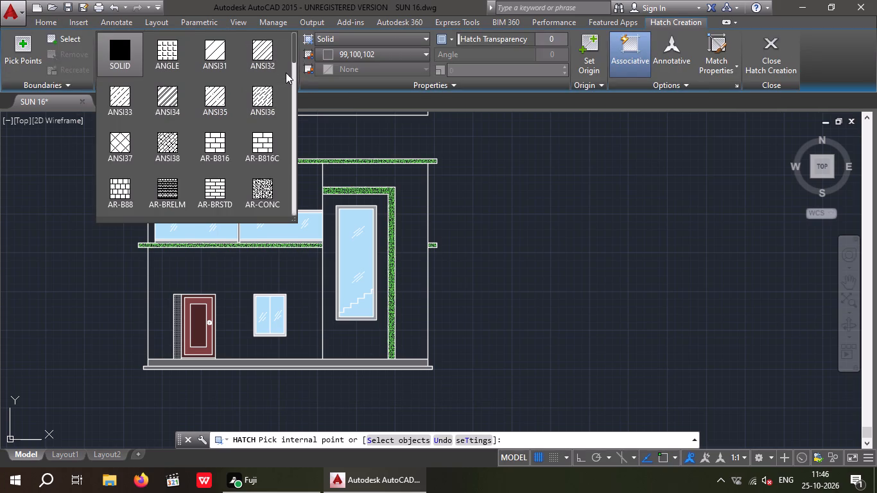
scroll(222, 167, down, 10)
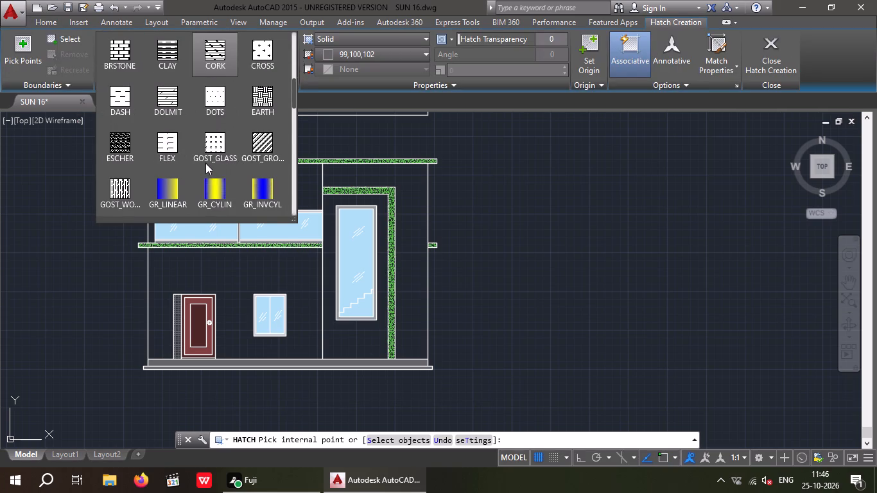
scroll(204, 158, down, 4)
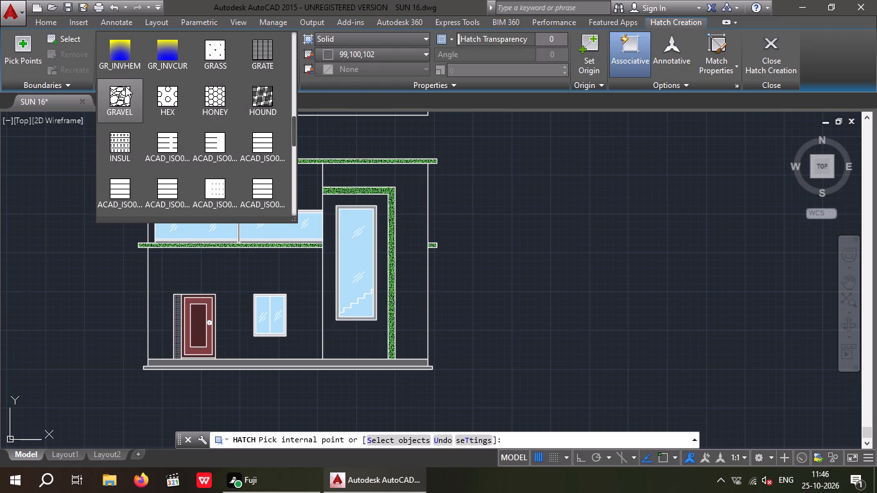
click(124, 96)
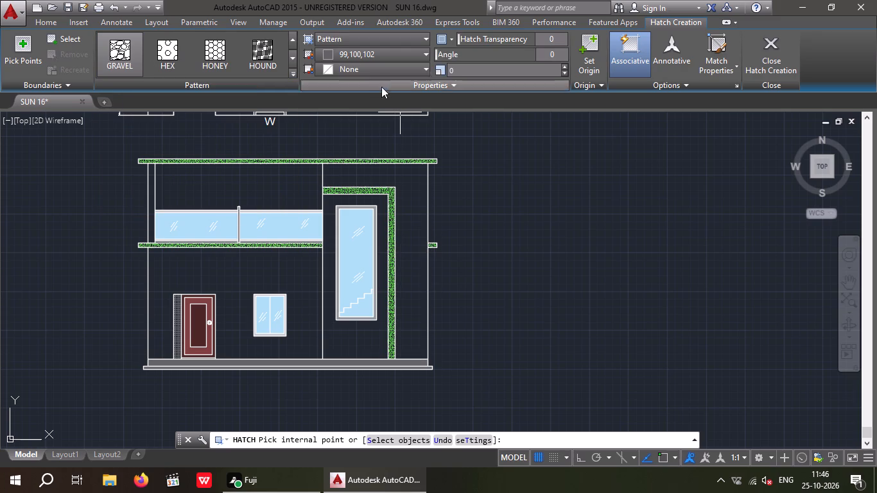
click(363, 53)
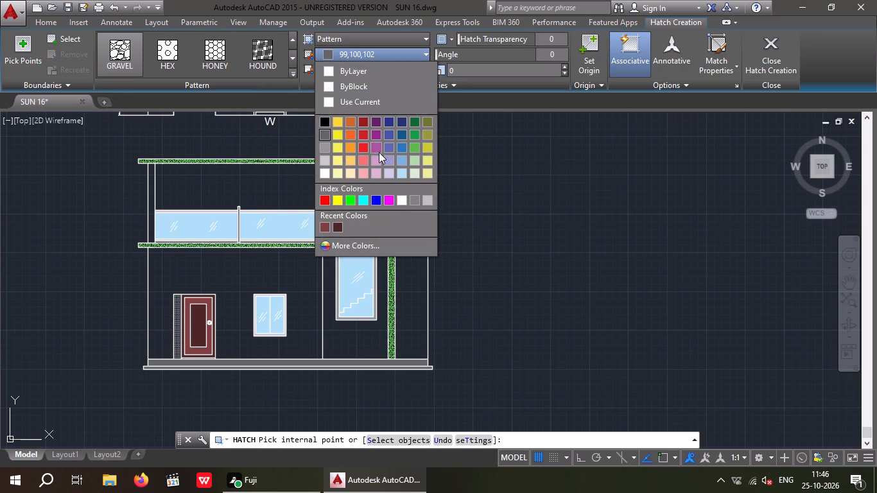
key(Escape)
key(Escape)
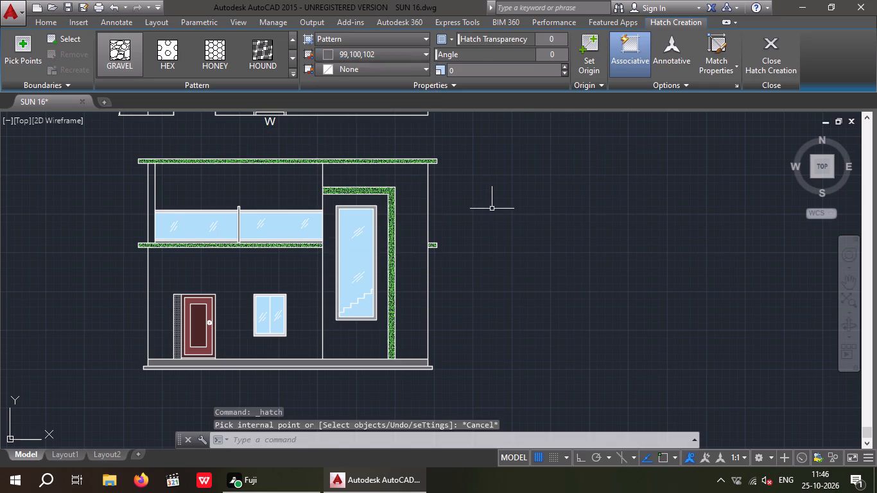
key(Escape)
key(Escape)
Set the current object colour to the dark purple index colour 219.
click(600, 40)
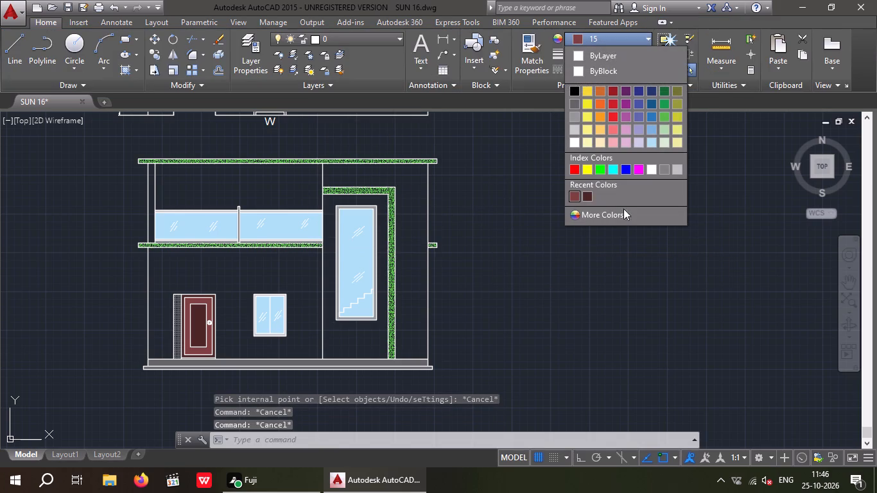
click(619, 216)
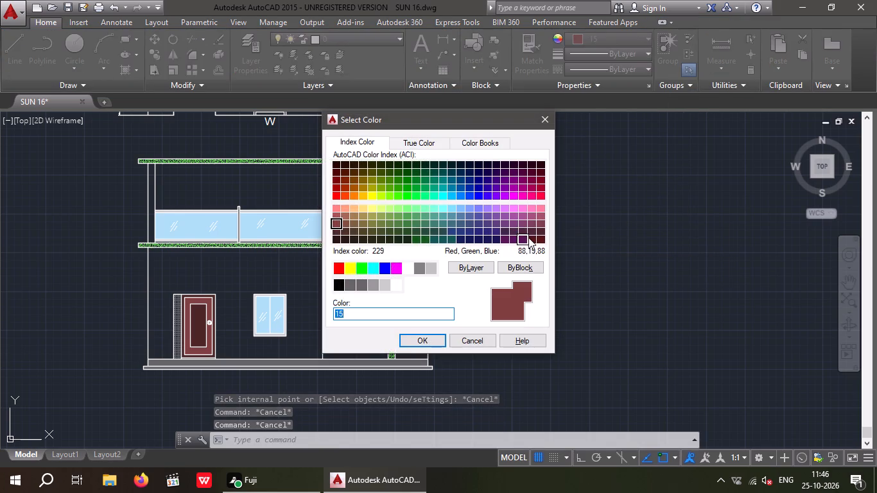
click(514, 239)
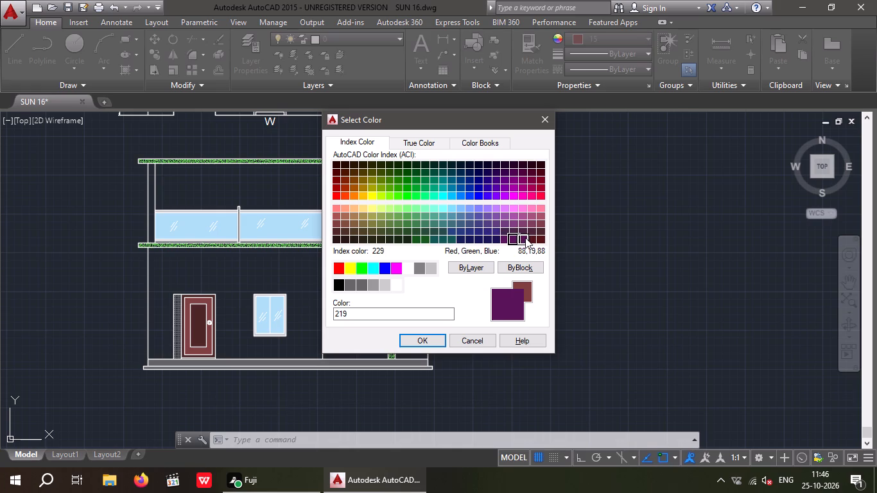
click(512, 178)
click(499, 173)
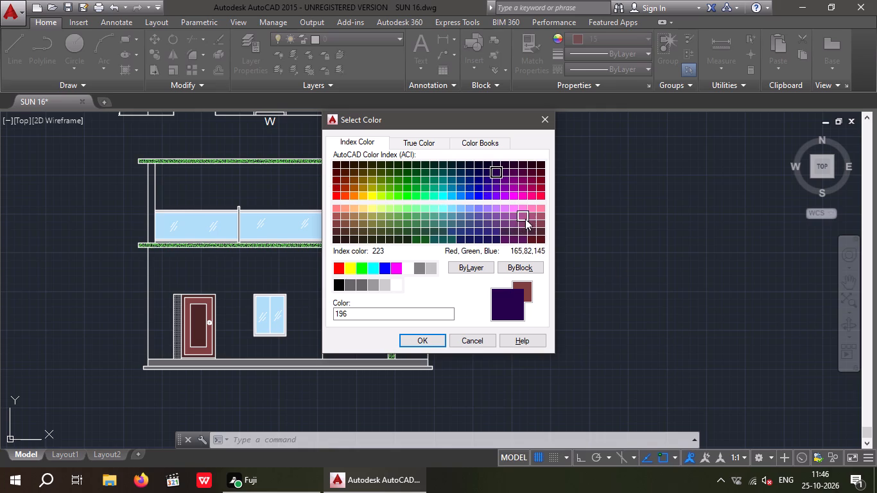
click(515, 238)
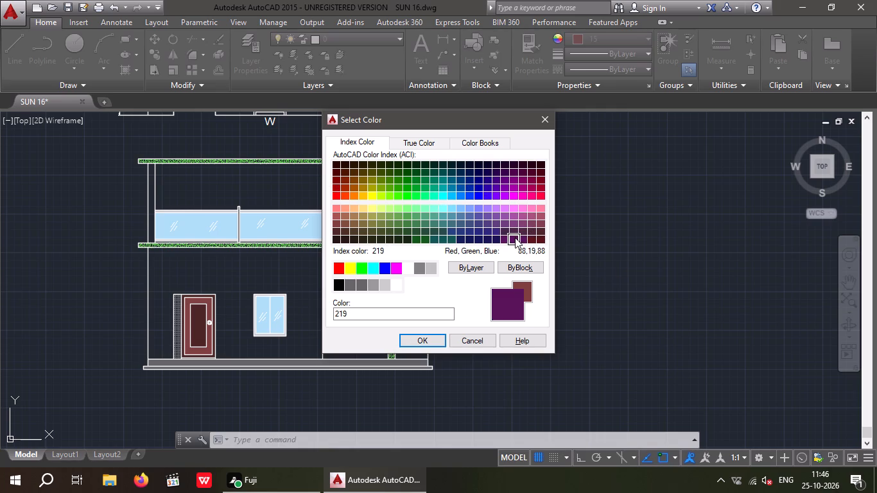
click(503, 238)
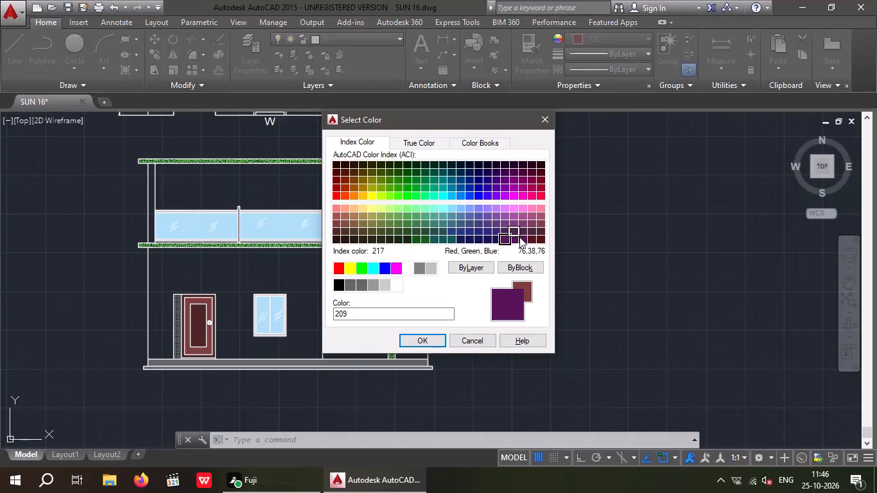
click(515, 239)
click(515, 227)
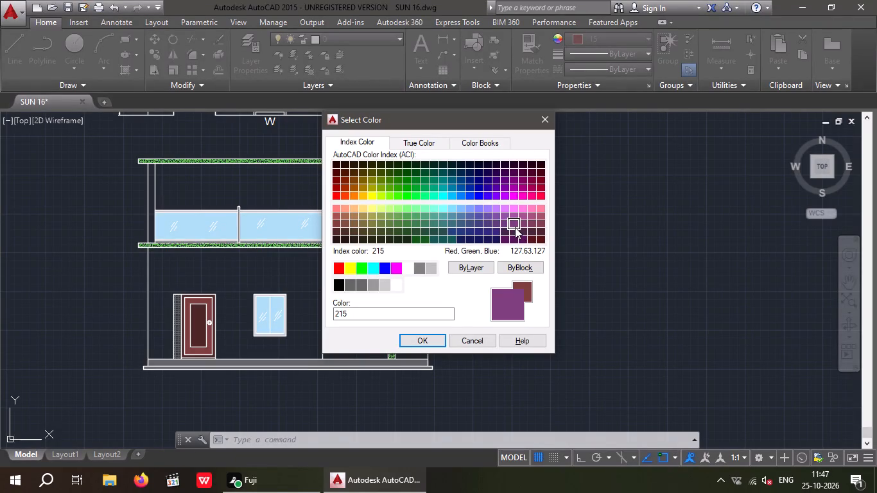
click(513, 231)
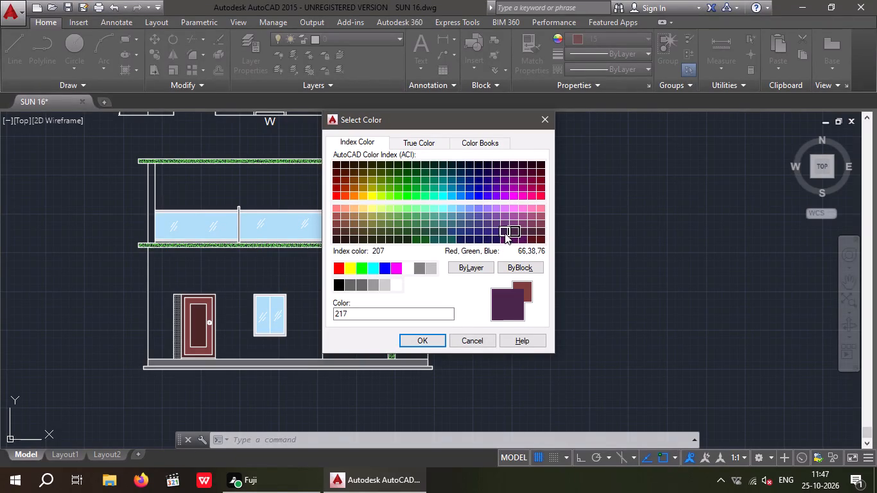
click(505, 233)
click(523, 230)
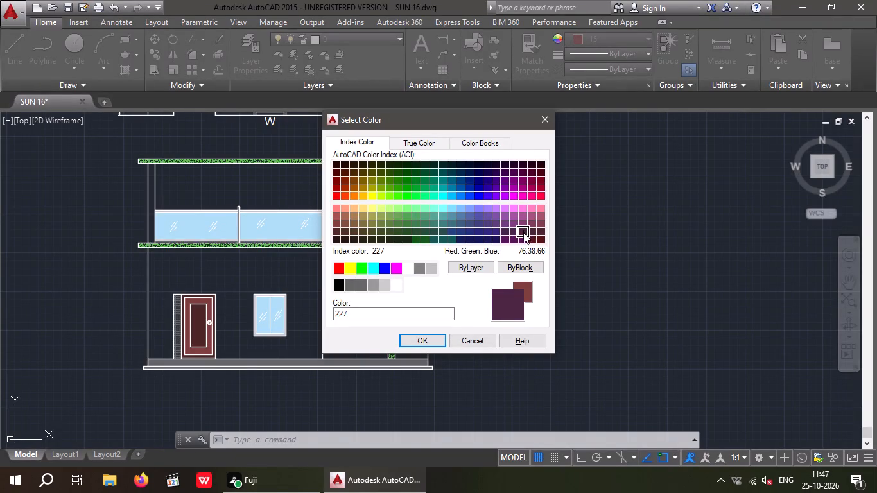
click(519, 238)
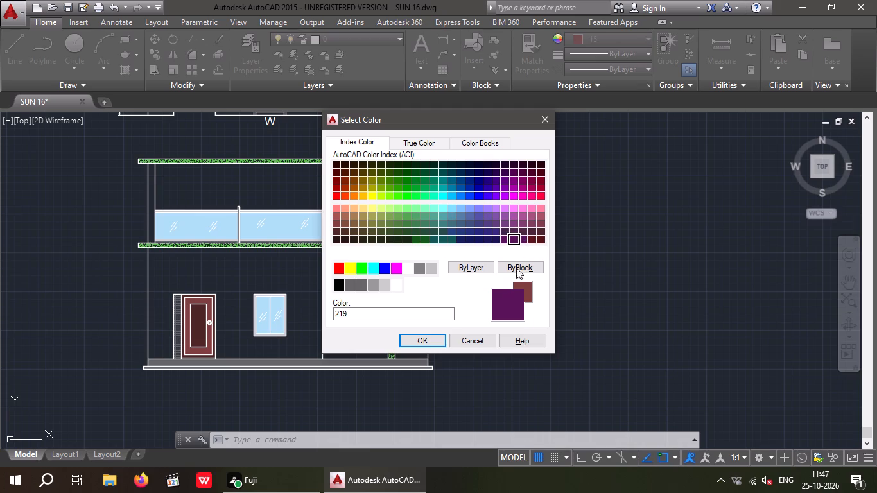
click(425, 342)
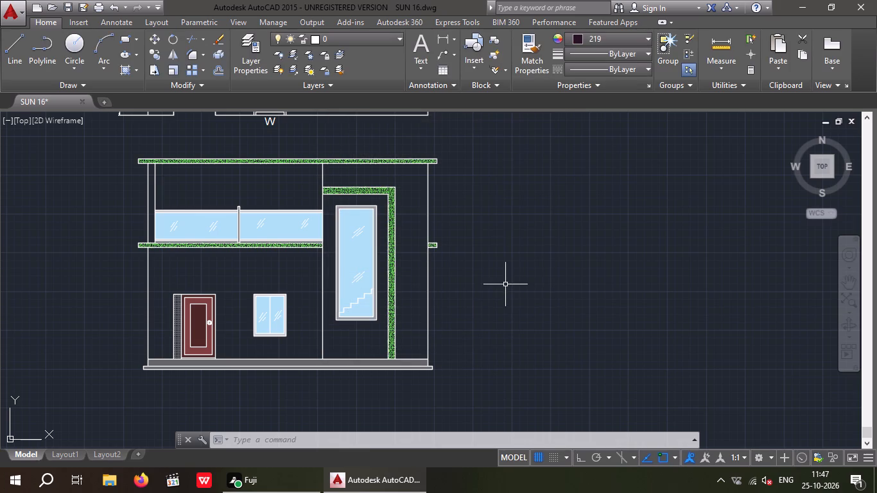
Hatch the L-shaped wall area outside the green frame with the GRAVEL pattern in colour 219.
click(128, 69)
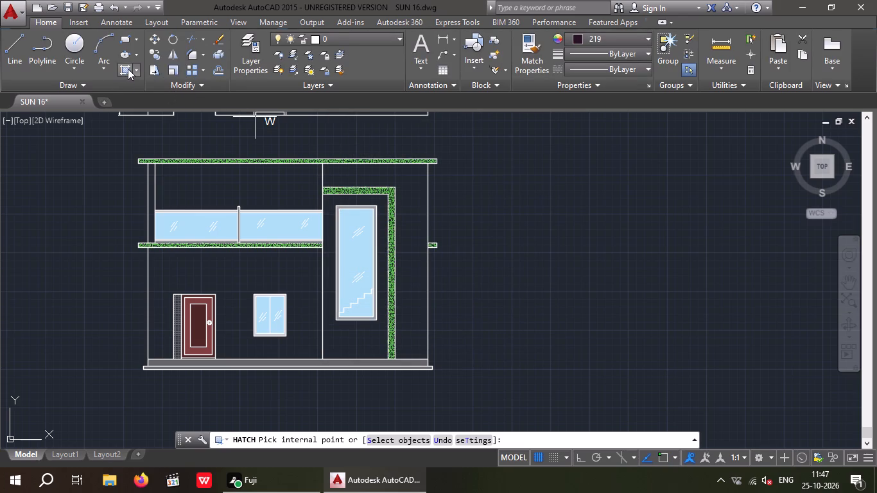
click(121, 54)
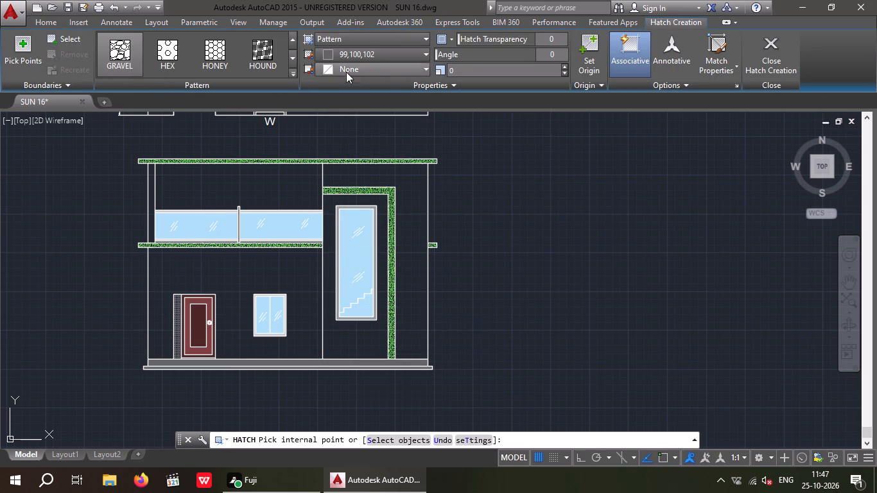
click(359, 51)
click(326, 225)
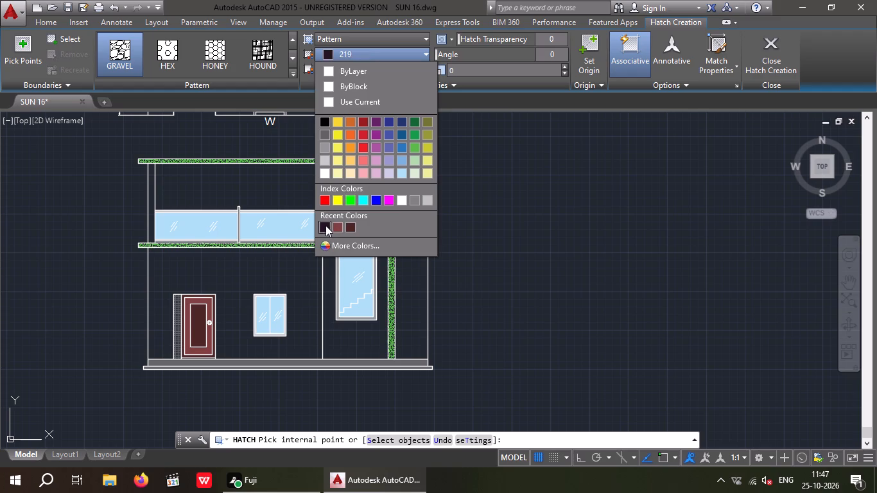
click(417, 257)
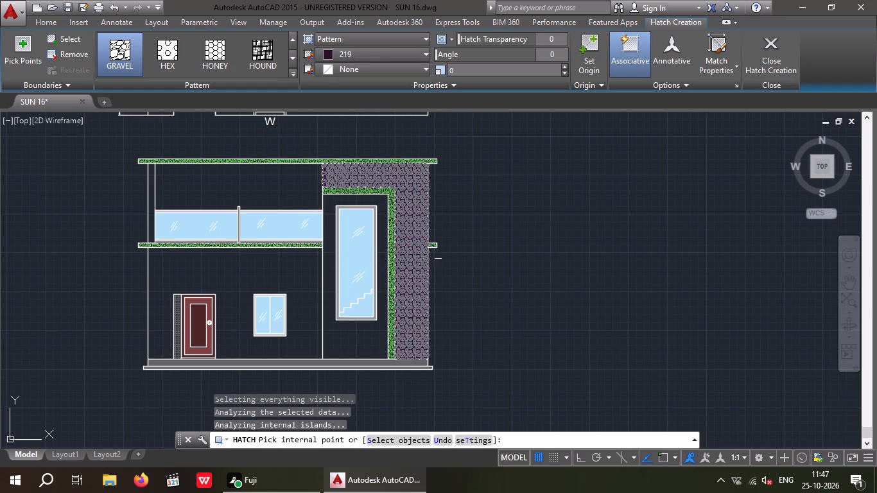
key(Escape)
key(Escape)
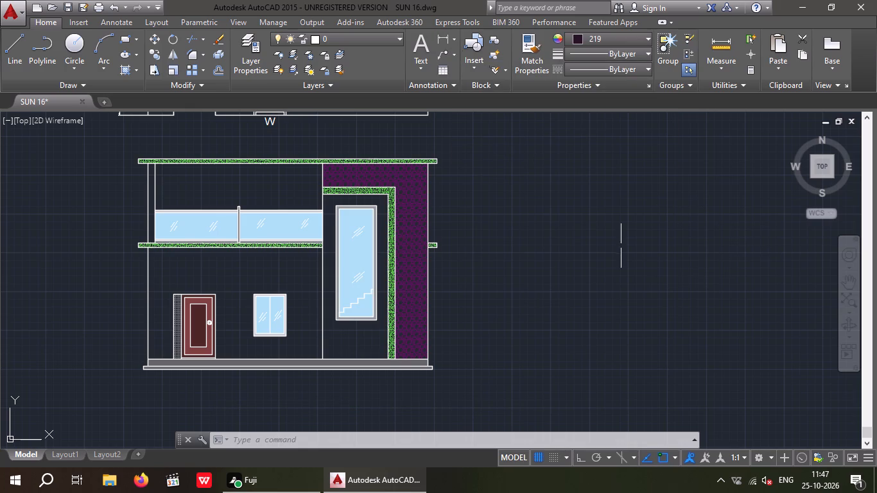
key(Escape)
key(Escape)
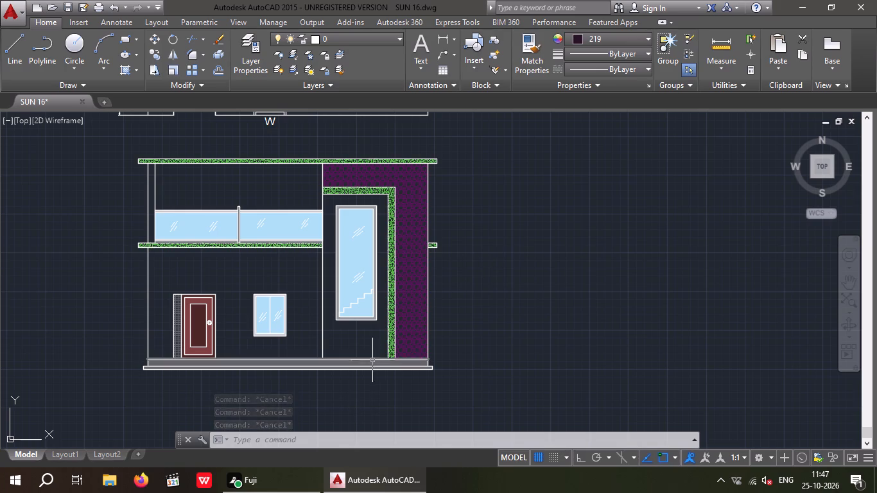
key(Escape)
key(Escape)
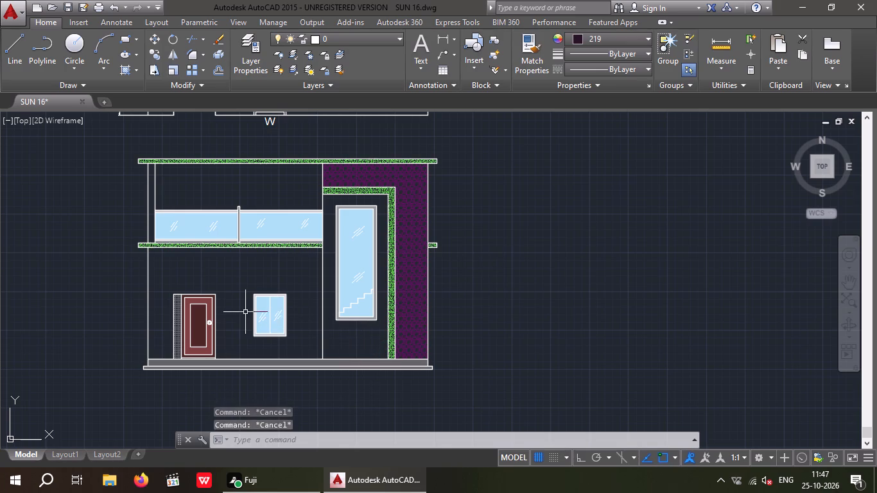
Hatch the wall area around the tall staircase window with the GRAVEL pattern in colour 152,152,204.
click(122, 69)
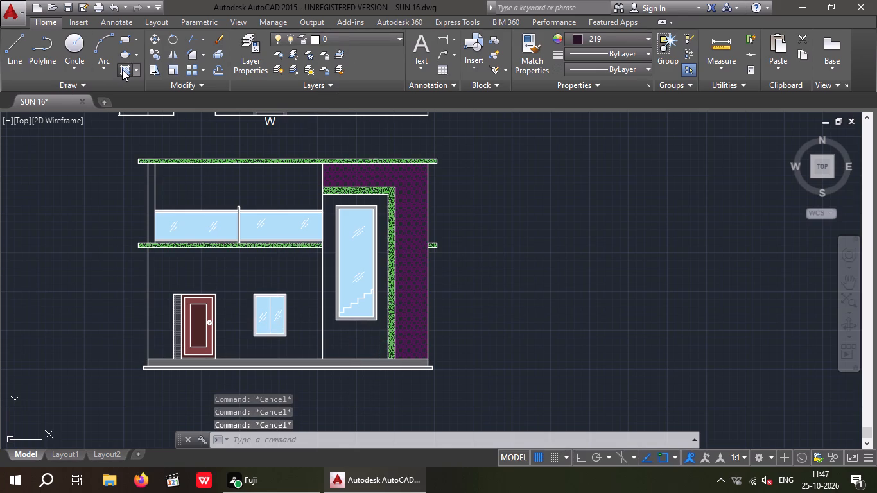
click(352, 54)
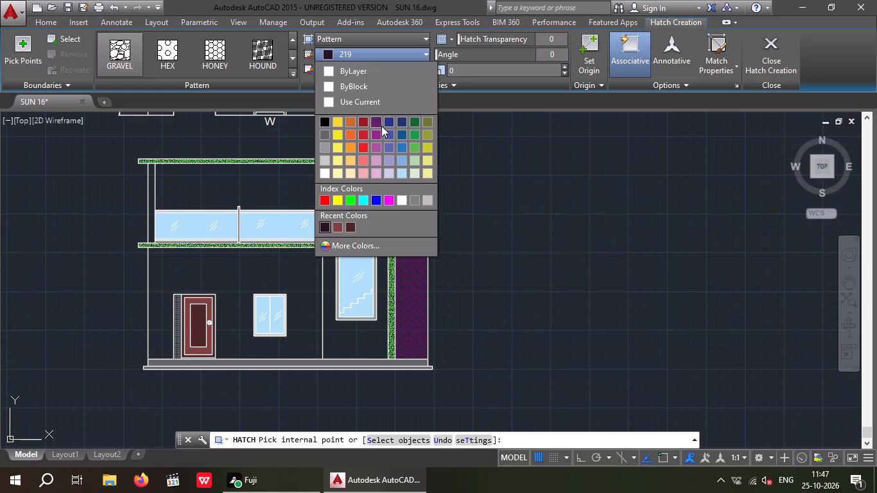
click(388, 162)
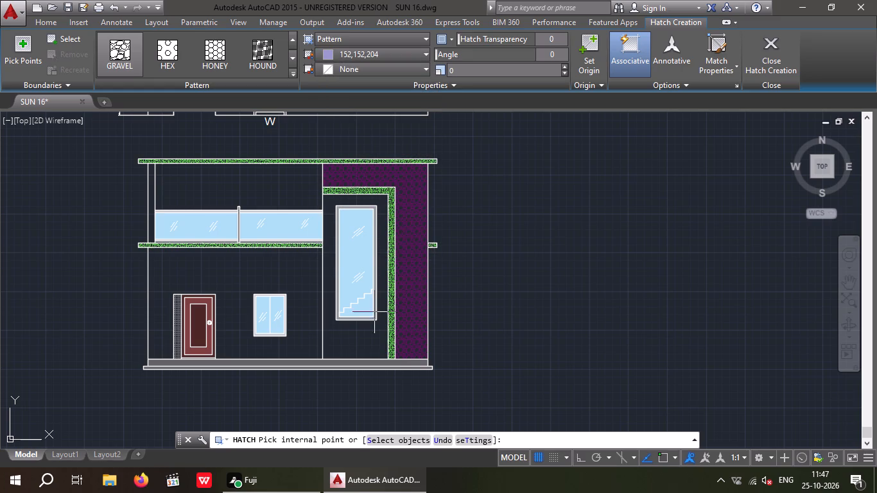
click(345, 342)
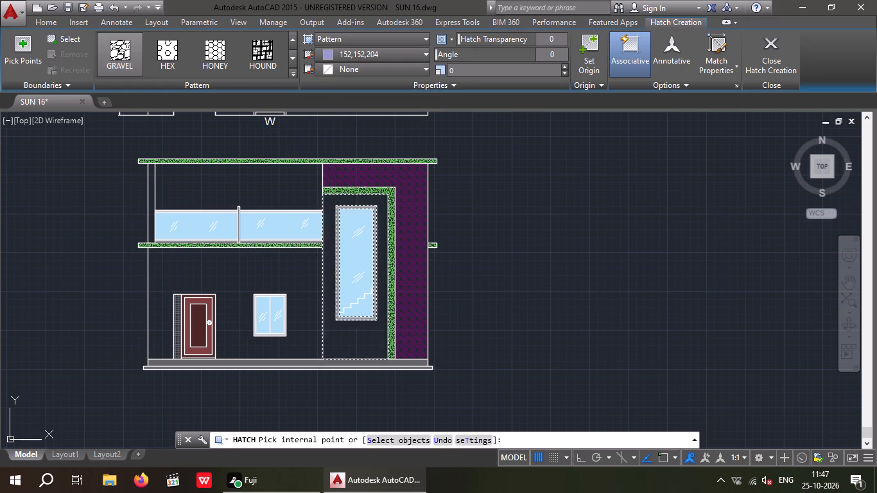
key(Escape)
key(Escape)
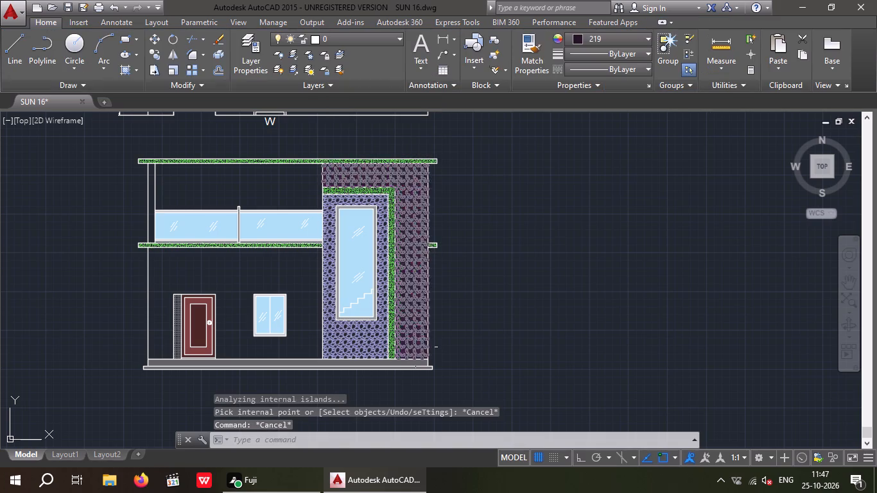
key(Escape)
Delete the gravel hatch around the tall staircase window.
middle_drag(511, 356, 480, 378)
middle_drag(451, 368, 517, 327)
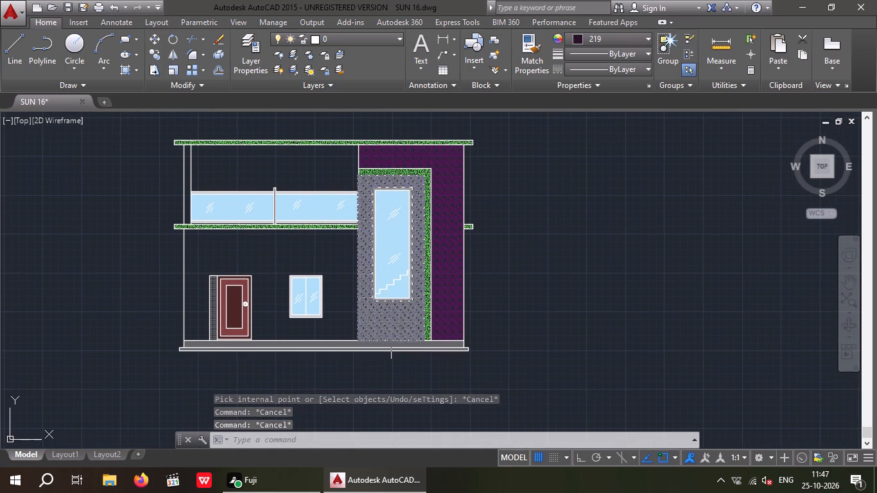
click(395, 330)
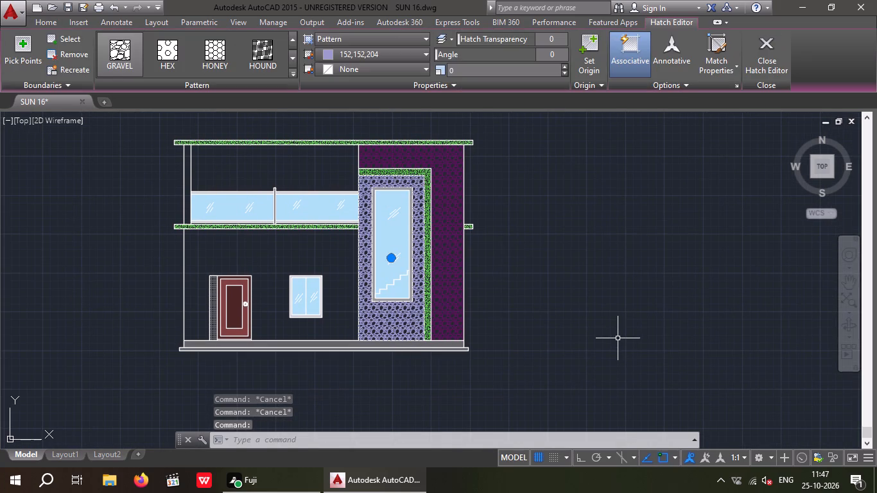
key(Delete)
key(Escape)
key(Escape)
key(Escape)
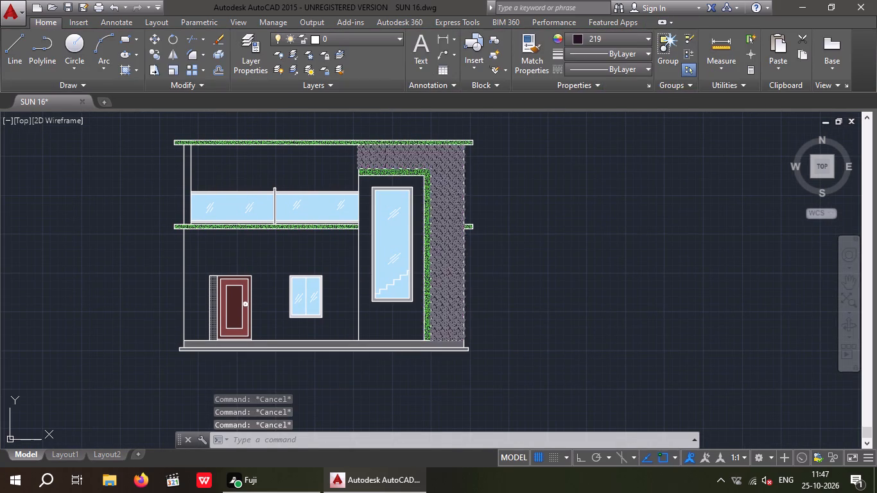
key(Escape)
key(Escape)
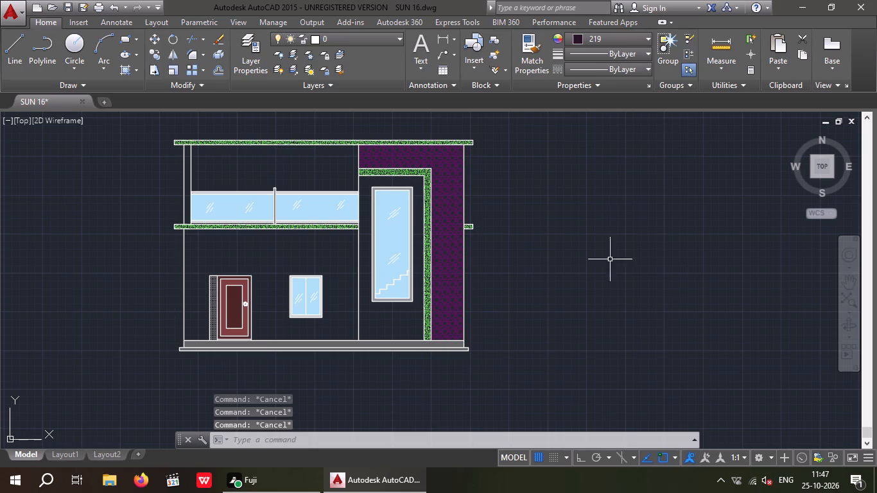
Hatch the wall area around the tall staircase window with the SOLID pattern in colour 152,152,204.
click(121, 68)
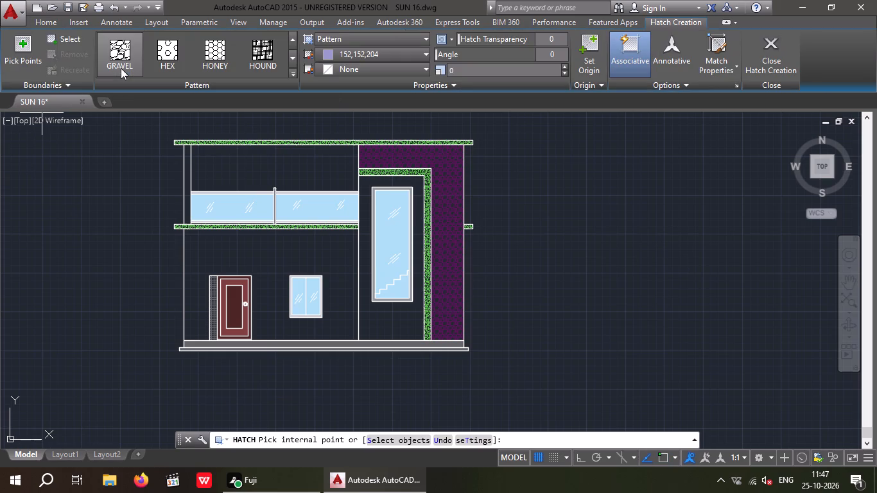
scroll(160, 39, up, 10)
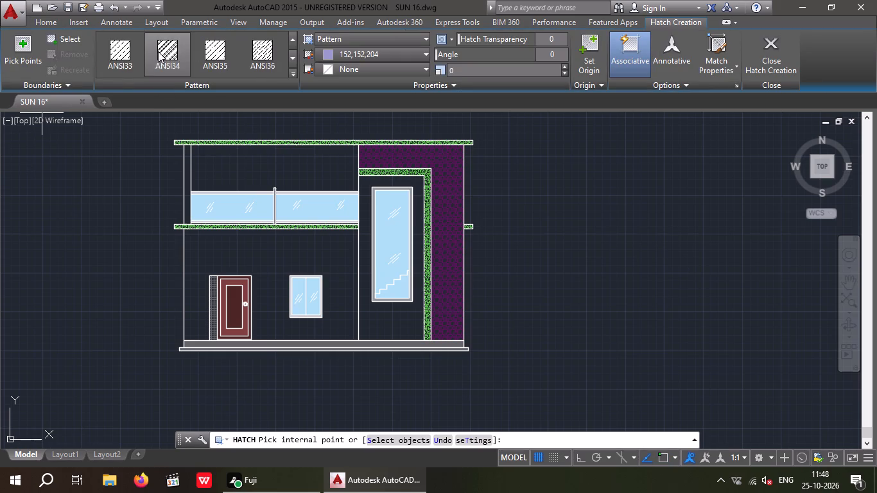
scroll(158, 51, up, 8)
click(117, 40)
click(119, 48)
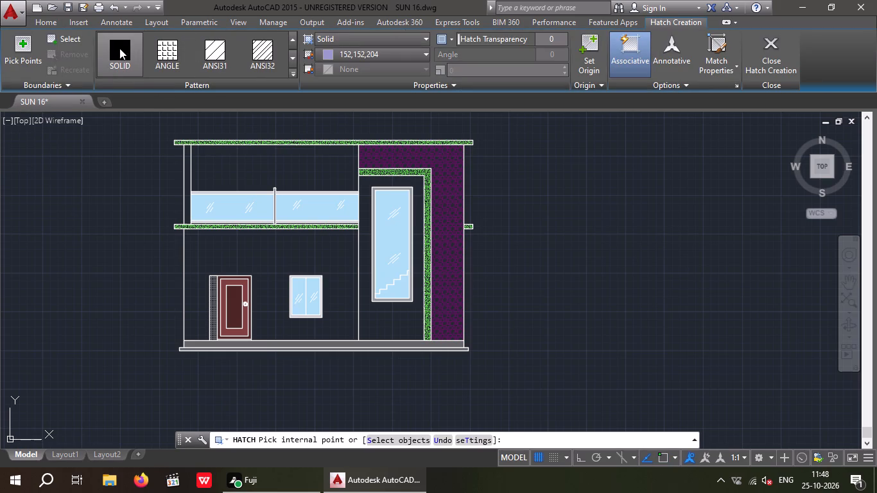
click(379, 324)
key(Escape)
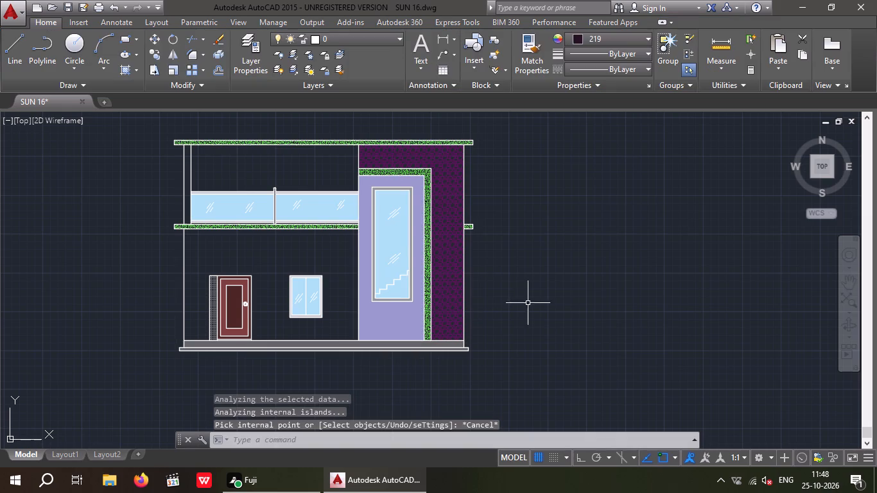
Examine the hatched front elevation together with the floor plan above it.
middle_drag(537, 297, 417, 324)
scroll(431, 309, down, 2)
middle_drag(433, 313, 408, 334)
middle_drag(428, 354, 438, 395)
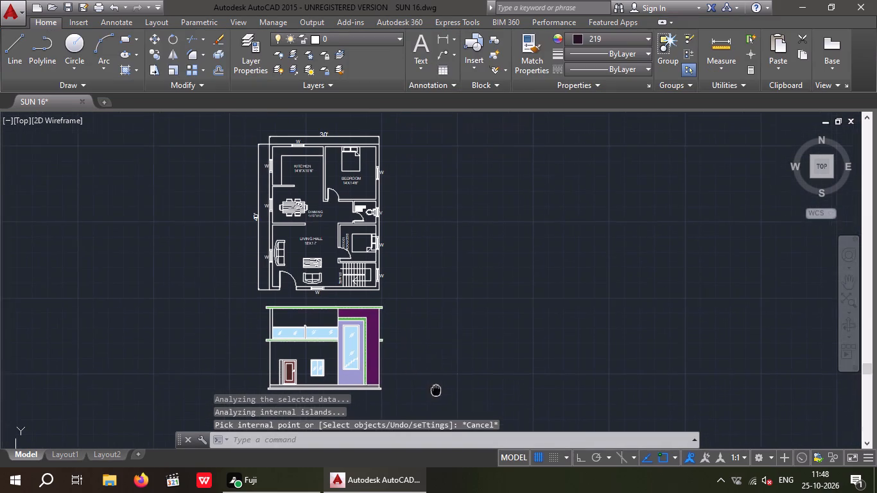
middle_drag(438, 395, 453, 397)
middle_drag(467, 347, 470, 316)
scroll(431, 358, up, 2)
middle_drag(455, 341, 505, 322)
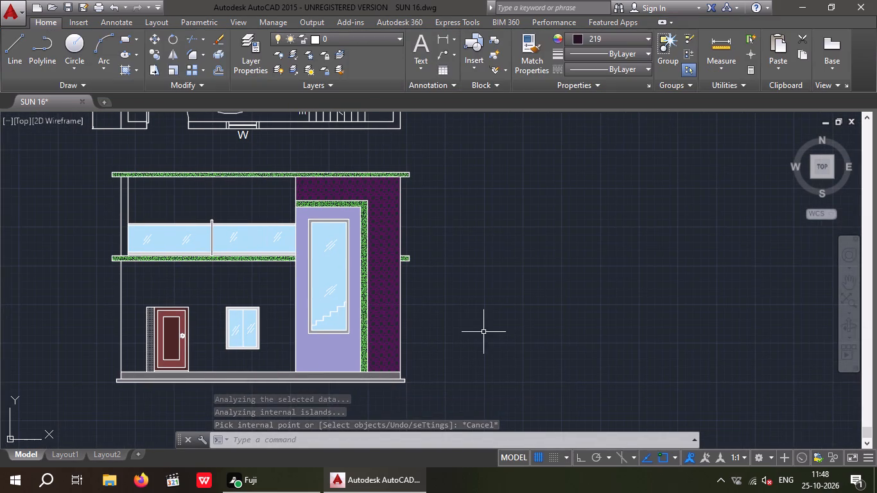
middle_drag(491, 322, 562, 307)
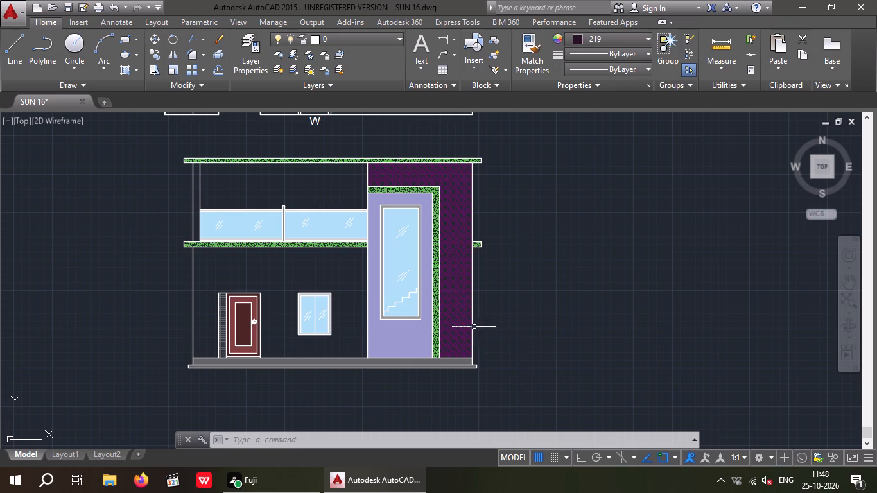
key(Escape)
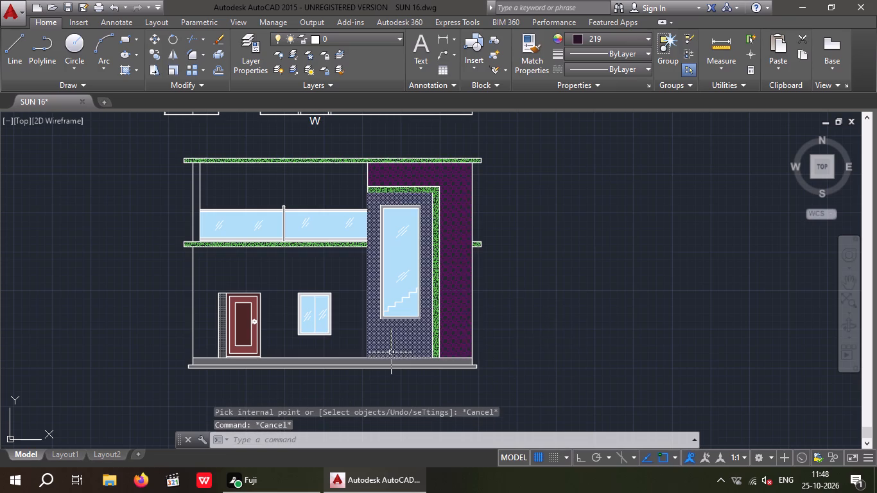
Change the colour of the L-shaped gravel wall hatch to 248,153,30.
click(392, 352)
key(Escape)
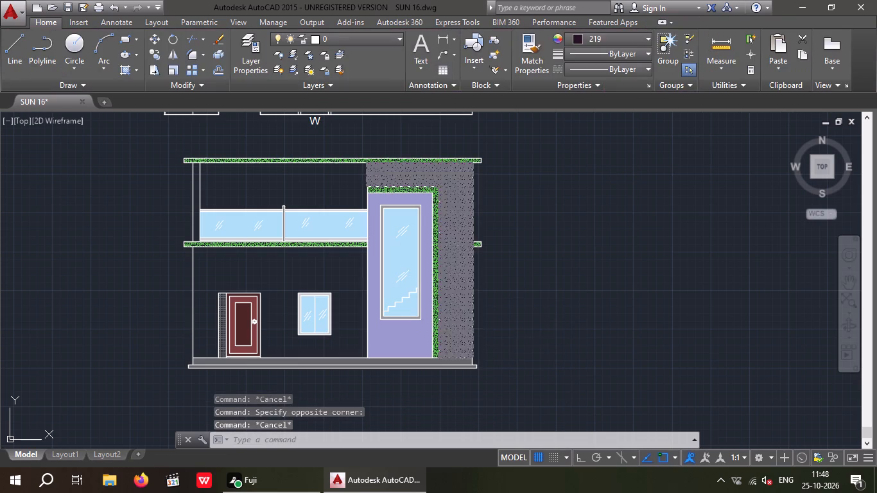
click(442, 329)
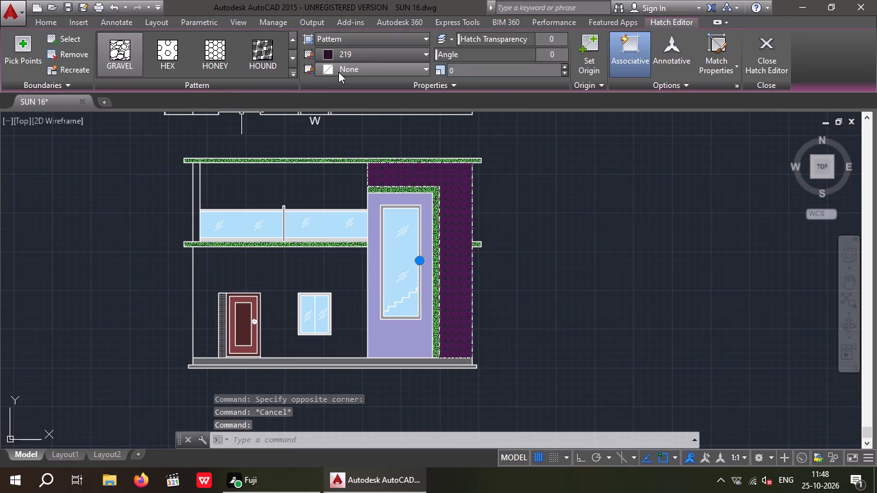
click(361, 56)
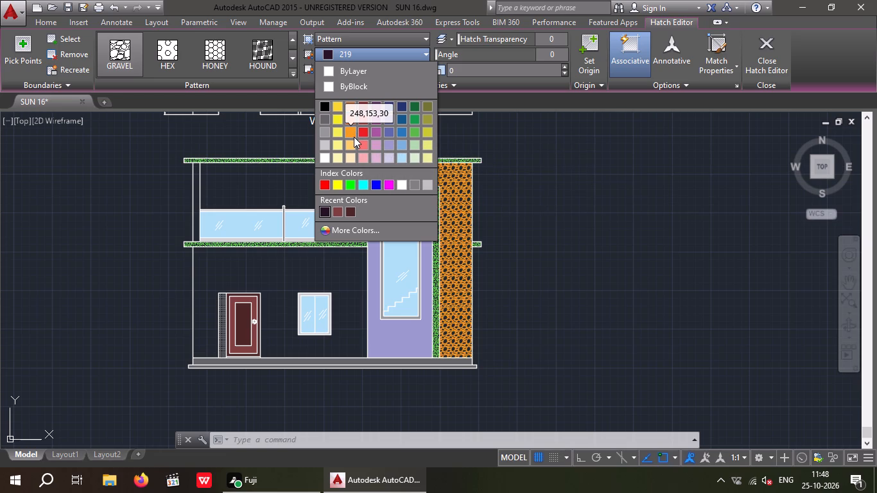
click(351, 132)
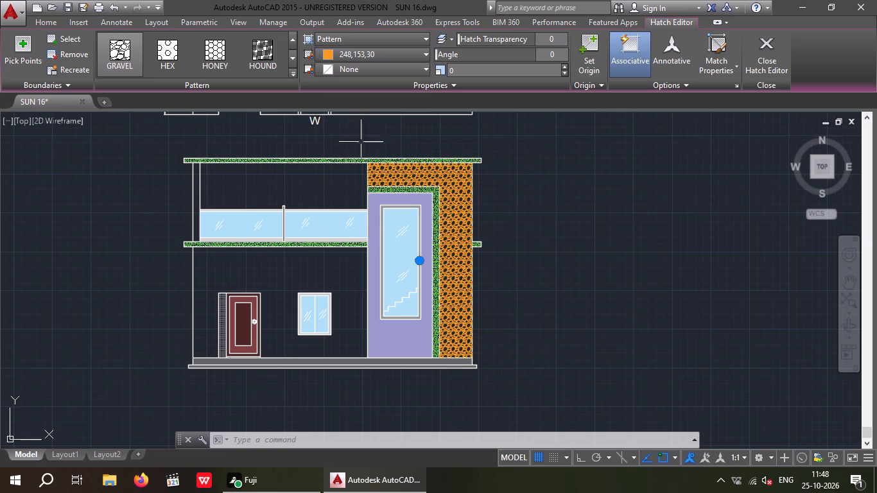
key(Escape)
Set the colour of the L-shaped gravel wall hatch outside the green frame to 205,105,40.
scroll(580, 239, down, 1)
middle_drag(564, 245, 524, 270)
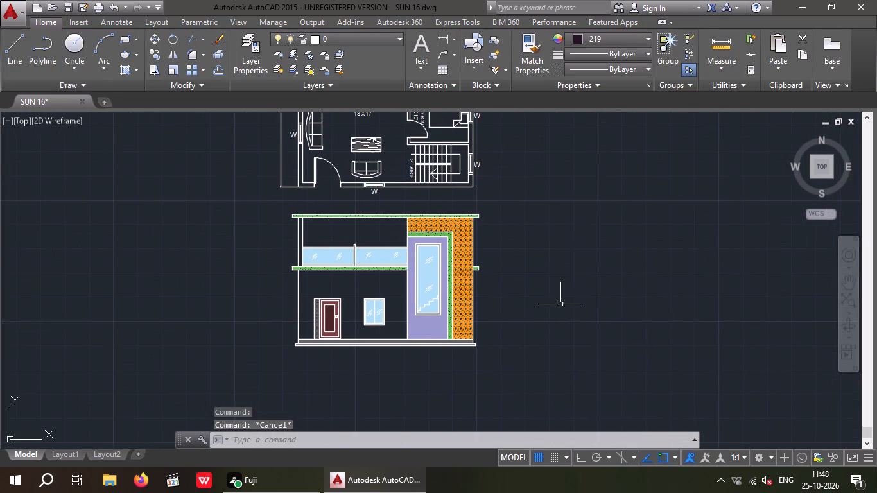
middle_drag(551, 303, 544, 292)
middle_drag(546, 309, 539, 345)
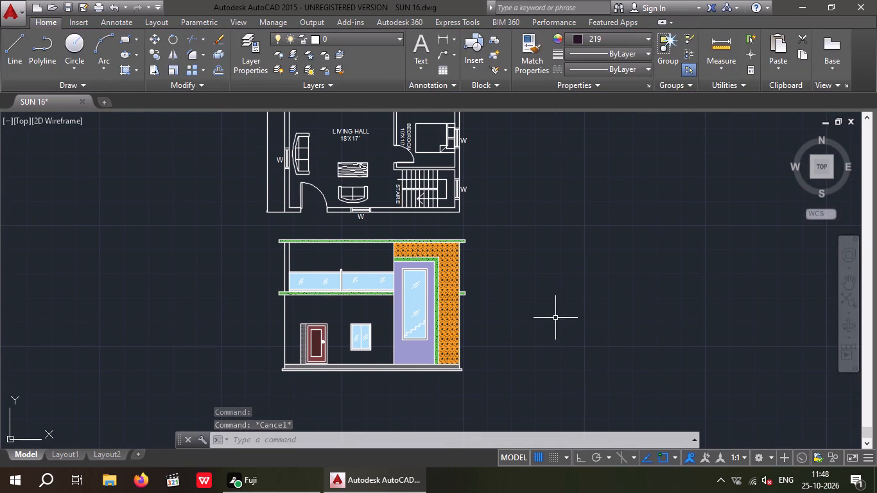
click(451, 310)
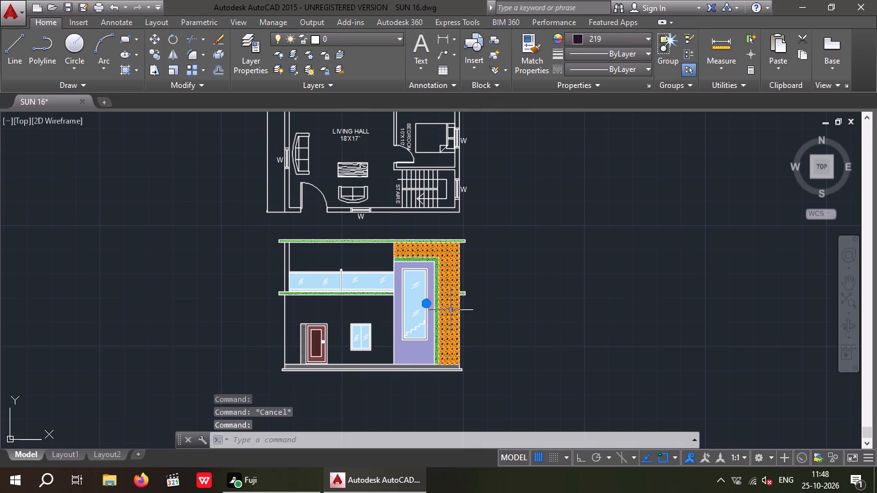
click(345, 53)
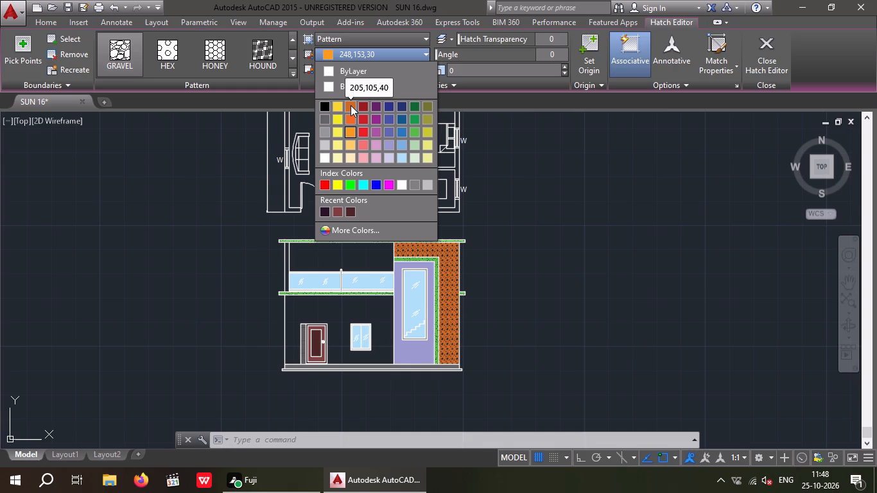
click(351, 105)
middle_drag(574, 240, 571, 232)
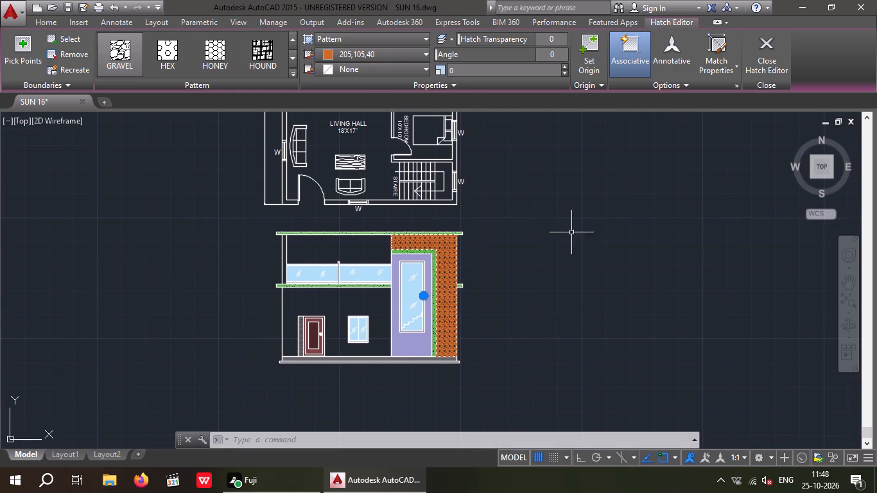
key(Escape)
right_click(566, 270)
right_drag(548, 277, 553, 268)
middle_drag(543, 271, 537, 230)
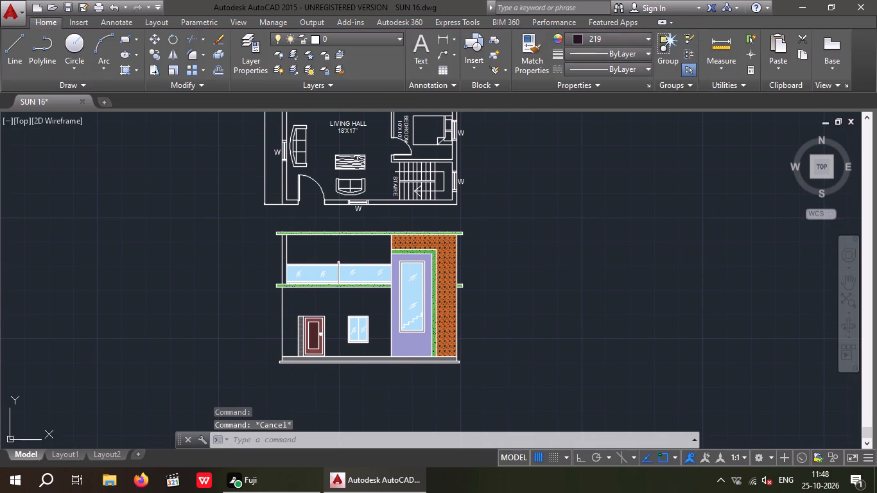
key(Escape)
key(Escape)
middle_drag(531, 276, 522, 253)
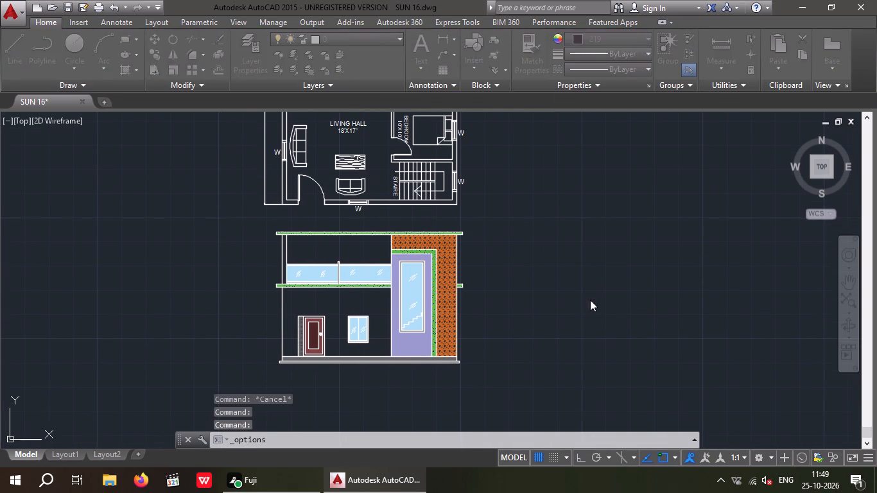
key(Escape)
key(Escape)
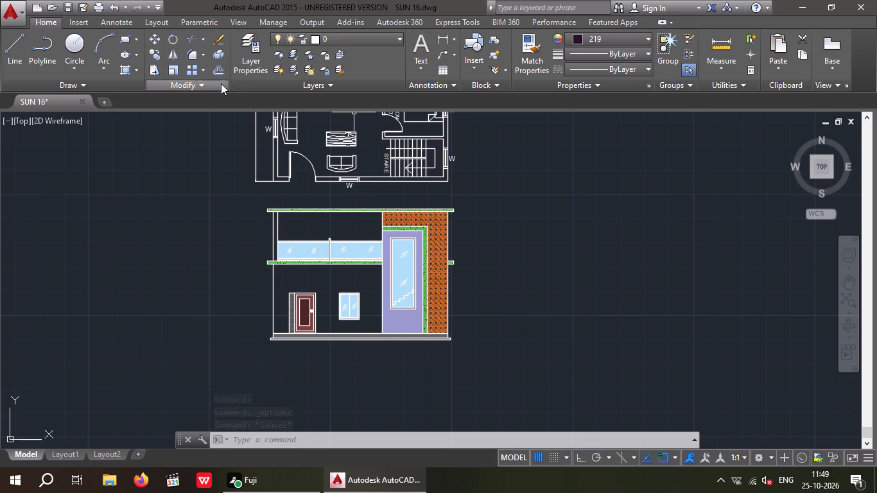
Hatch the ground-floor wall around the door and small window with the SOLID pattern in colour 94,103,175.
click(125, 67)
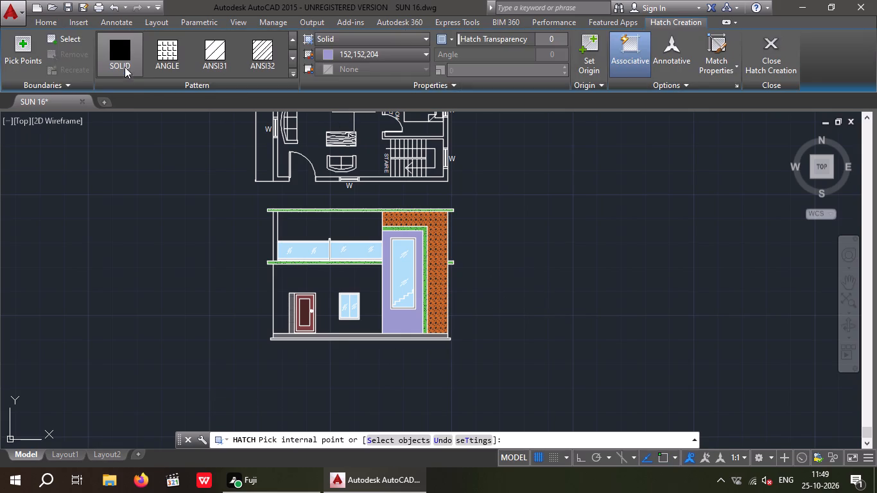
click(363, 55)
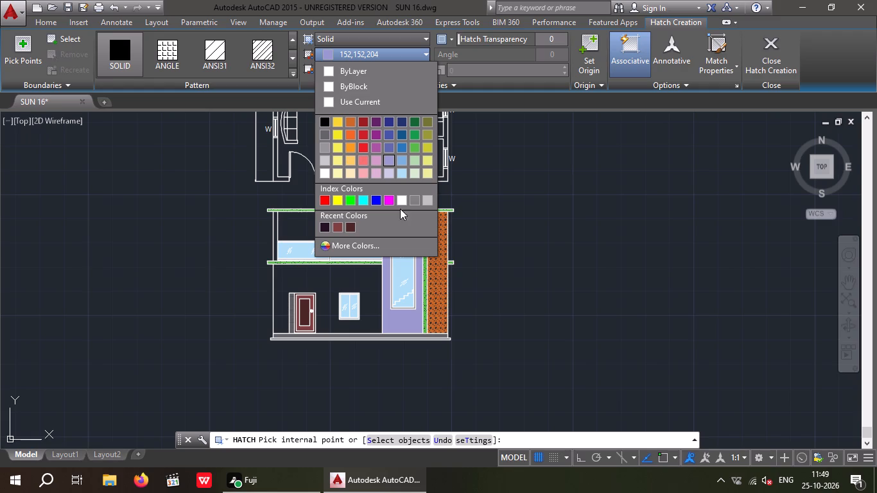
click(386, 146)
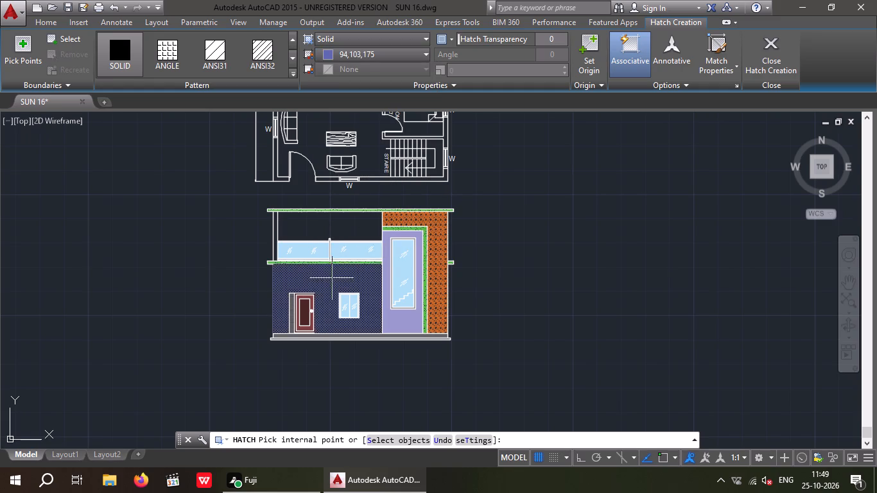
click(332, 276)
key(Escape)
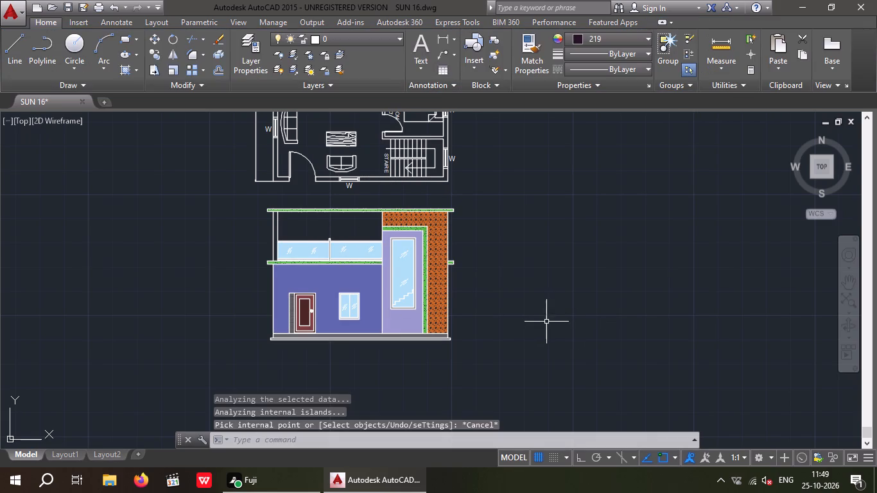
Hatch the narrow upper-floor column beside the glass railing with the SOLID pattern in colour 94,103,175.
middle_drag(548, 324, 525, 366)
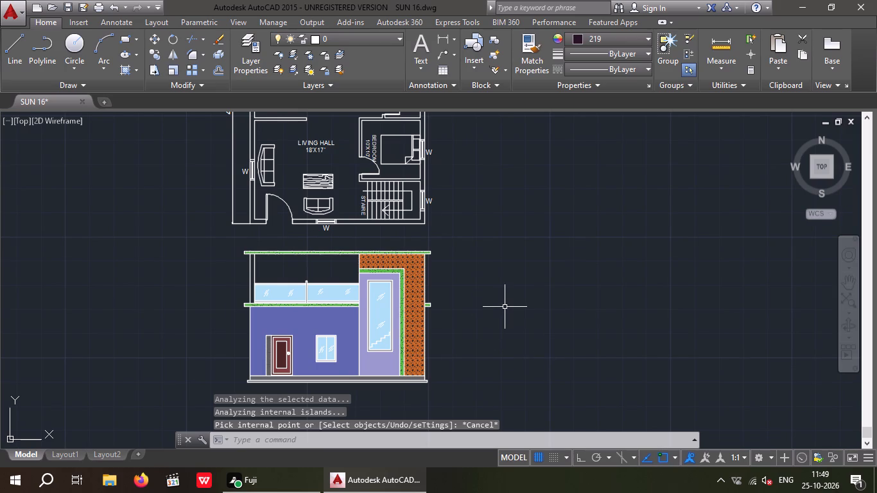
click(121, 73)
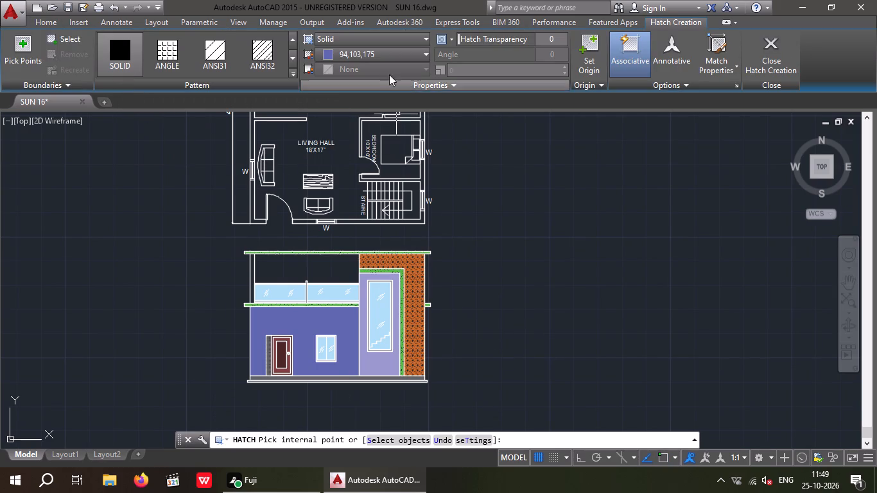
scroll(236, 284, up, 2)
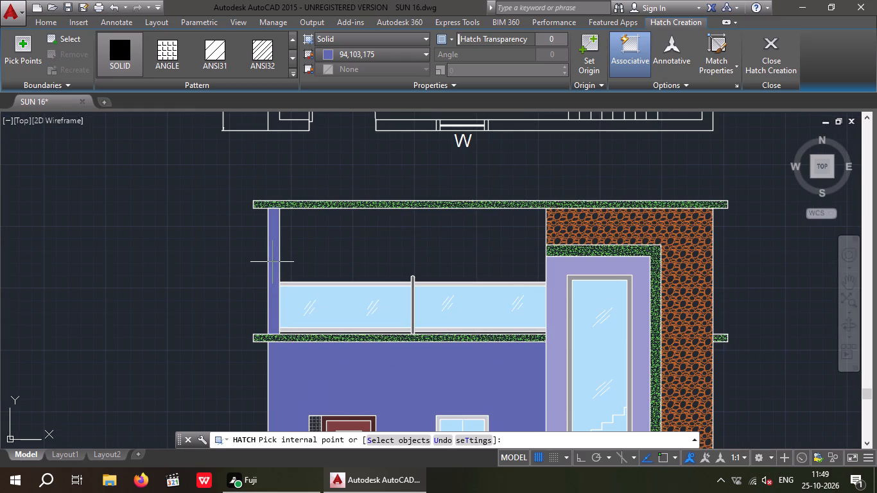
click(272, 262)
key(Escape)
Save the drawing under its existing name.
scroll(164, 229, down, 2)
middle_drag(159, 257, 201, 246)
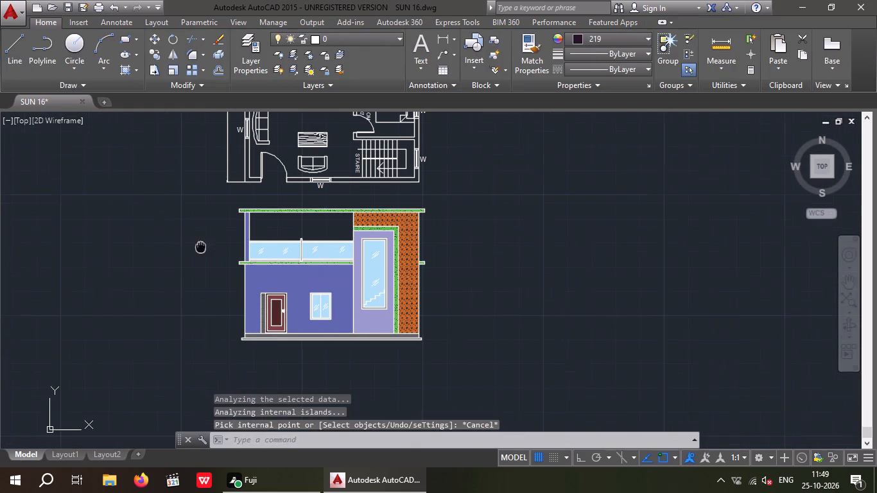
middle_drag(201, 246, 202, 246)
key(ctrl+s)
key(ctrl+s)
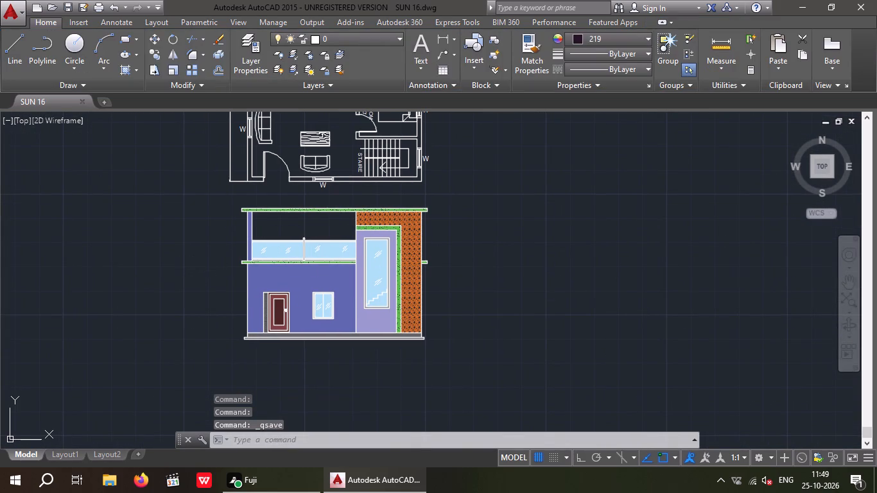
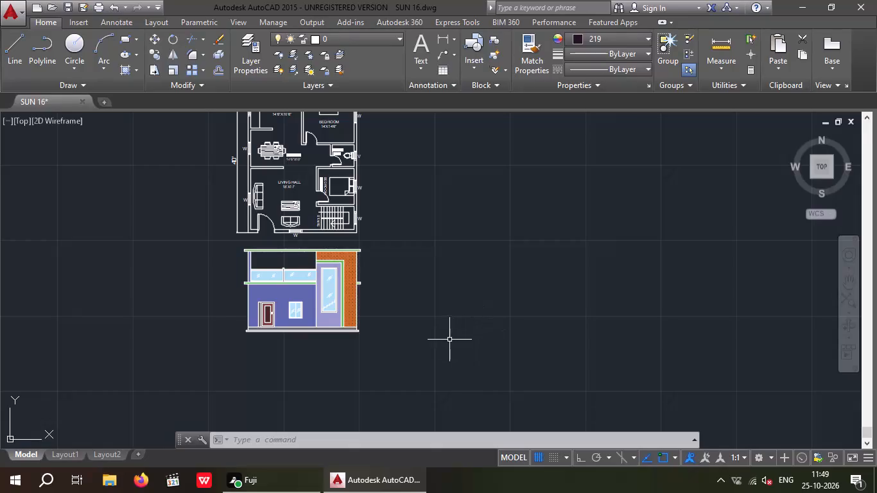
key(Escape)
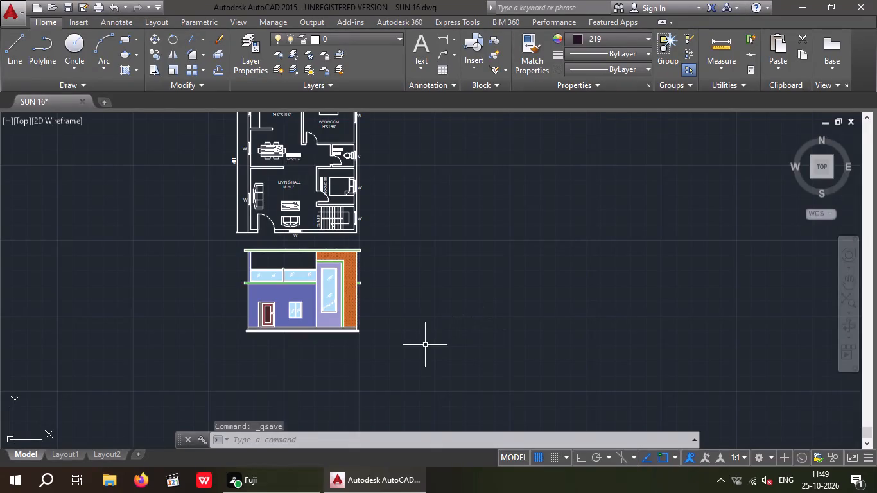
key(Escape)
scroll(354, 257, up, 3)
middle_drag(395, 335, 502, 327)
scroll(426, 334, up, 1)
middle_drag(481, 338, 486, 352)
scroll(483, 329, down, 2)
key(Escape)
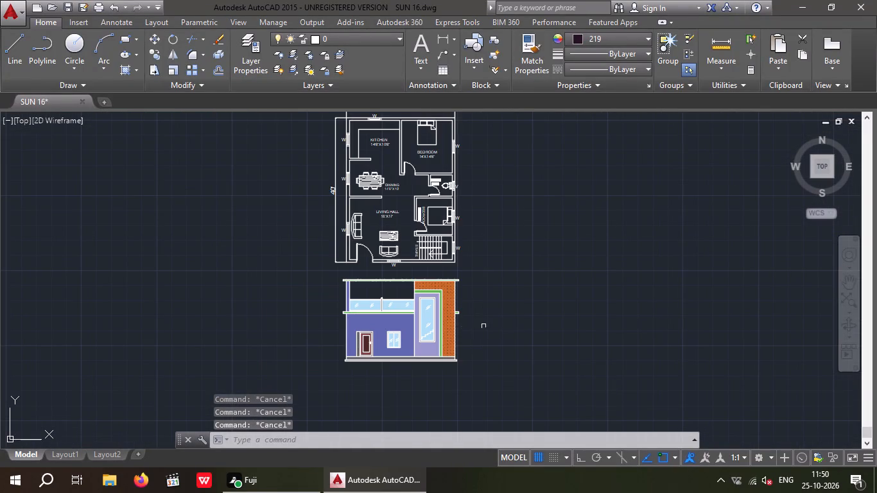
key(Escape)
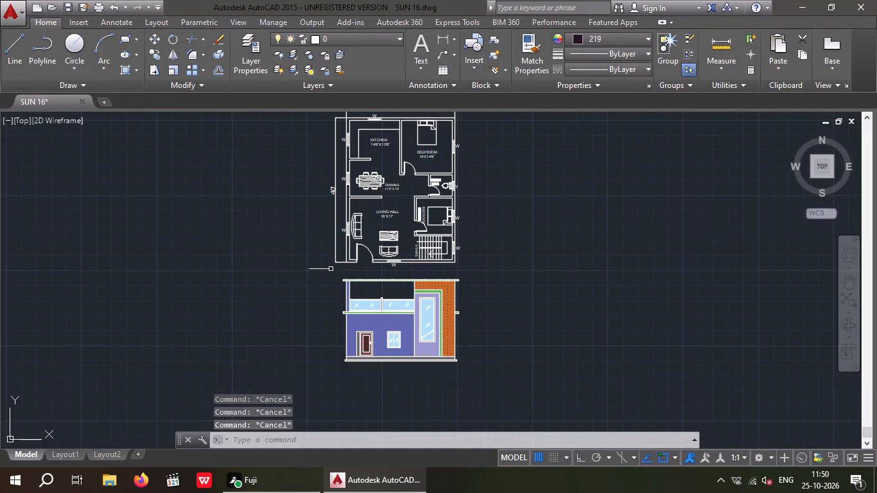
Copy the whole coloured front elevation horizontally with Ortho on, aligning its outer wall below the matching floor plan beside the red column grid.
click(333, 270)
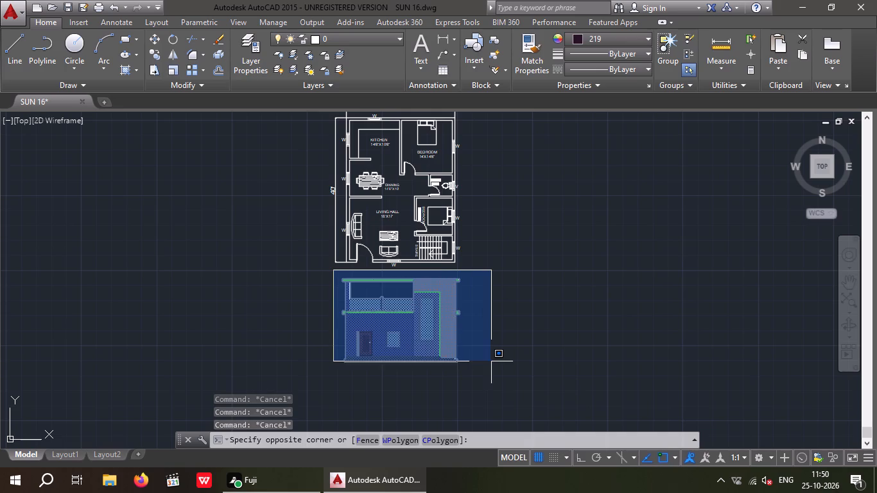
click(473, 389)
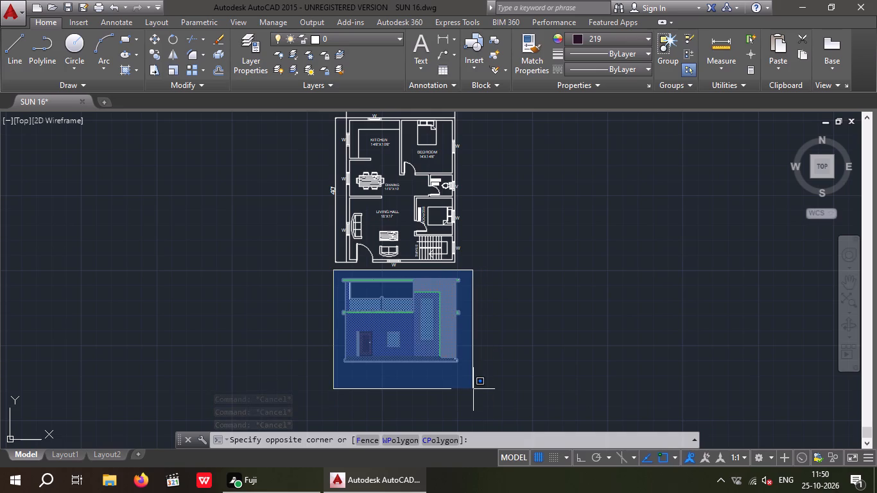
scroll(378, 275, up, 2)
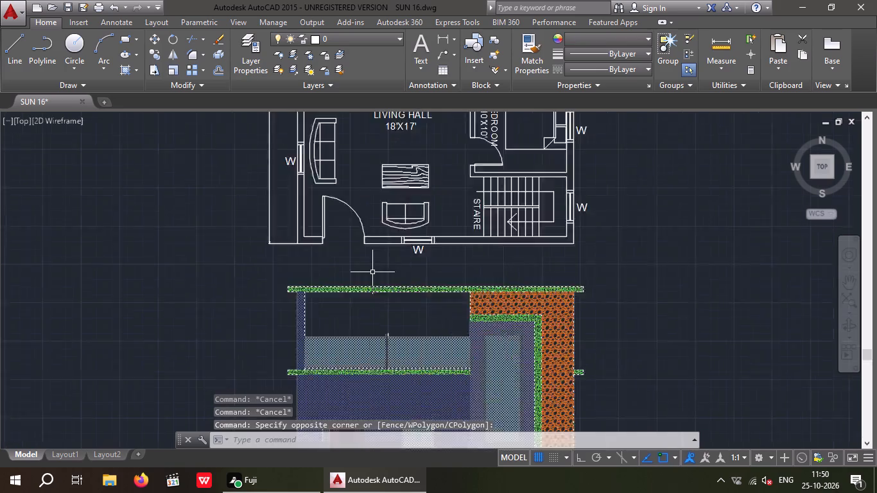
scroll(373, 272, up, 2)
scroll(370, 260, down, 4)
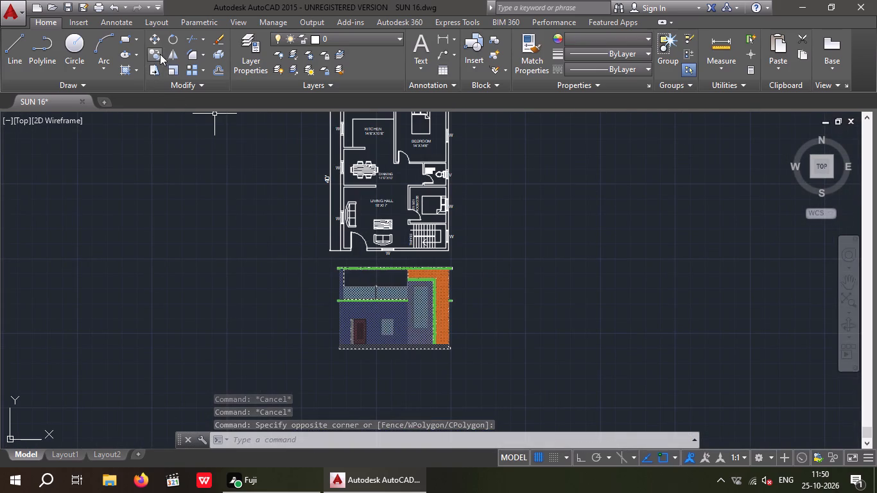
click(156, 53)
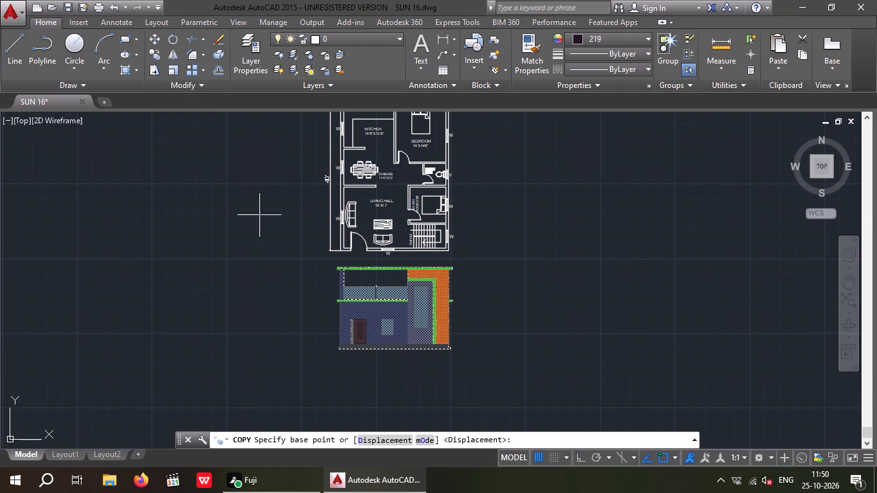
scroll(328, 269, up, 3)
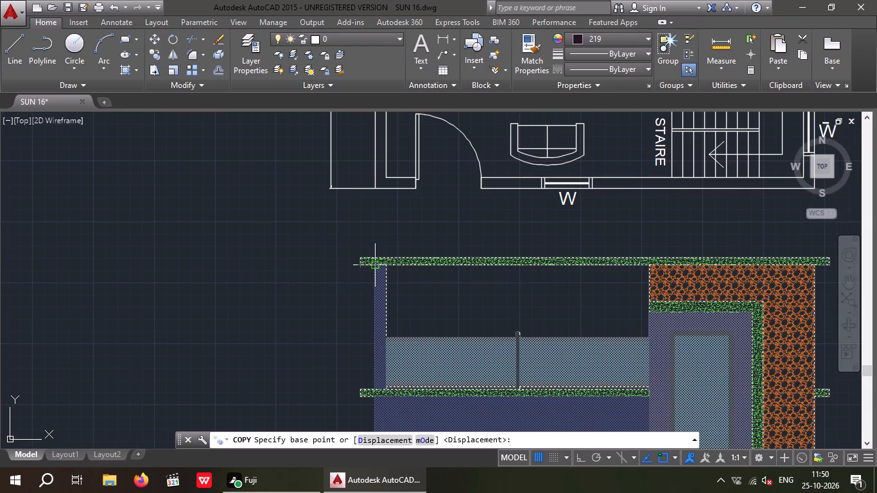
scroll(375, 265, up, 2)
click(370, 264)
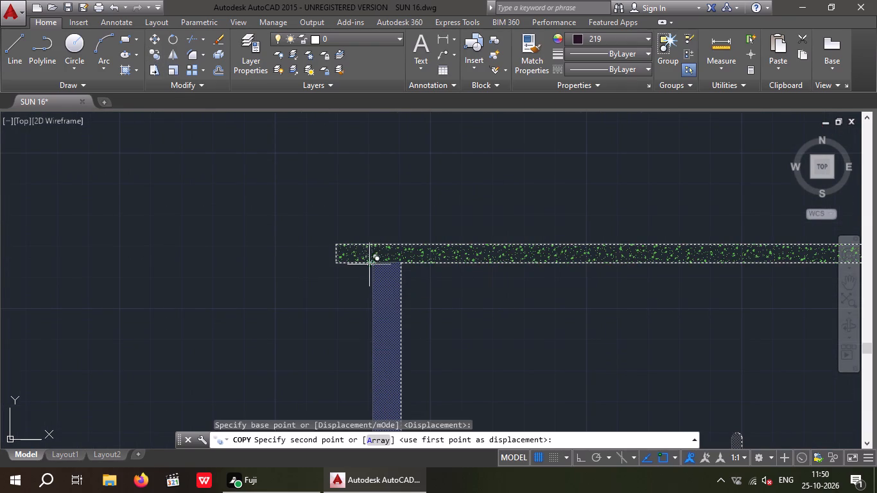
scroll(361, 259, down, 3)
middle_drag(309, 303, 420, 282)
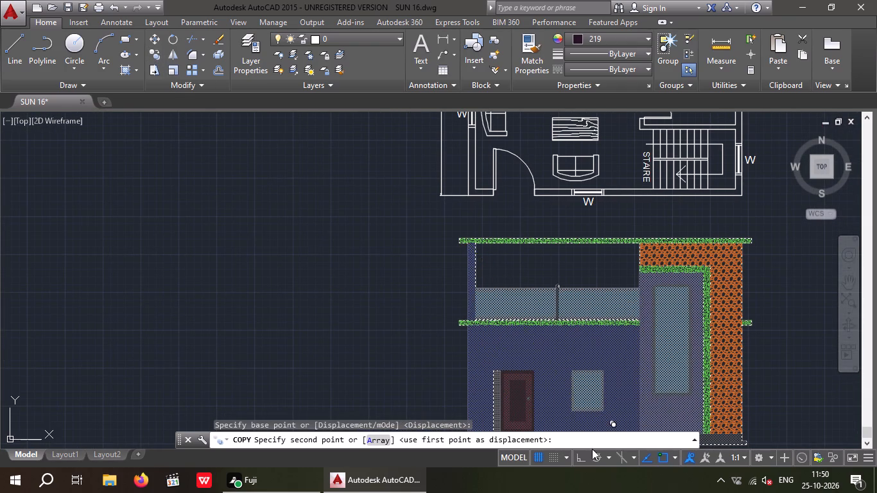
click(579, 454)
middle_drag(392, 297, 513, 279)
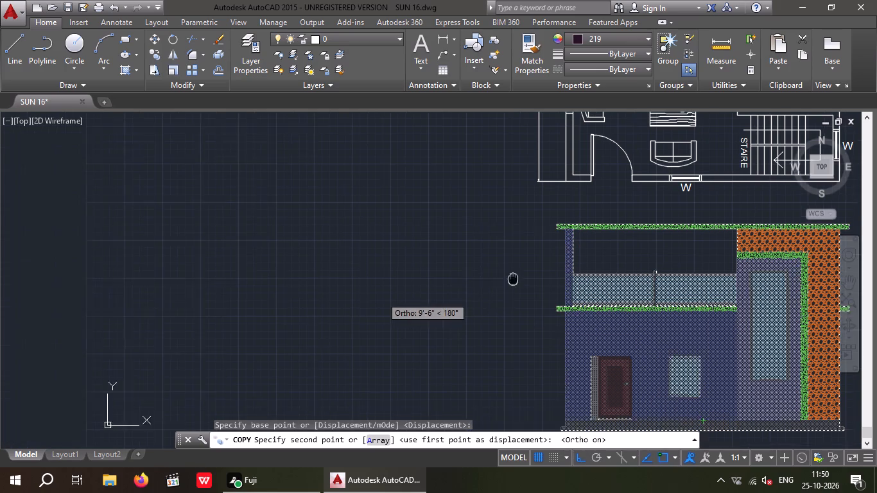
middle_drag(513, 279, 552, 270)
scroll(527, 264, down, 2)
middle_drag(445, 273, 627, 261)
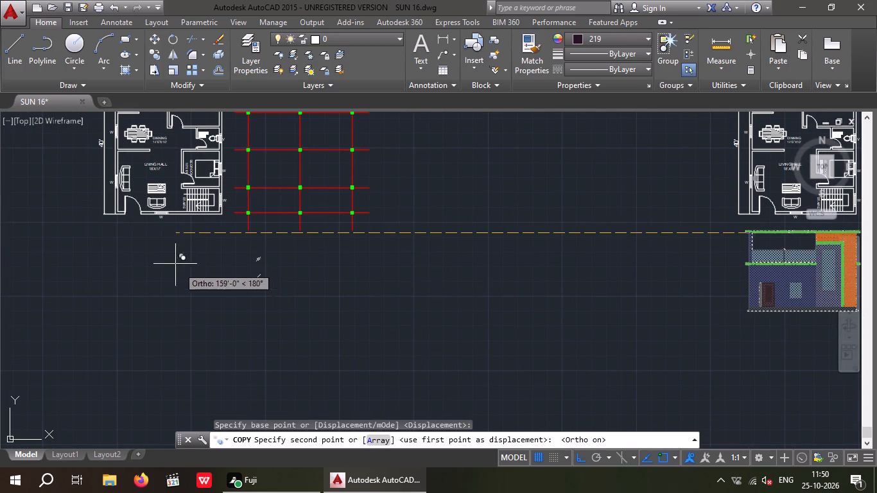
scroll(103, 251, up, 1)
middle_drag(123, 270, 141, 319)
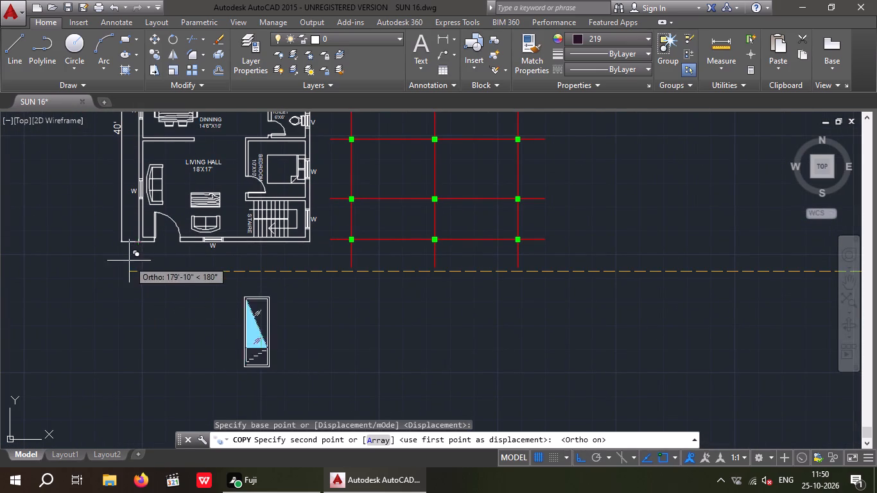
click(137, 299)
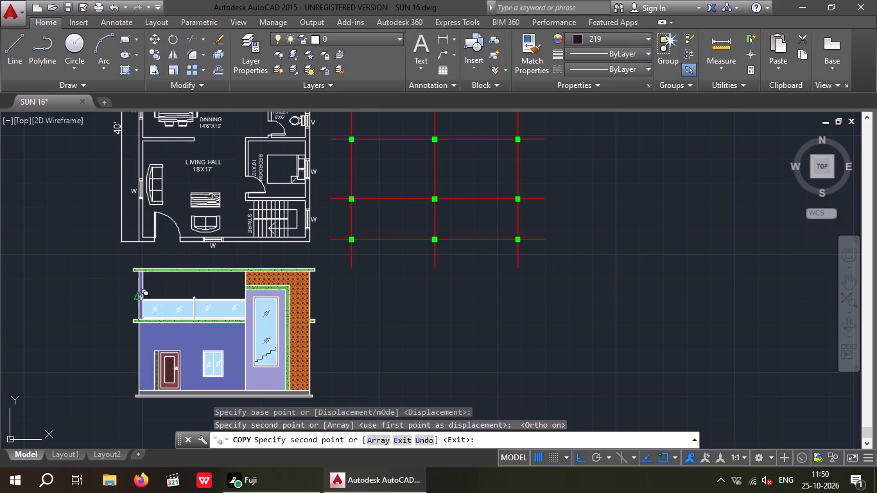
key(Escape)
key(Escape)
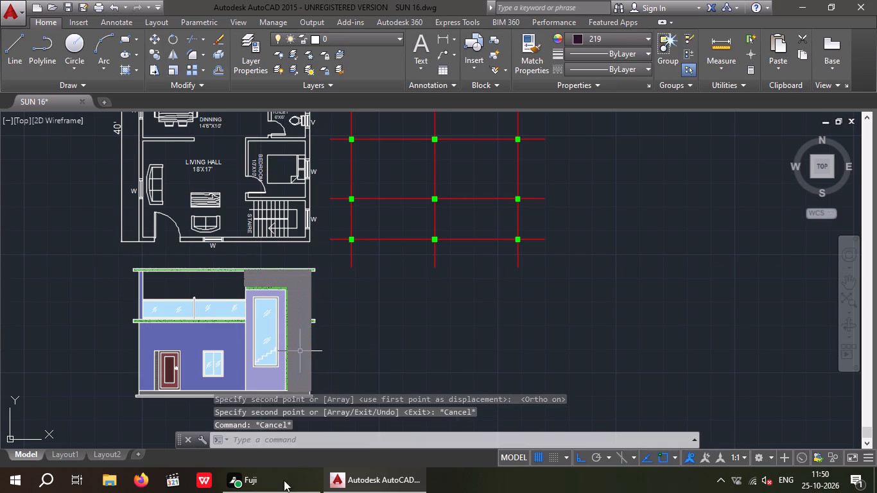
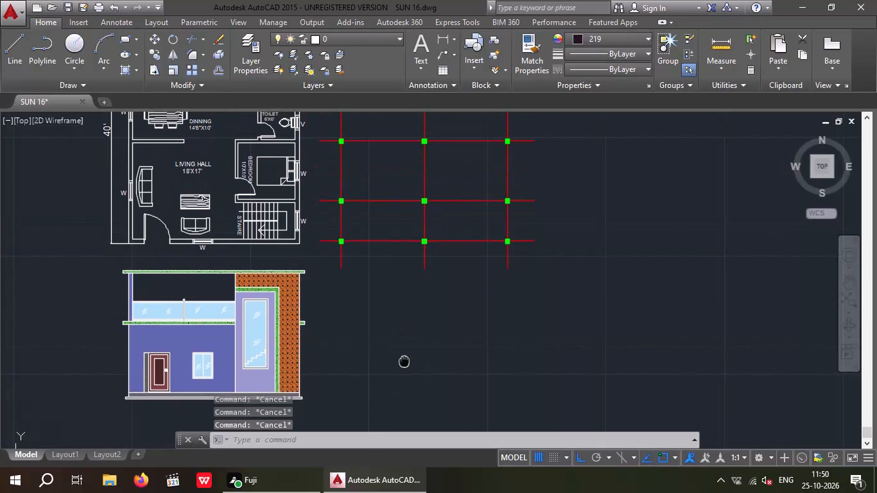
Move the whole coloured elevation copy straight down from its lower outer wall corner, leaving room for a title below the floor plan.
scroll(121, 259, up, 1)
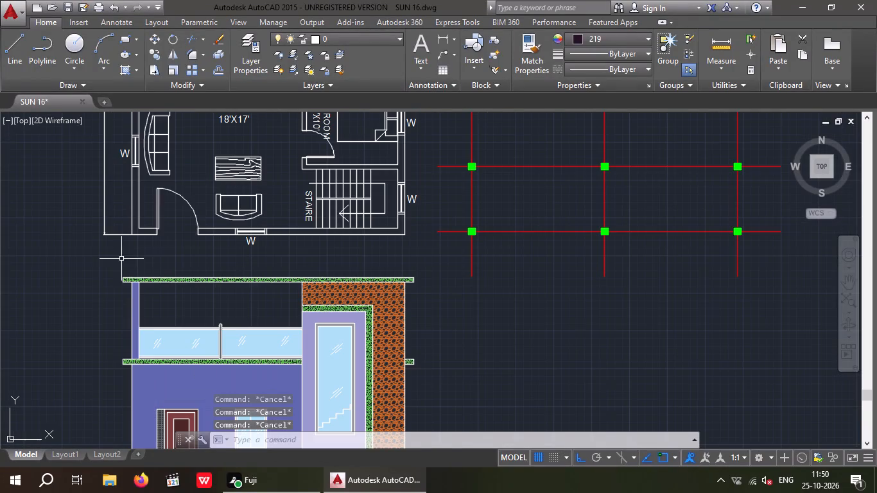
drag(103, 267, 119, 269)
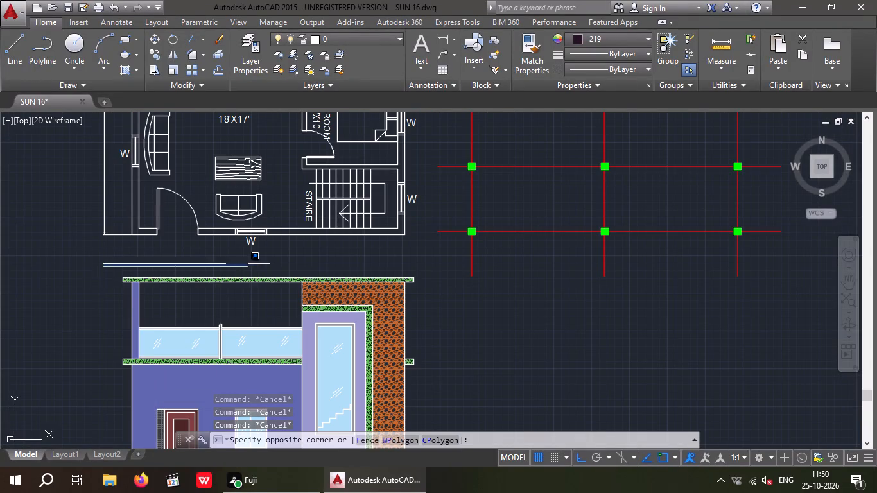
middle_drag(461, 356, 406, 289)
middle_drag(388, 401, 391, 386)
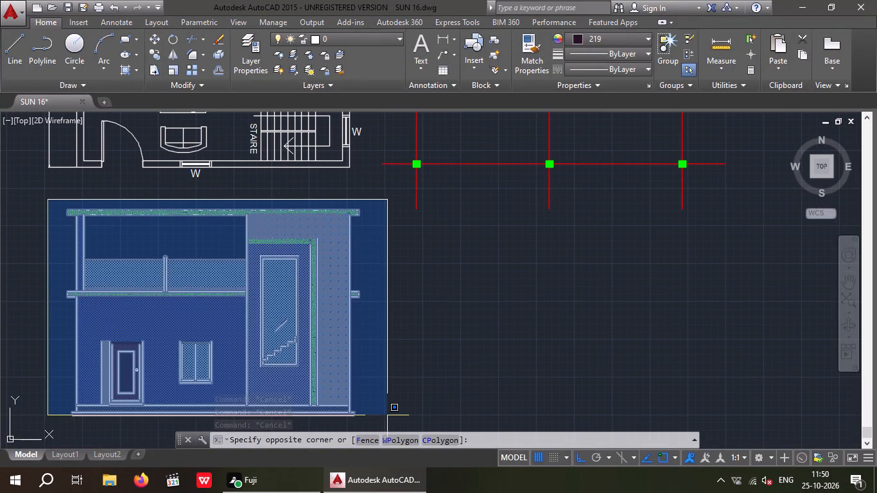
middle_drag(391, 386, 397, 362)
scroll(397, 363, up, 1)
middle_drag(386, 365, 401, 311)
scroll(401, 312, down, 2)
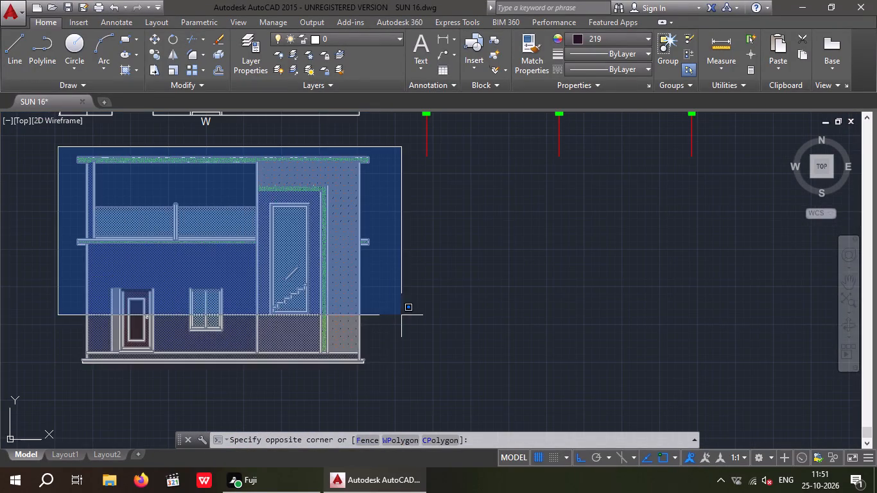
click(383, 393)
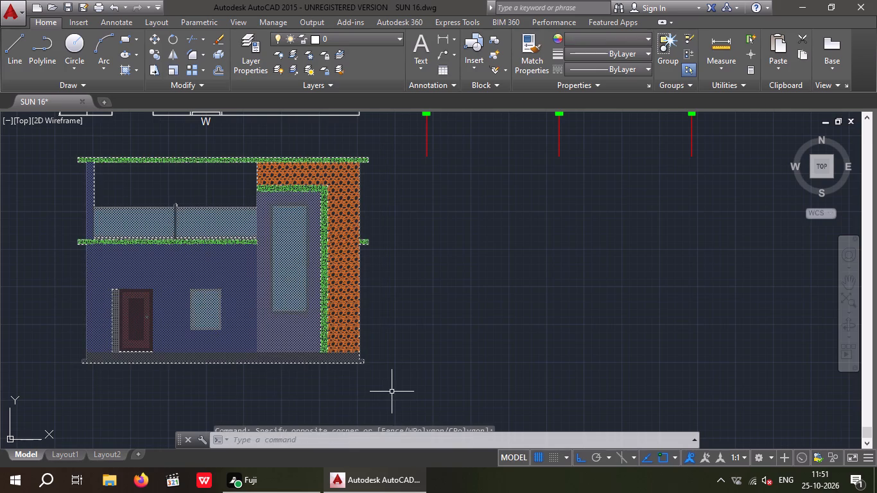
click(154, 42)
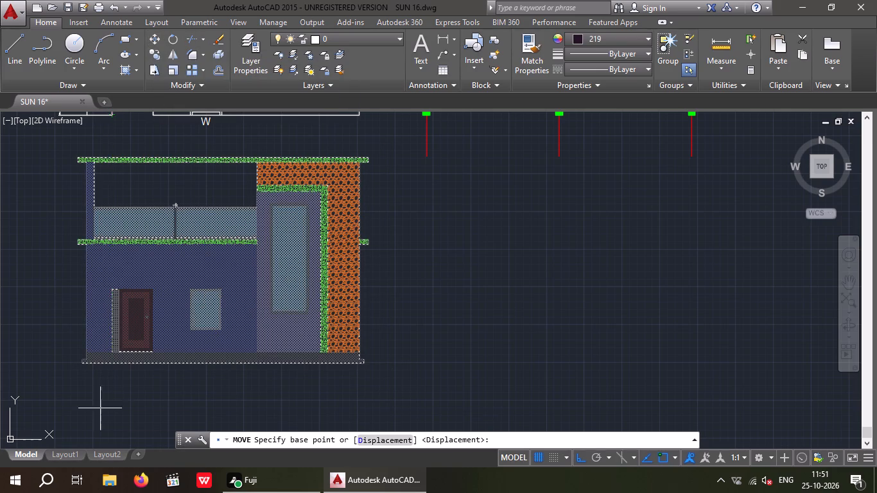
scroll(93, 392, up, 3)
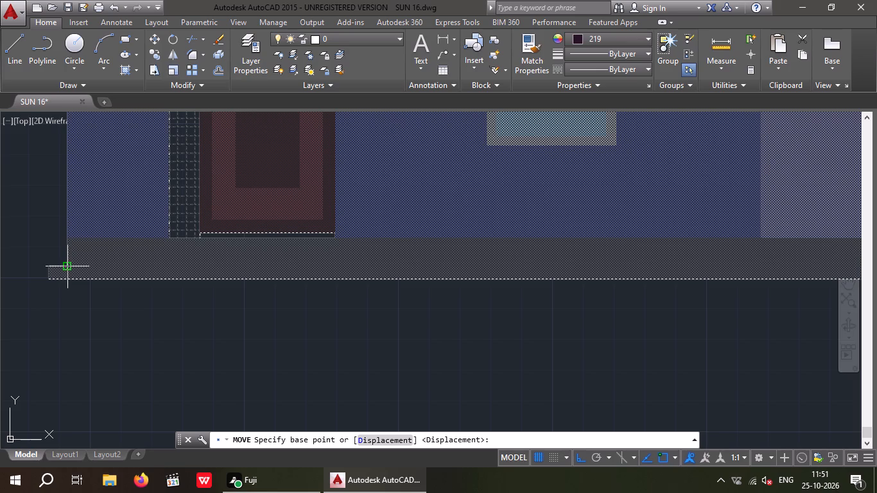
click(67, 264)
middle_drag(69, 294, 107, 254)
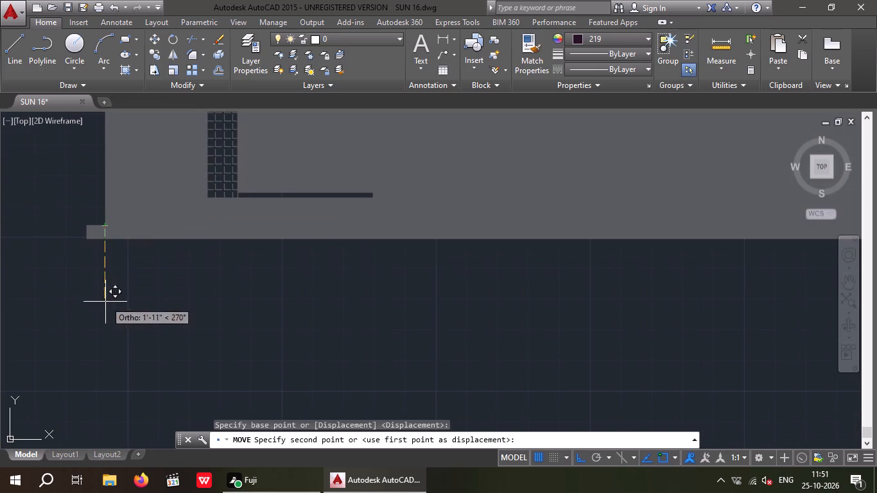
middle_drag(105, 321, 104, 386)
scroll(102, 374, down, 3)
middle_drag(110, 390, 111, 363)
click(105, 368)
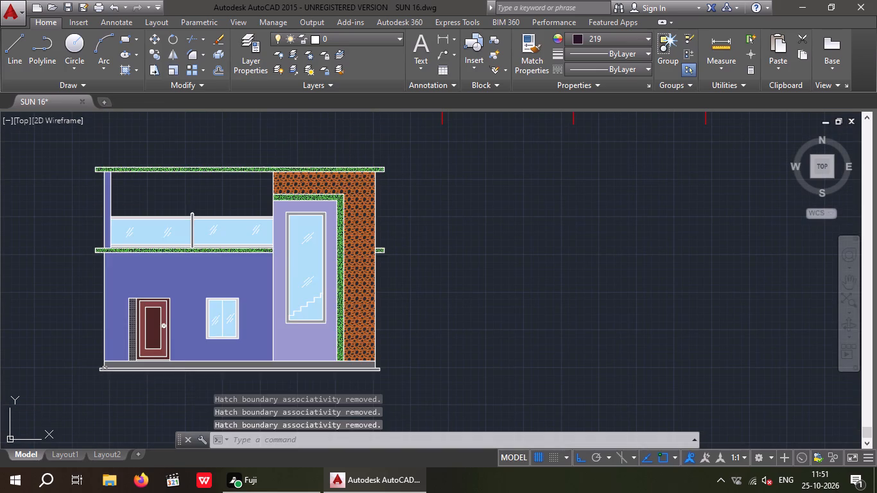
Add the multiline text FLOOR PLAN with a 20" height between the original floor plan and its elevation.
scroll(131, 350, down, 3)
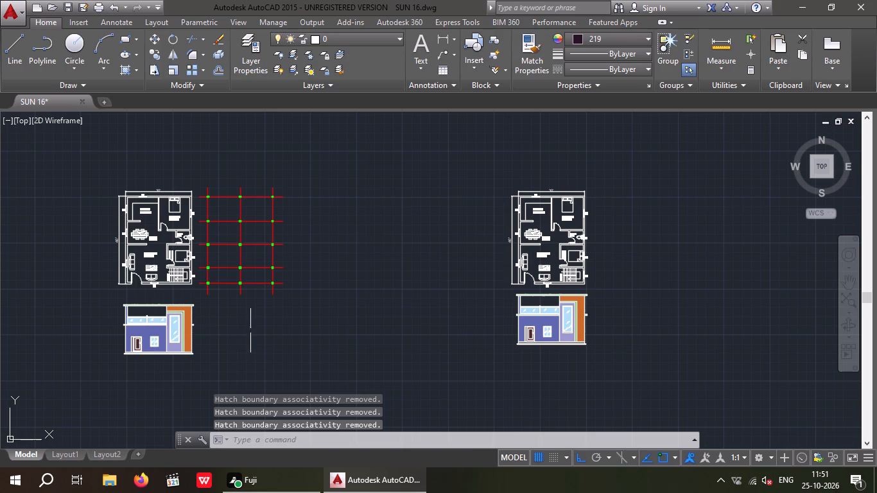
click(424, 44)
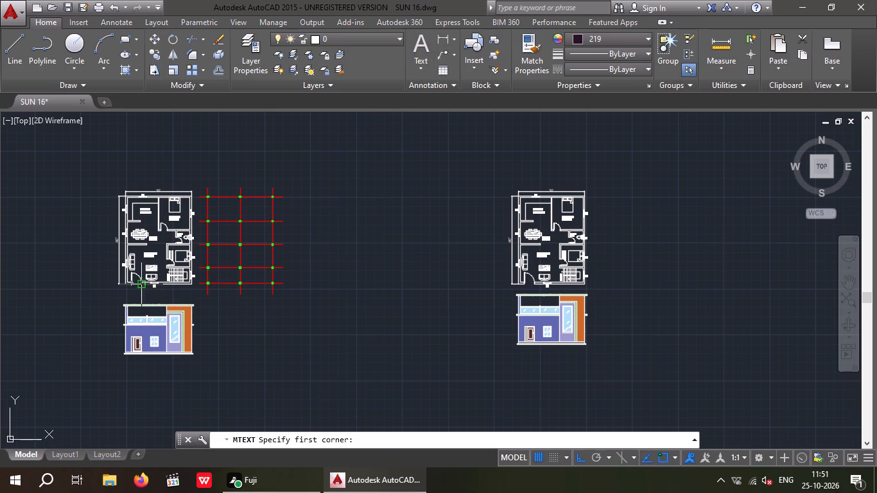
scroll(136, 298, up, 4)
middle_drag(107, 279, 254, 281)
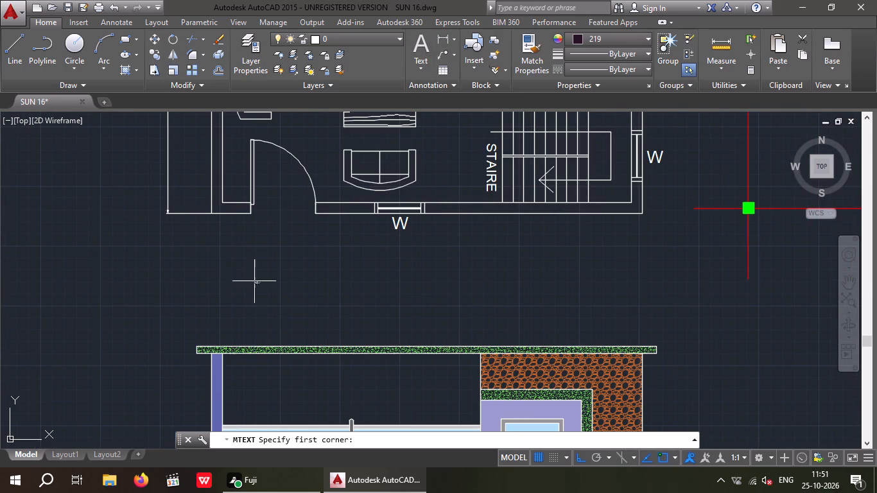
scroll(225, 266, up, 1)
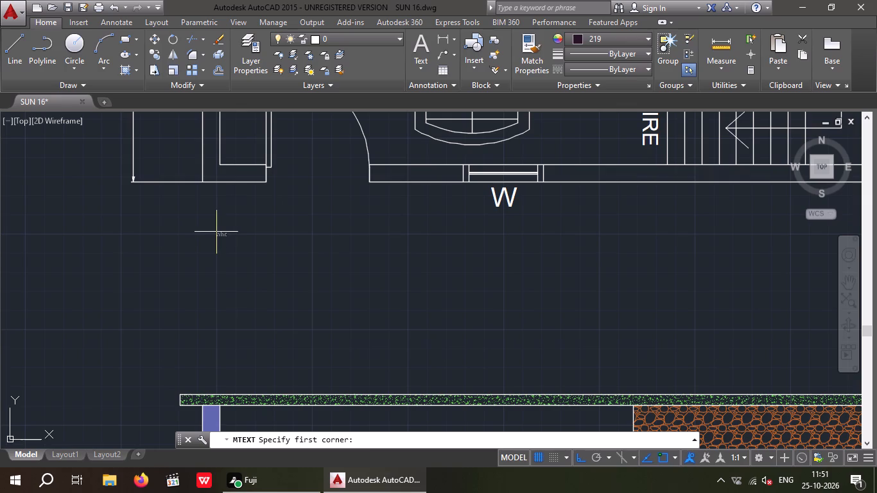
click(216, 232)
middle_drag(385, 322, 144, 325)
scroll(203, 316, down, 2)
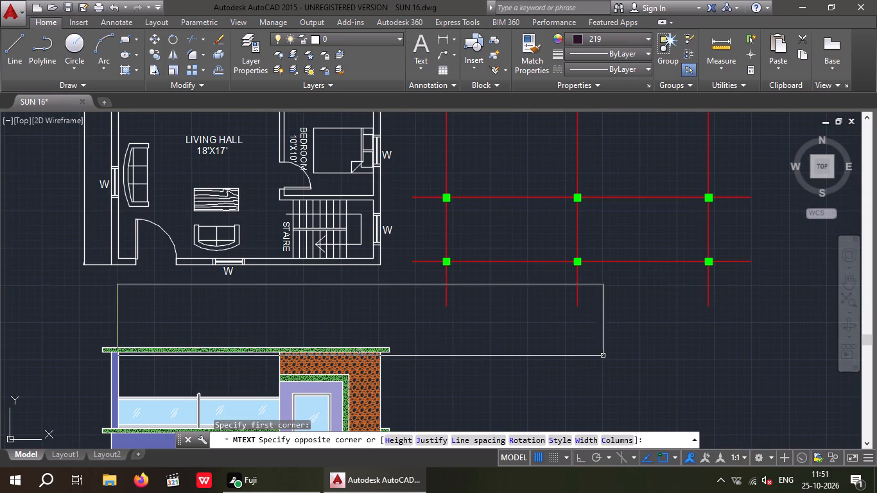
click(616, 331)
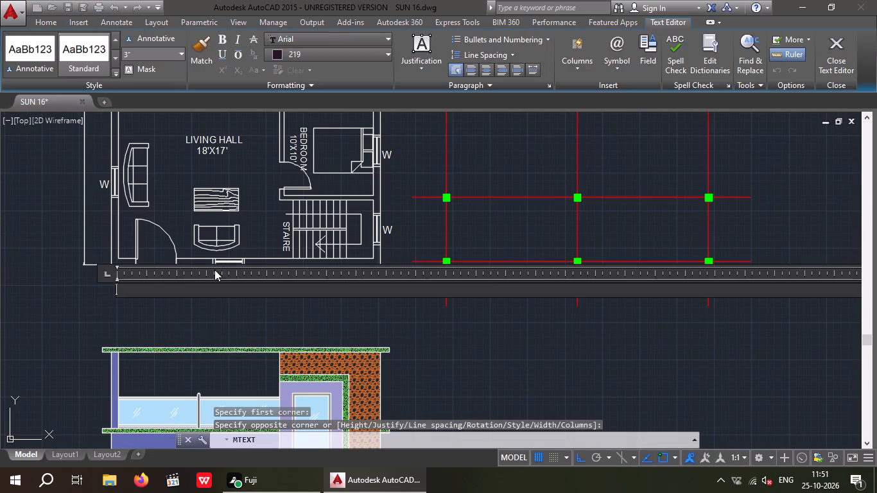
click(133, 56)
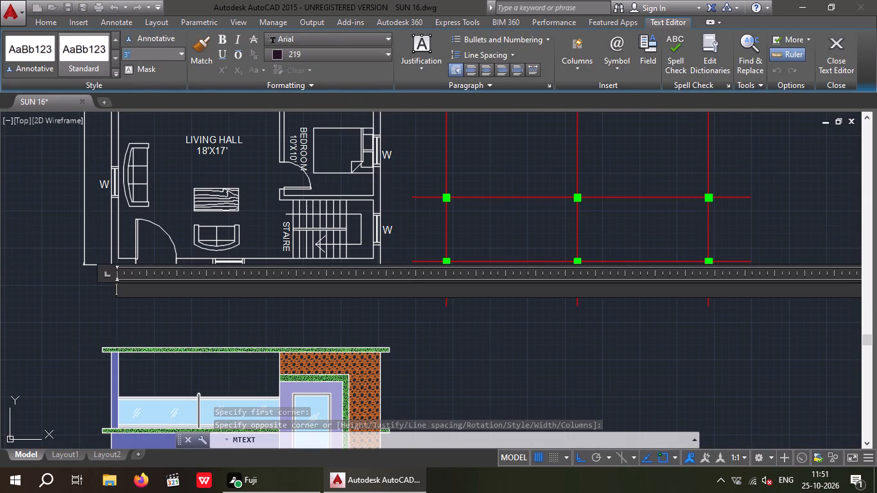
text(20)
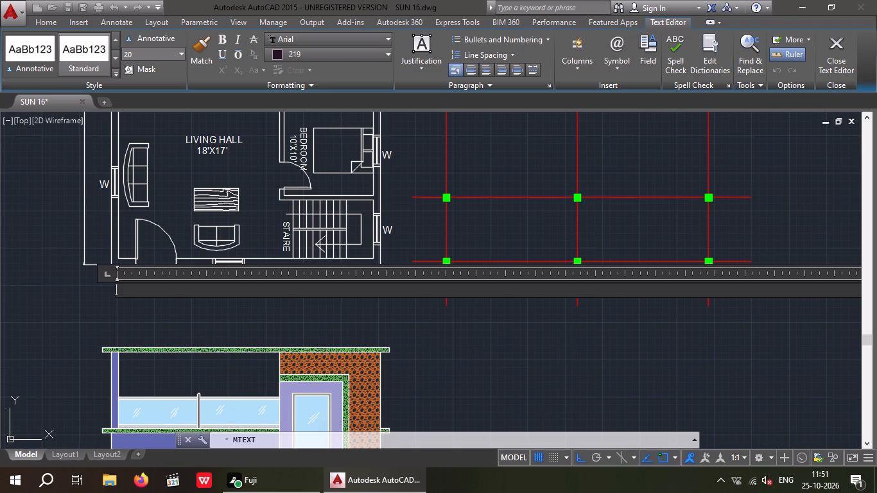
key(shift+quotedbl)
key(Return)
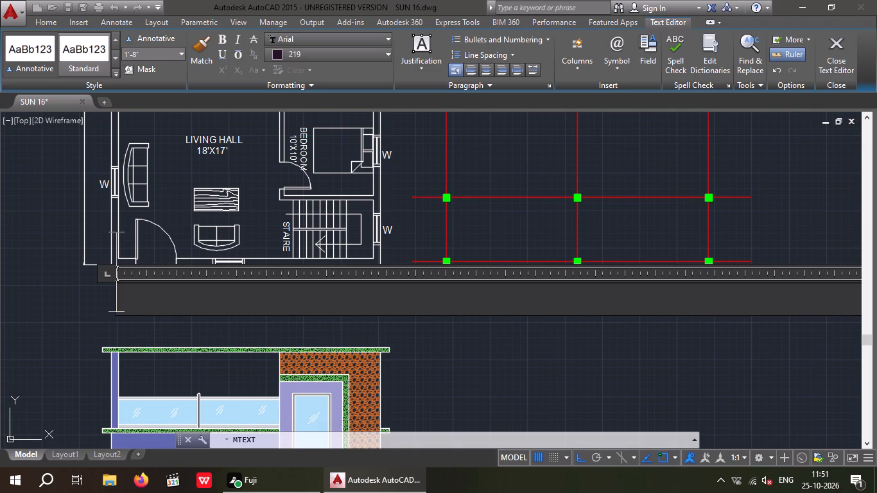
text(FL)
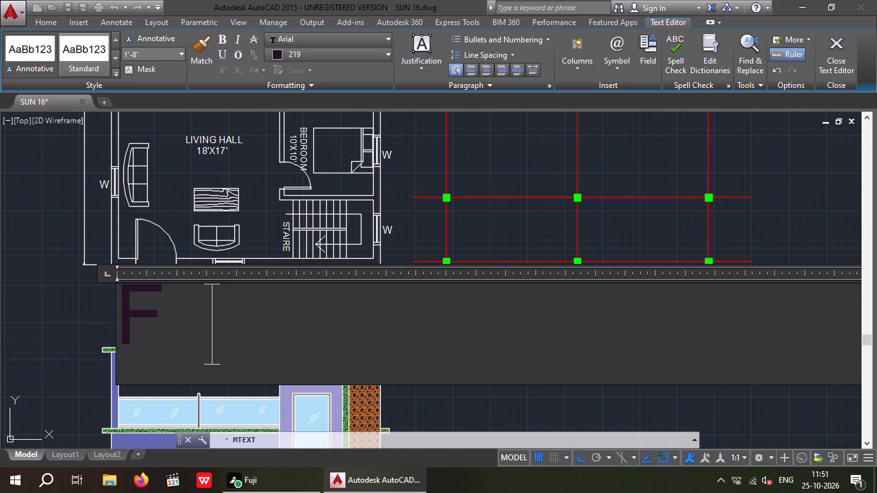
key(o)
key(o)
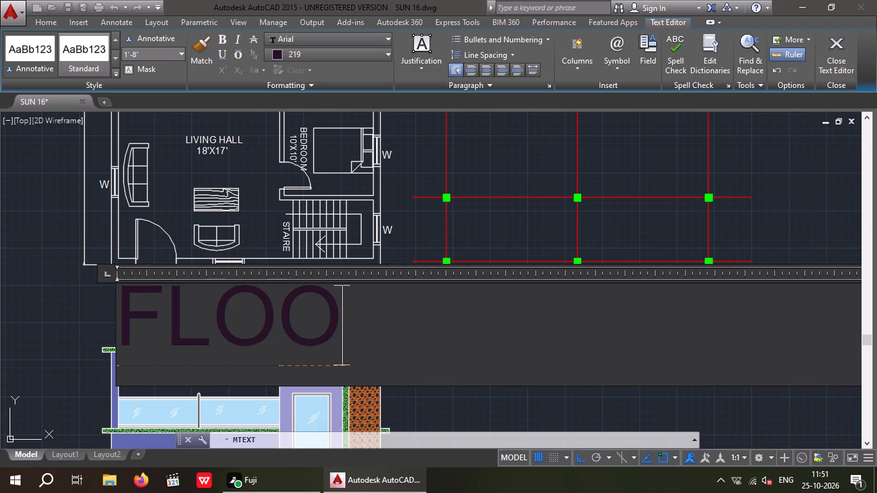
text(R)
key(space)
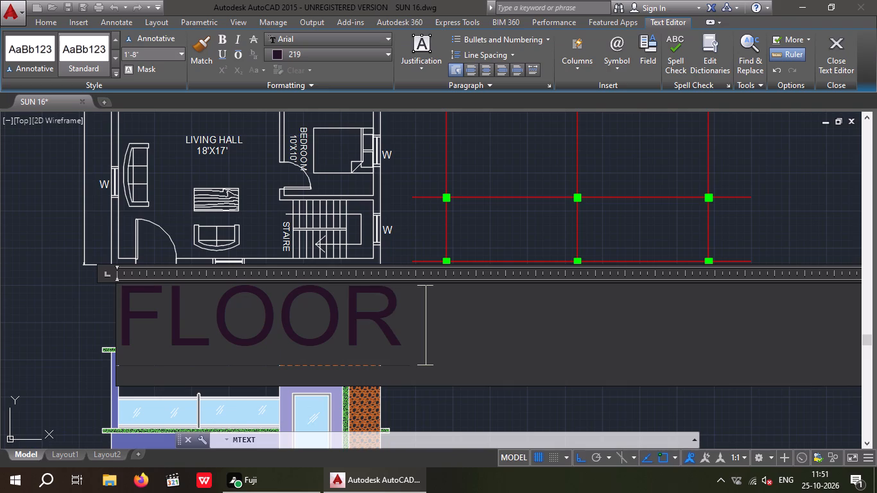
text(PL)
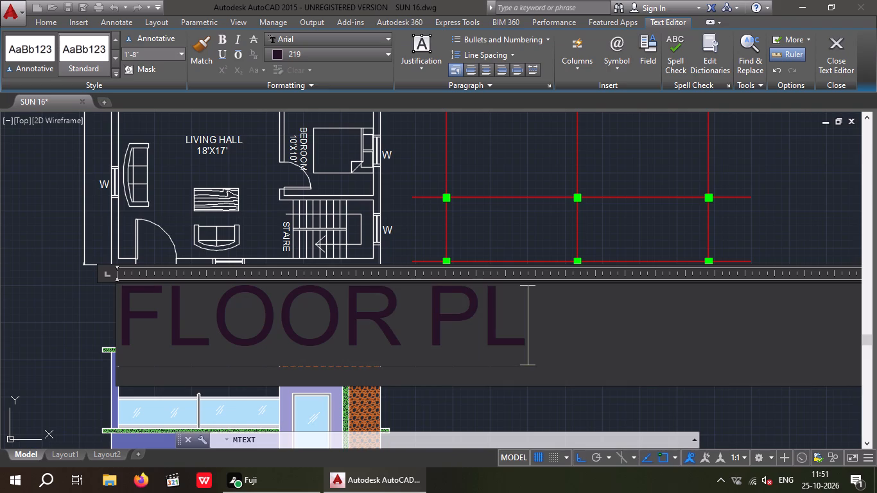
text(AN)
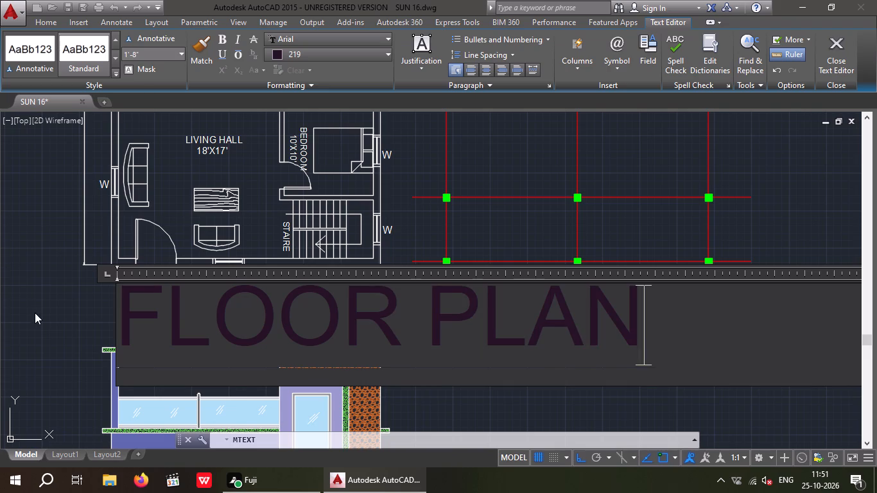
click(40, 322)
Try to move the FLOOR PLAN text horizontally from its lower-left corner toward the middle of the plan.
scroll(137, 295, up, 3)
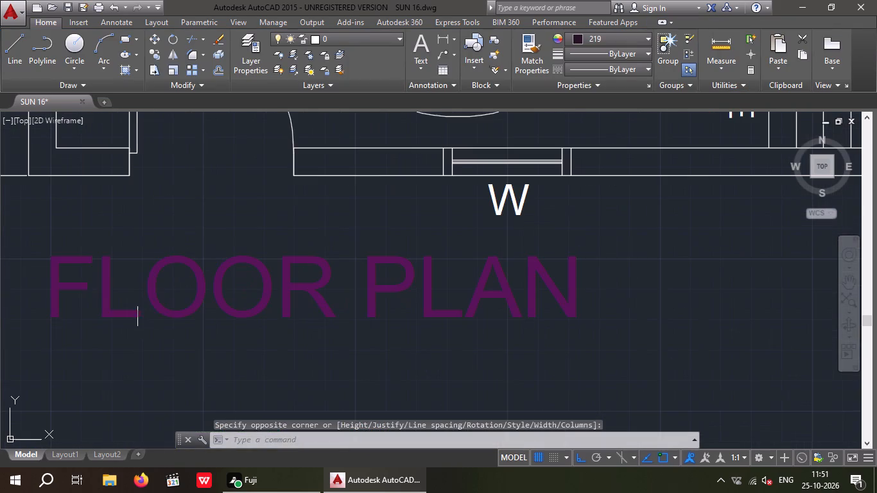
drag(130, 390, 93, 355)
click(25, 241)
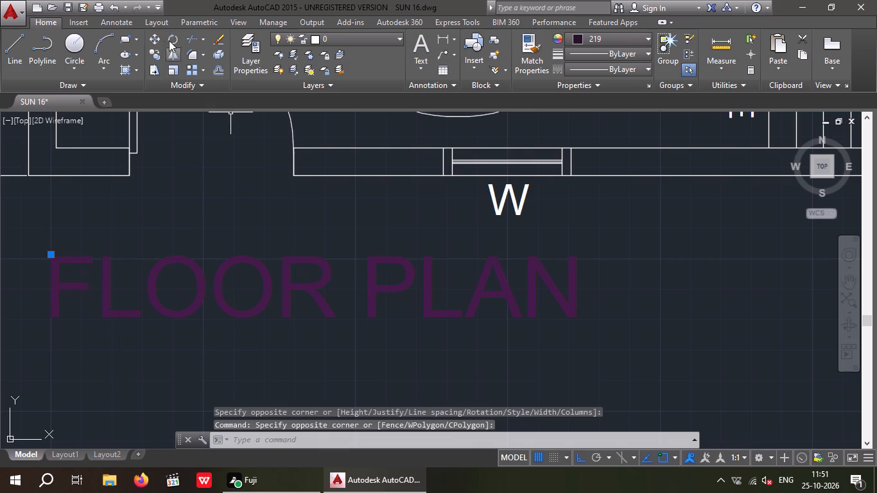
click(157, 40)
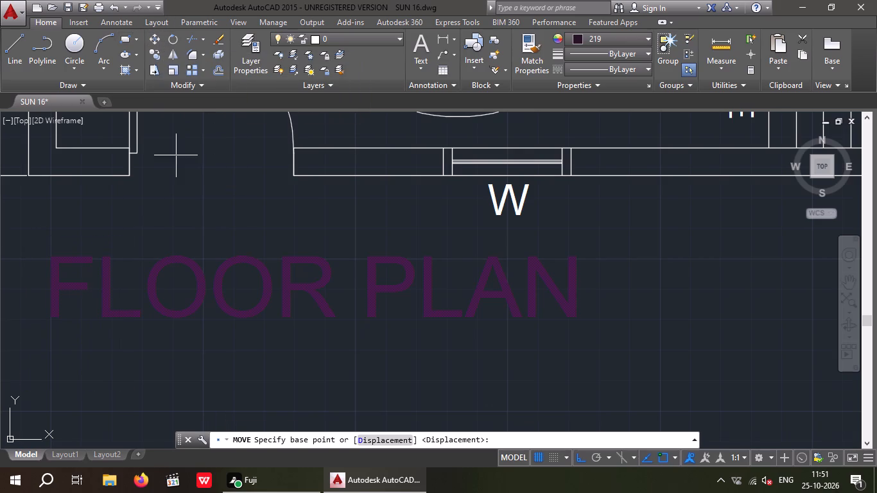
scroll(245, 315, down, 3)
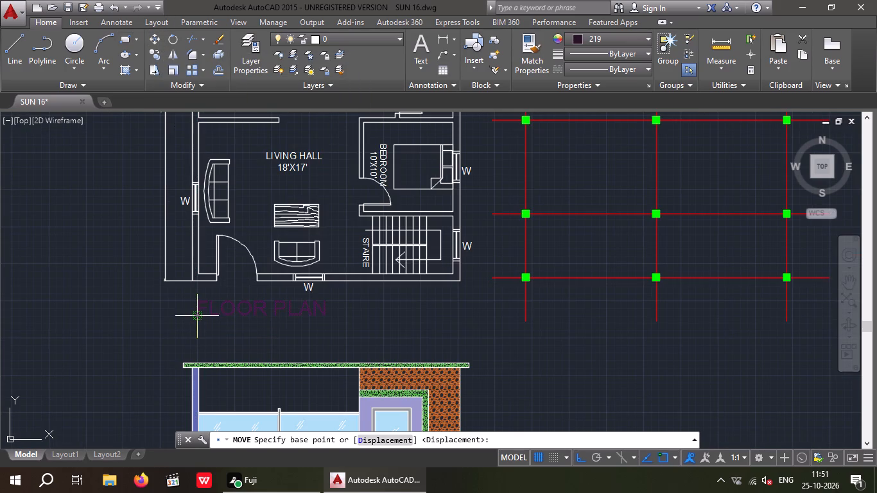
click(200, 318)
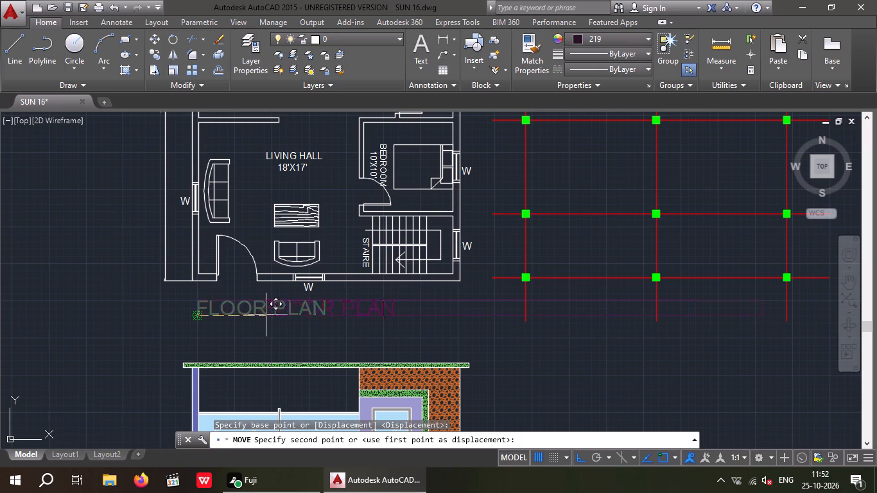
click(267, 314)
Move the FLOOR PLAN text horizontally about 8 ft from its lower-left corner toward the middle of the plan.
scroll(195, 315, up, 3)
drag(233, 347, 196, 316)
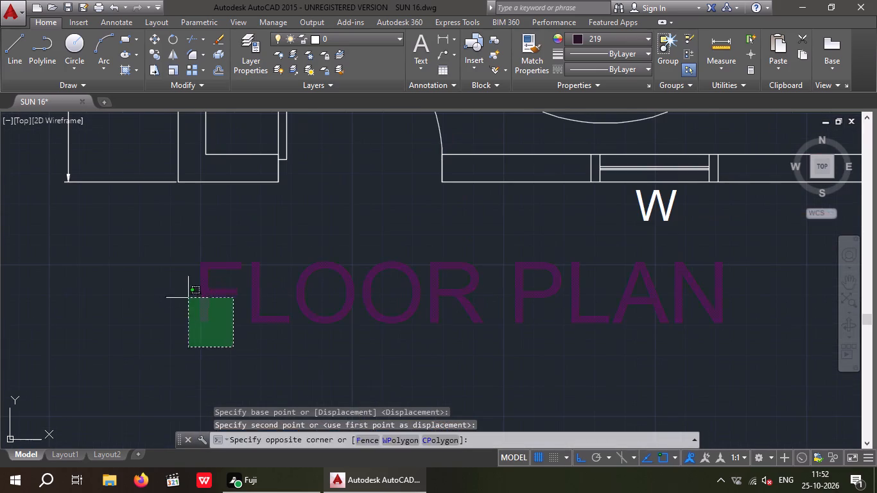
click(187, 295)
click(152, 40)
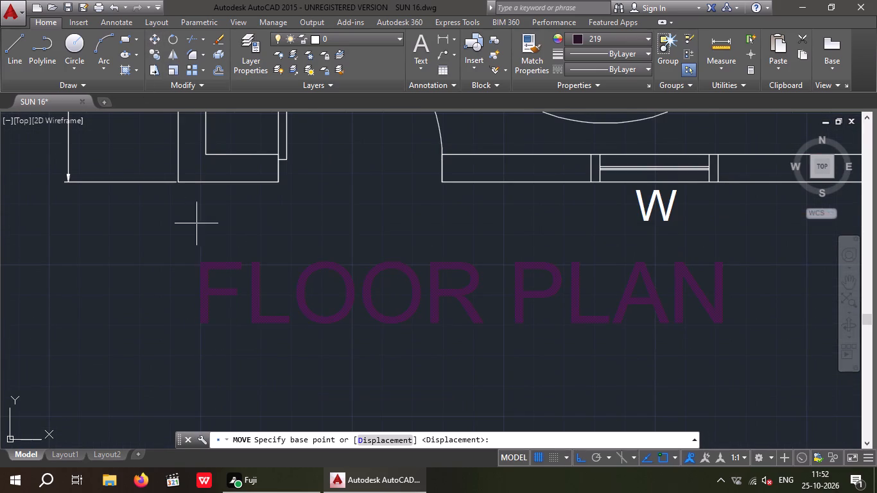
click(198, 324)
middle_drag(257, 313, 0, 286)
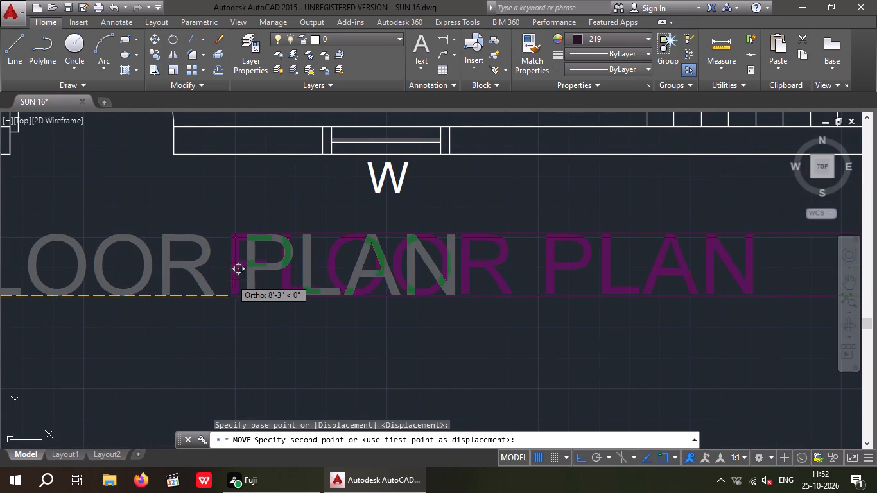
click(211, 282)
scroll(213, 273, down, 4)
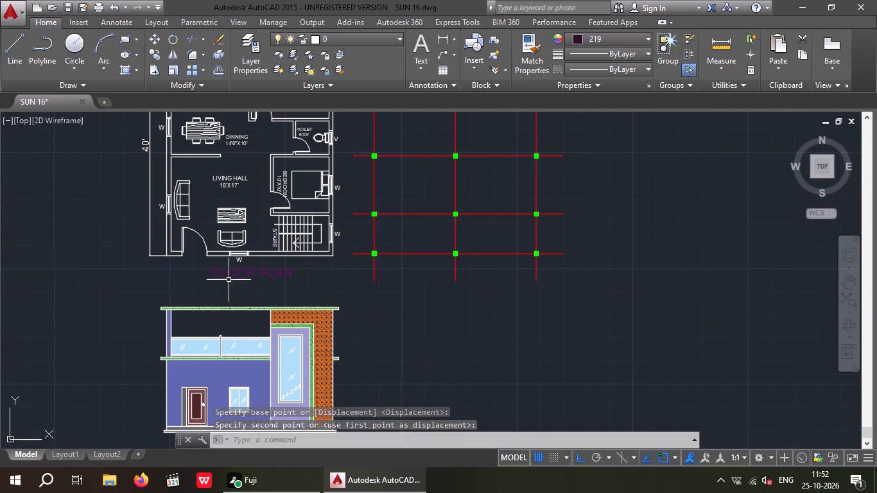
Move the FLOOR PLAN text horizontally about 36 ft from its lower-left corner so it sits under the column grid.
scroll(221, 283, up, 4)
drag(221, 298, 158, 276)
click(133, 230)
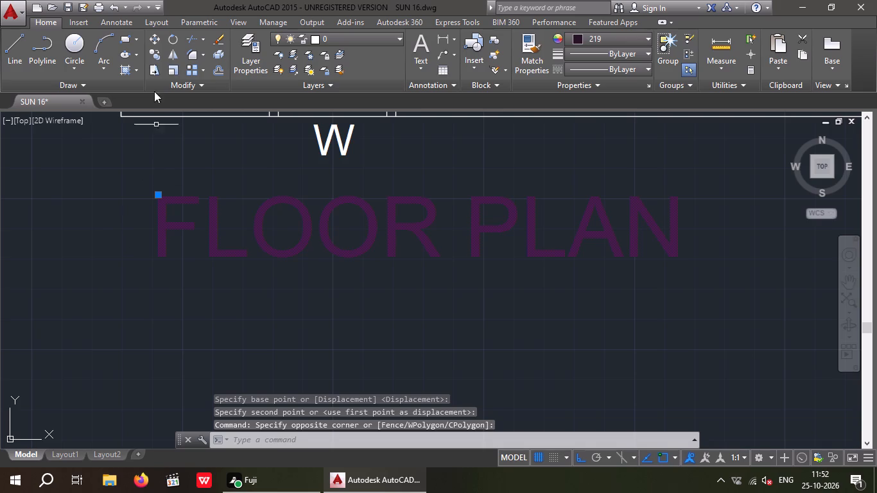
click(155, 44)
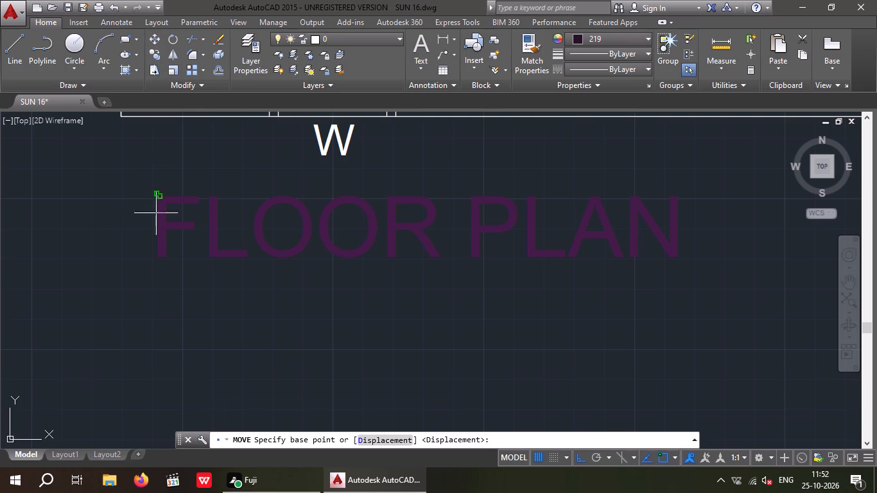
click(161, 254)
middle_drag(512, 302, 37, 291)
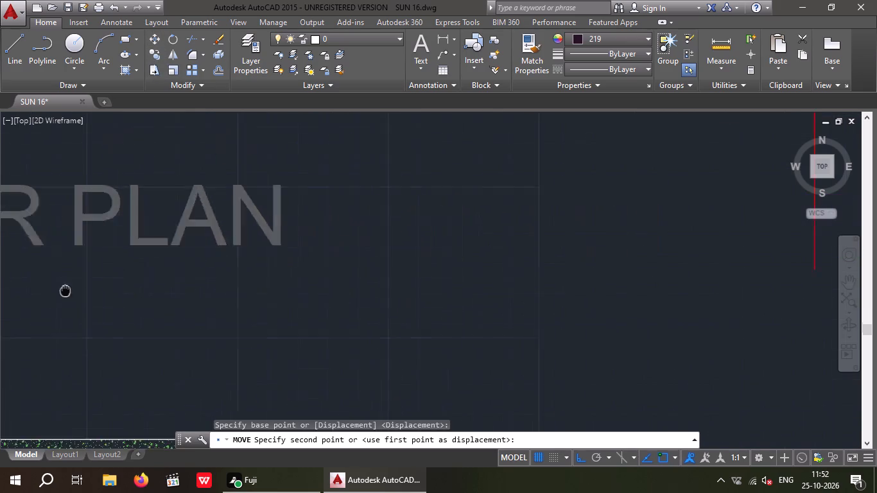
middle_drag(37, 291, 0, 281)
scroll(198, 261, down, 3)
scroll(348, 278, up, 3)
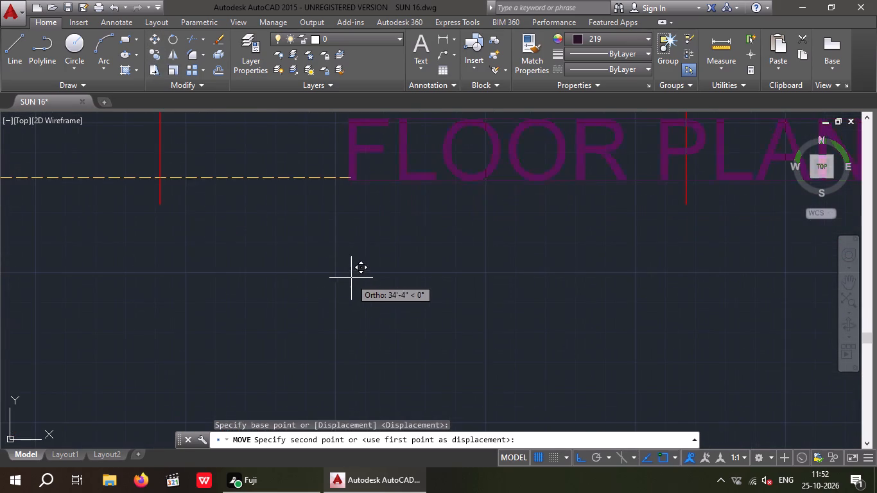
middle_drag(349, 275, 234, 376)
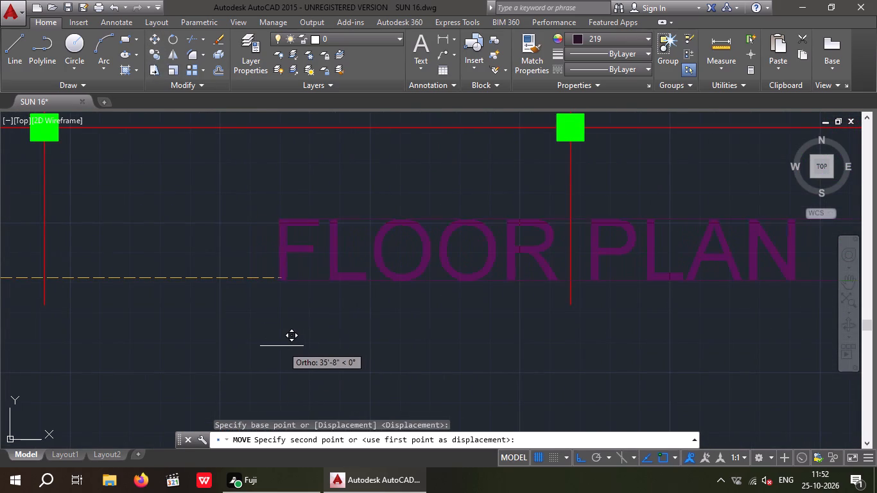
click(278, 342)
Copy the FLOOR PLAN text from its lower-left corner, placing a copy about 36 ft back horizontally beneath the original floor plan.
scroll(282, 331, down, 2)
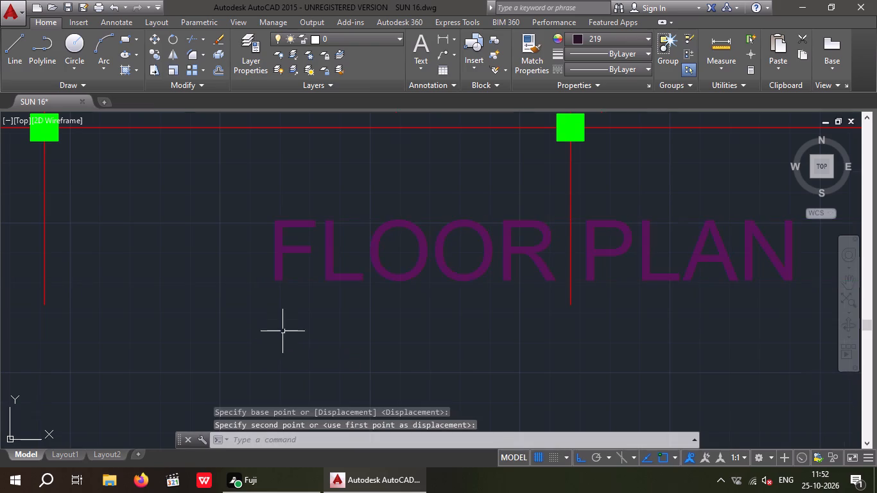
scroll(282, 331, down, 2)
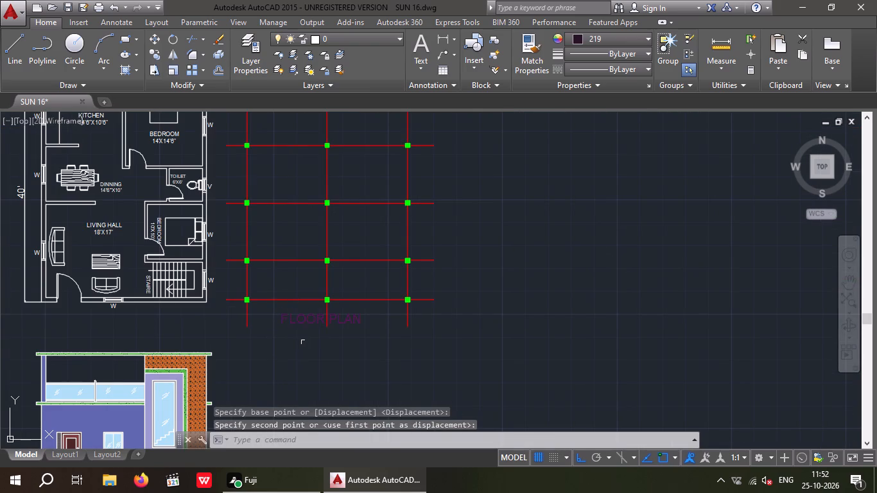
scroll(288, 343, up, 3)
drag(306, 340, 287, 320)
click(216, 220)
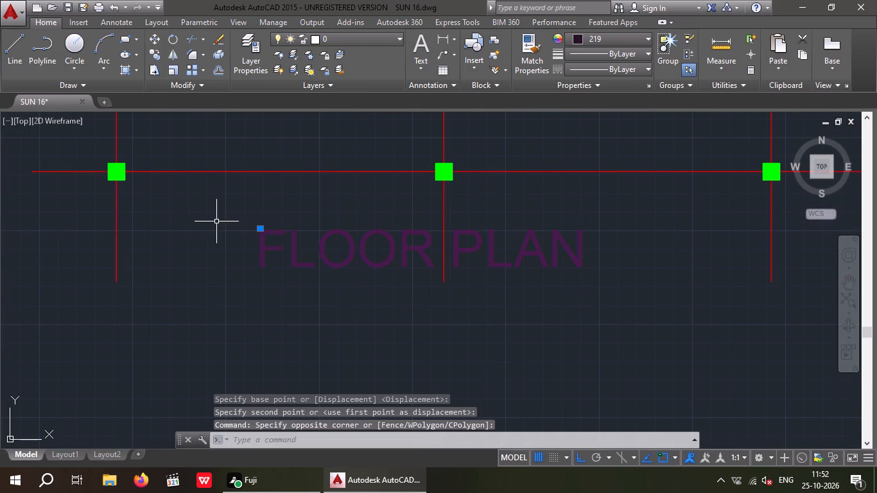
click(154, 53)
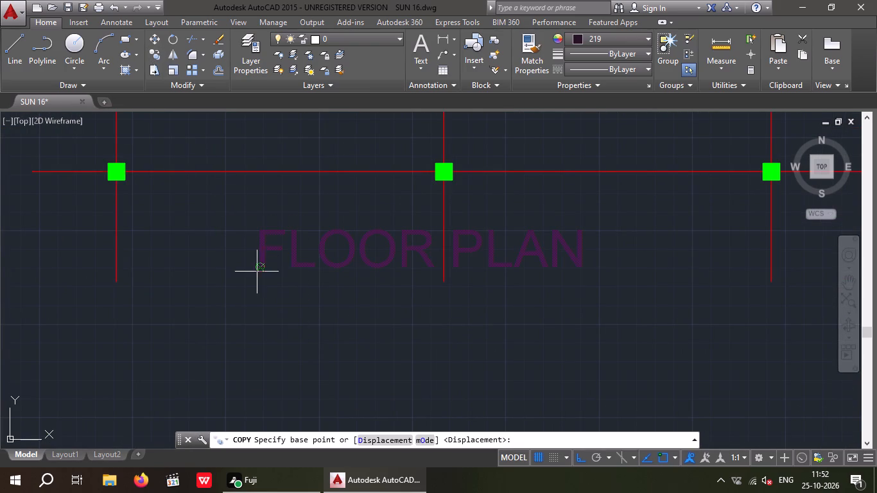
click(259, 271)
middle_drag(198, 285, 338, 301)
scroll(336, 303, down, 2)
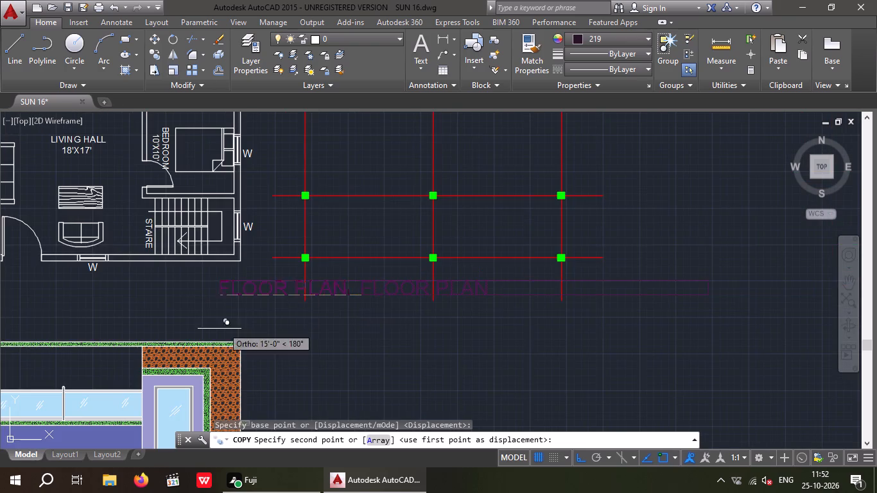
middle_drag(238, 322, 352, 332)
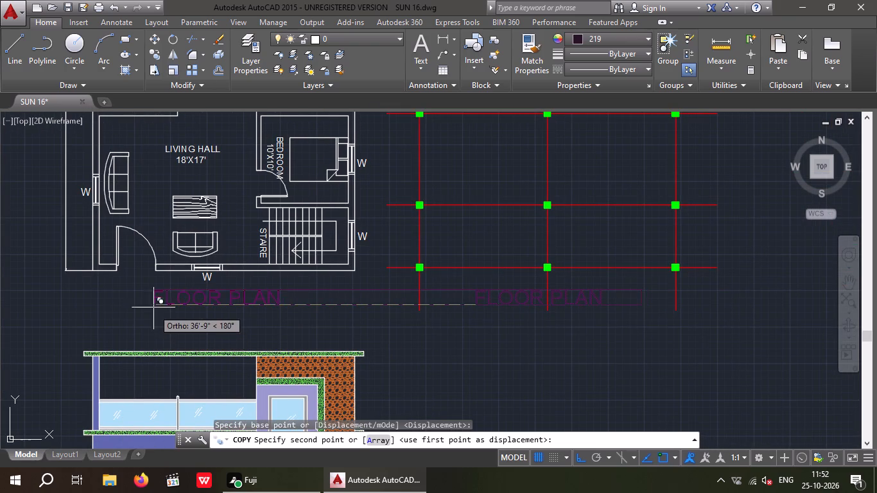
scroll(161, 304, up, 1)
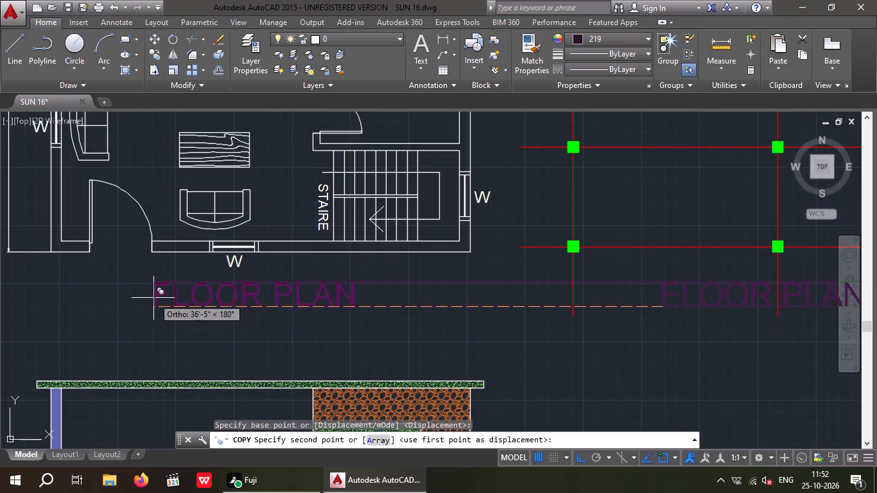
click(152, 299)
Turn Ortho off and place another copy of the FLOOR PLAN text beneath the coloured front elevation, ending the Copy command.
scroll(166, 290, down, 2)
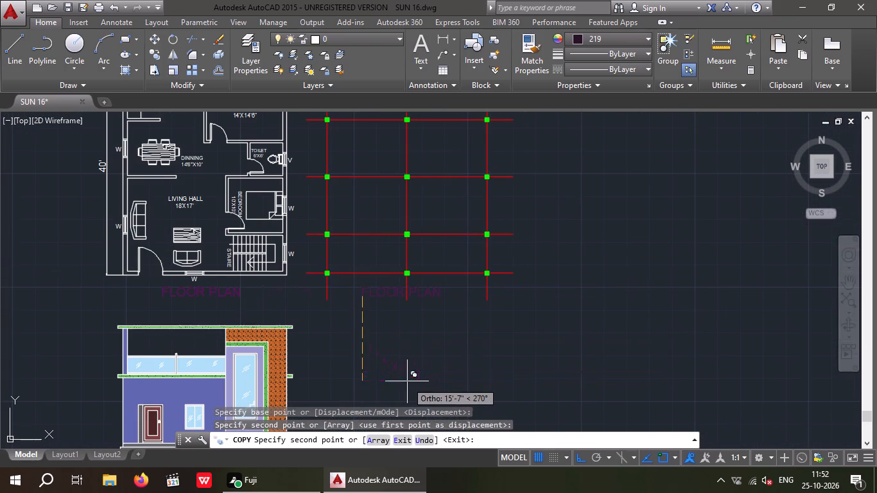
middle_drag(408, 377, 385, 273)
scroll(138, 386, up, 2)
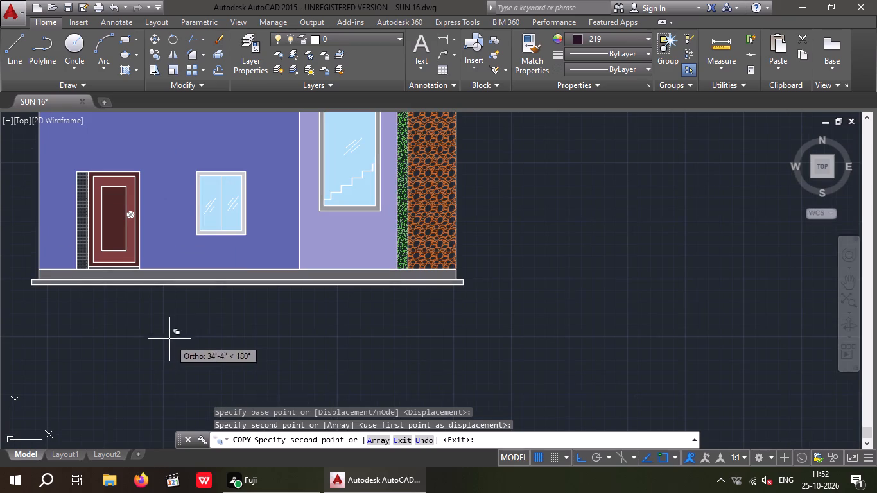
click(582, 462)
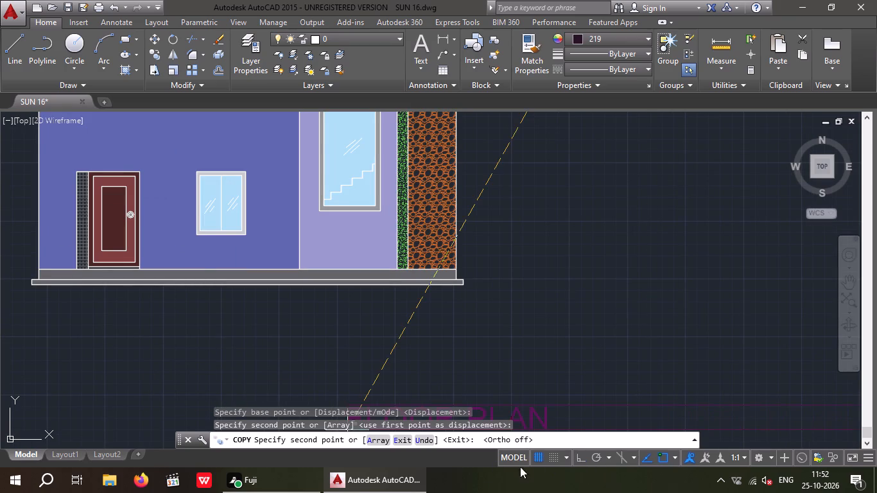
scroll(132, 331, up, 1)
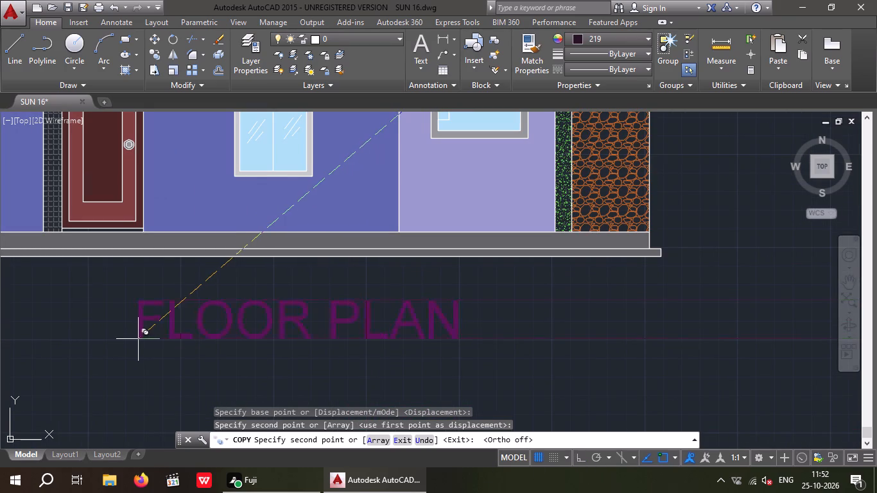
click(137, 339)
scroll(137, 325, down, 4)
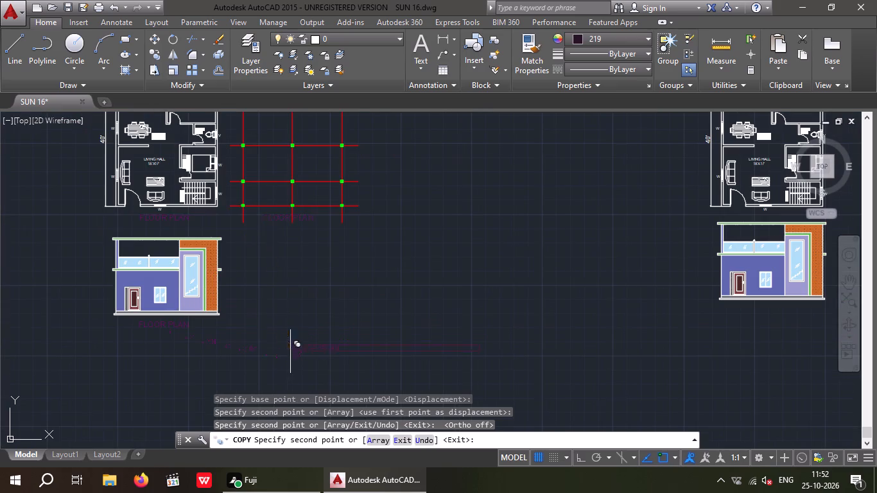
key(Escape)
key(Escape)
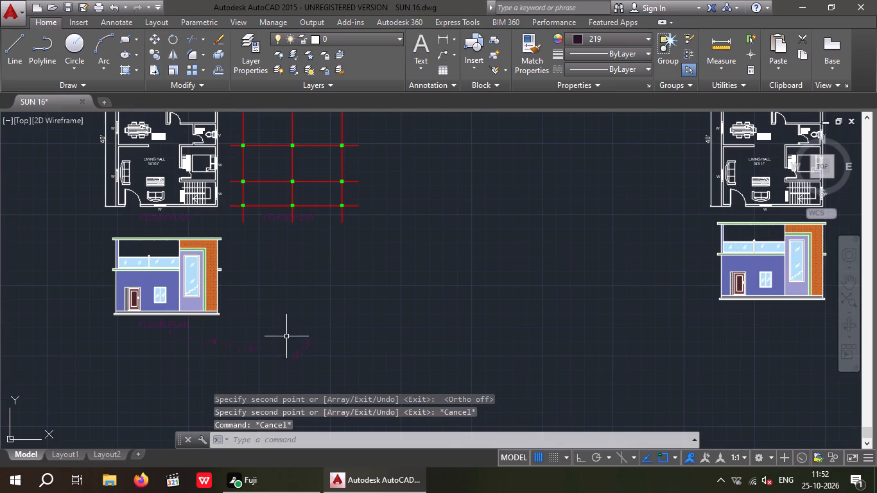
Change the wording of the FLOOR PLAN text under the column grid to CENTER LINE DIAGRAM.
scroll(266, 220, up, 4)
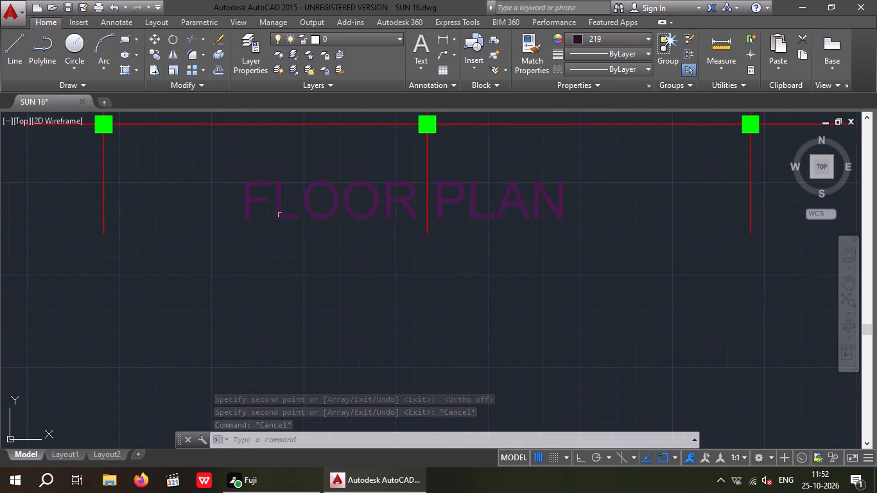
double_click(278, 212)
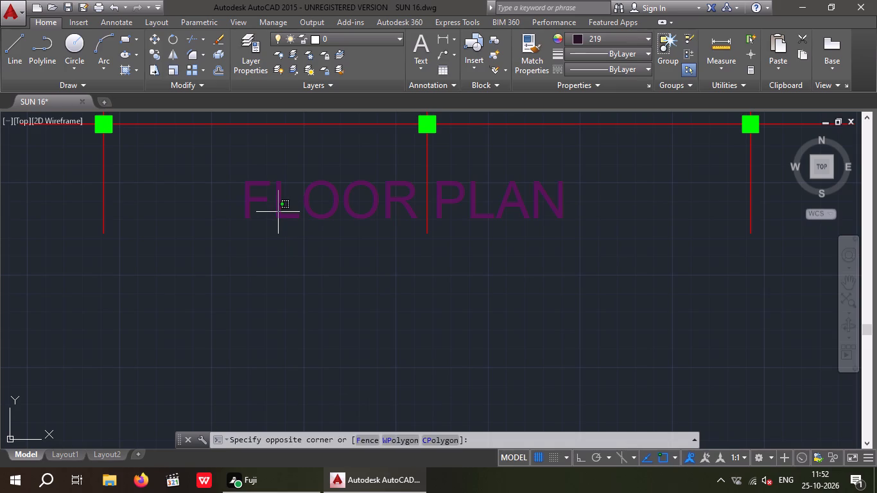
key(Escape)
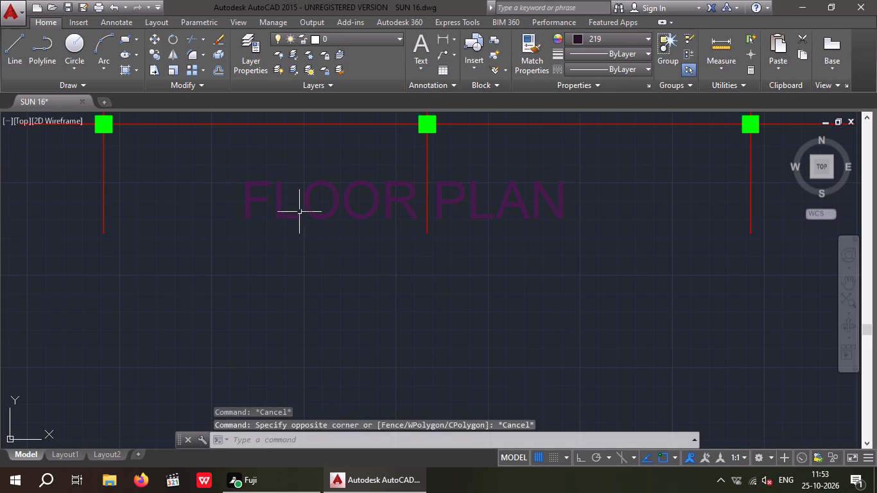
double_click(292, 215)
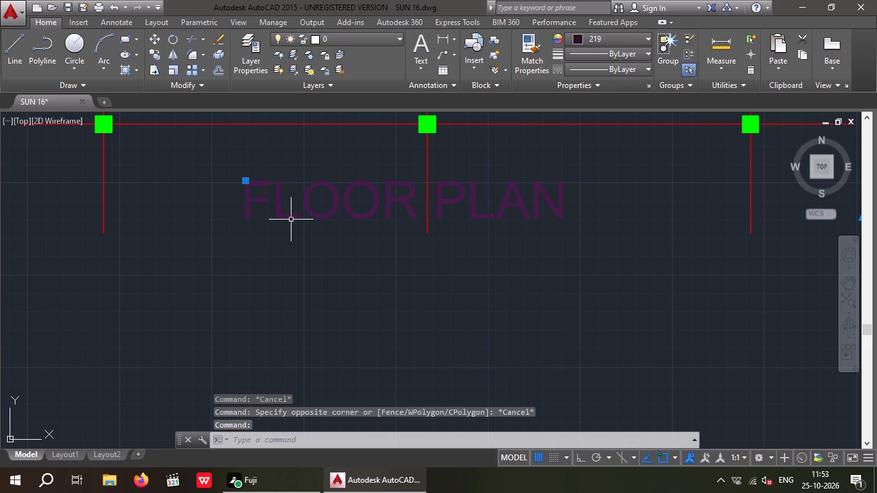
double_click(291, 217)
triple_click(291, 215)
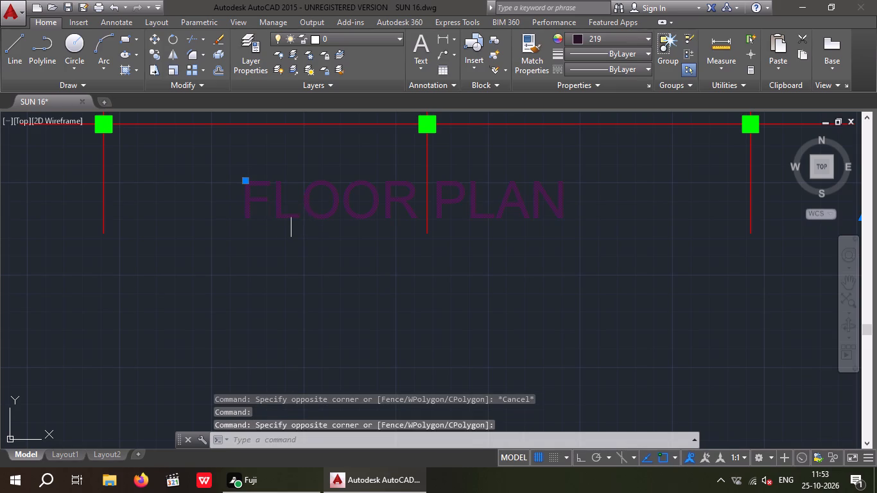
click(587, 205)
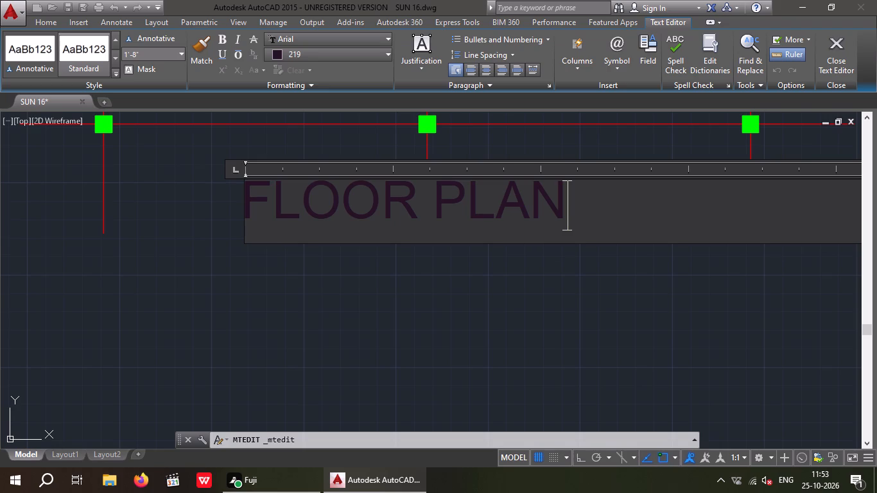
key(BackSpace)
key(BackSpace)
key(BackSpace)
key(BackSpace)
key(BackSpace)
key(BackSpace)
key(BackSpace)
key(BackSpace)
key(BackSpace)
key(BackSpace)
key(BackSpace)
key(BackSpace)
key(BackSpace)
key(BackSpace)
key(BackSpace)
key(BackSpace)
key(BackSpace)
key(BackSpace)
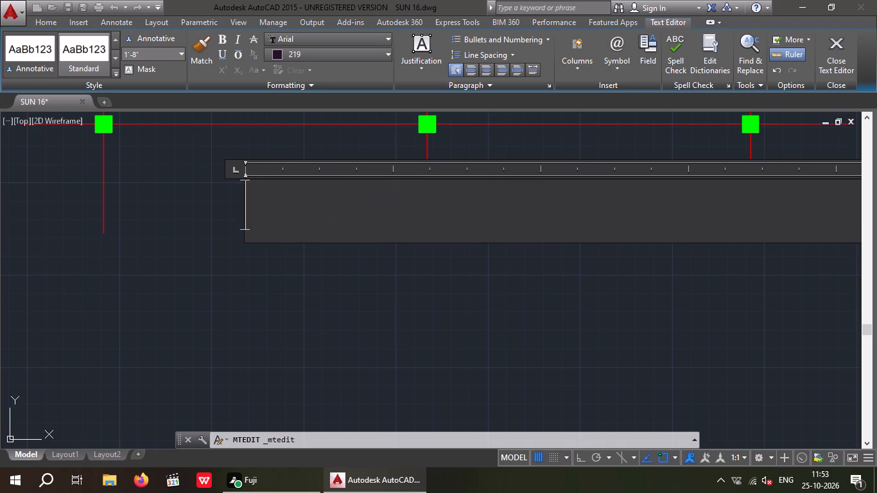
text(CENTER)
key(space)
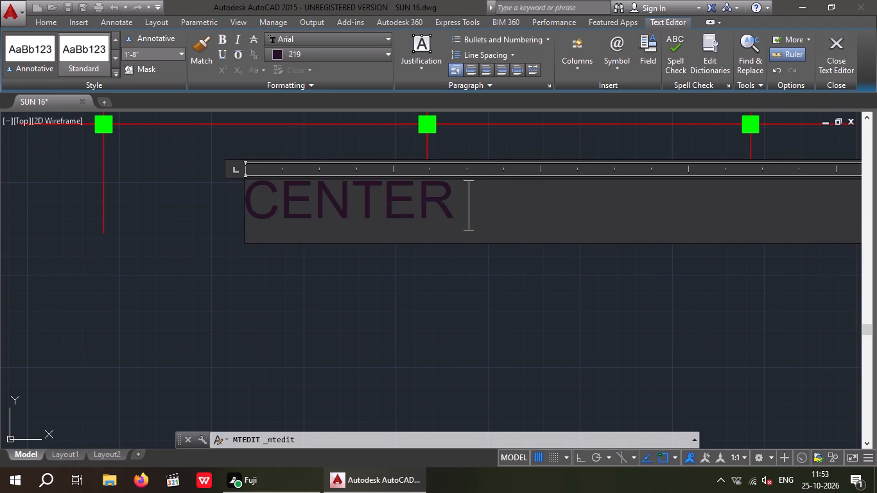
text(LIN)
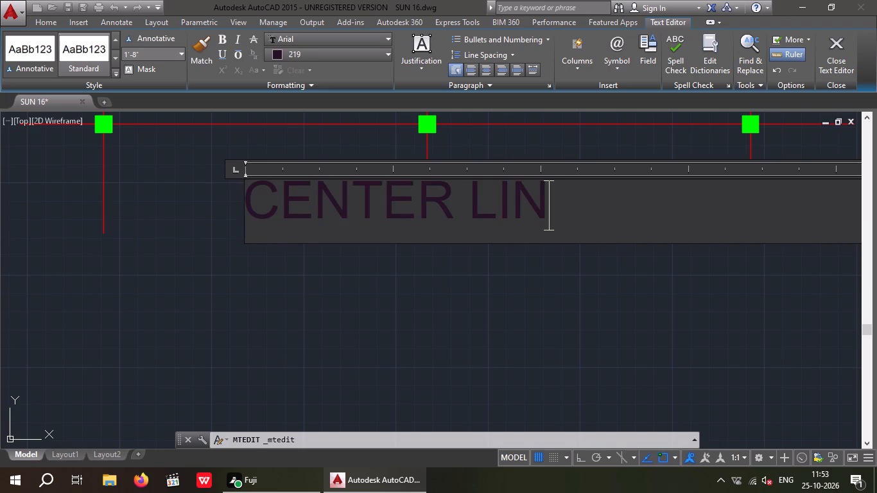
text(E)
key(space)
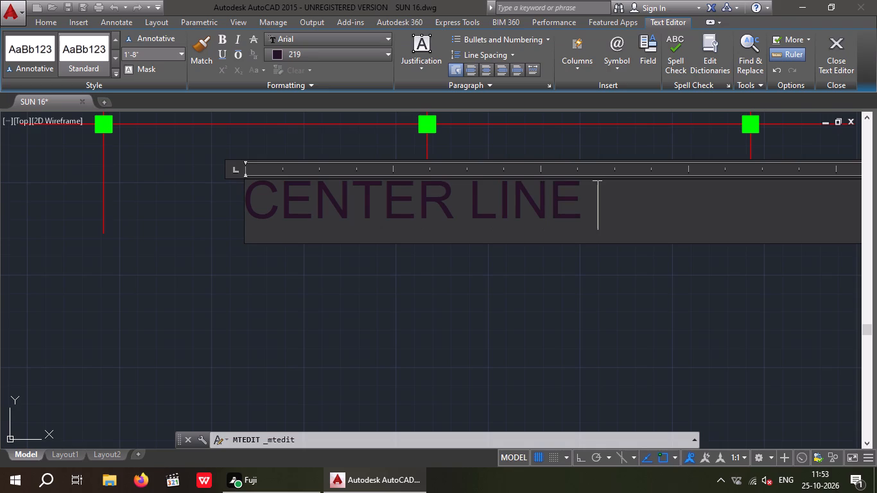
text(DI)
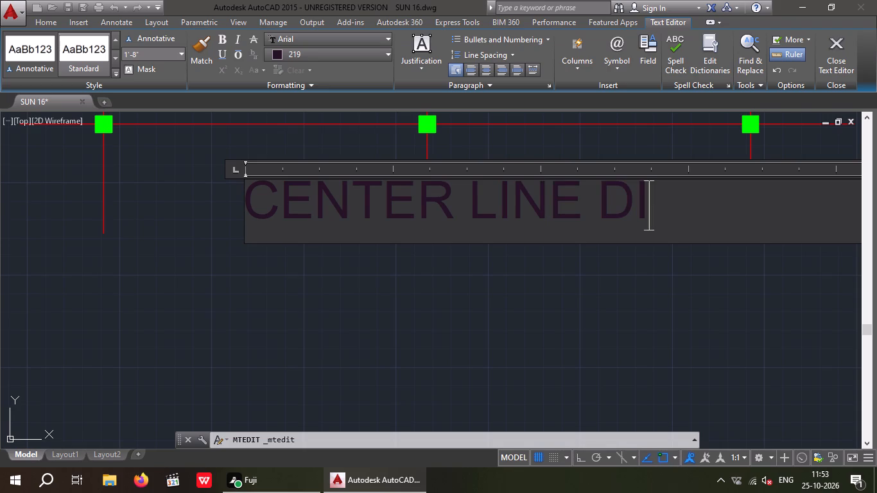
text(AGR)
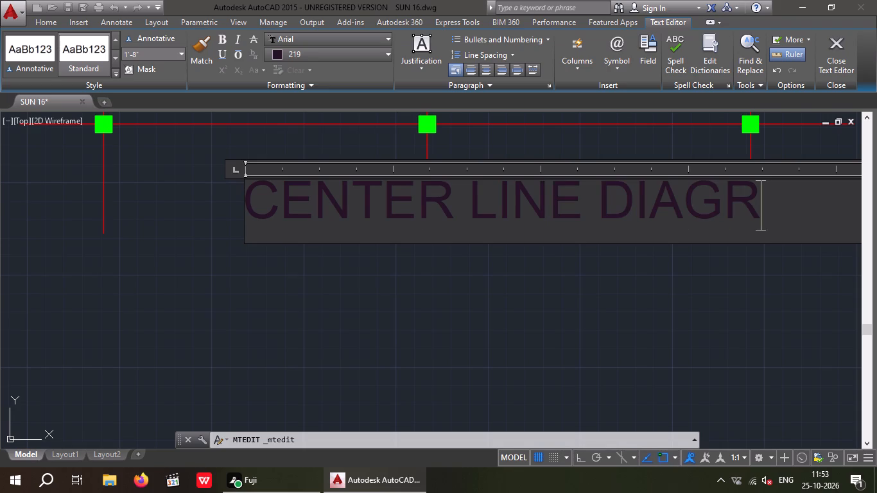
text(AM)
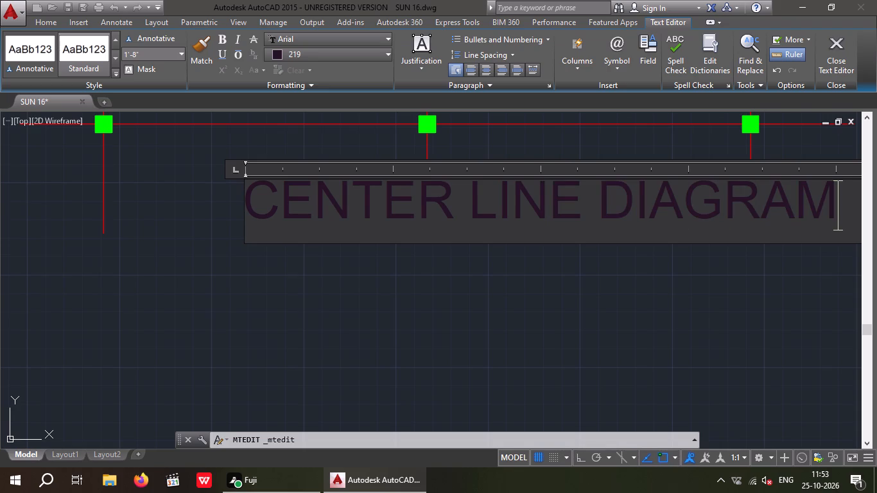
click(435, 354)
Turn Ortho on and move the CENTER LINE DIAGRAM text about 5 ft horizontally toward the floor plan, beneath the column grid.
scroll(487, 291, down, 1)
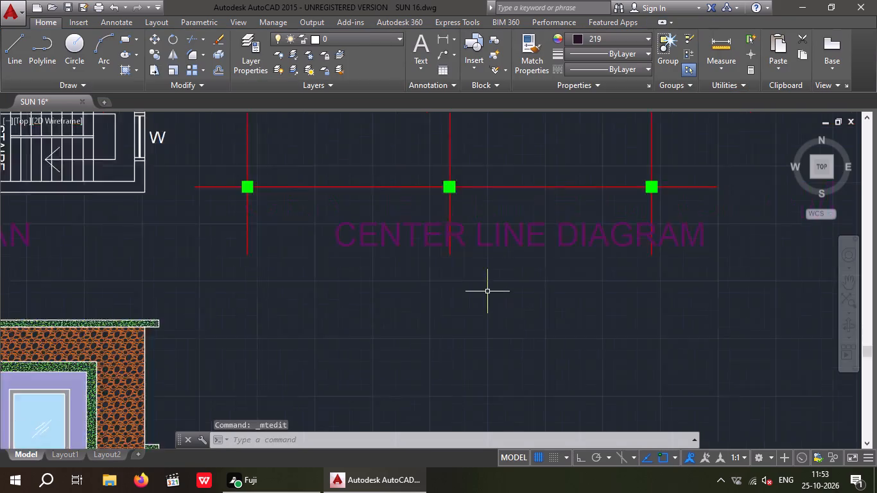
scroll(487, 291, down, 2)
scroll(422, 270, up, 4)
drag(496, 309, 482, 298)
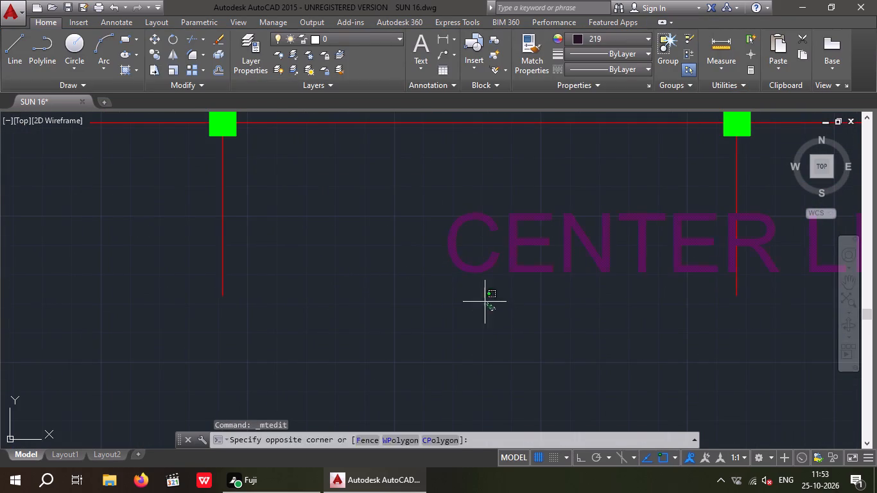
drag(482, 298, 471, 278)
drag(446, 226, 449, 232)
click(481, 284)
drag(554, 317, 483, 266)
click(423, 226)
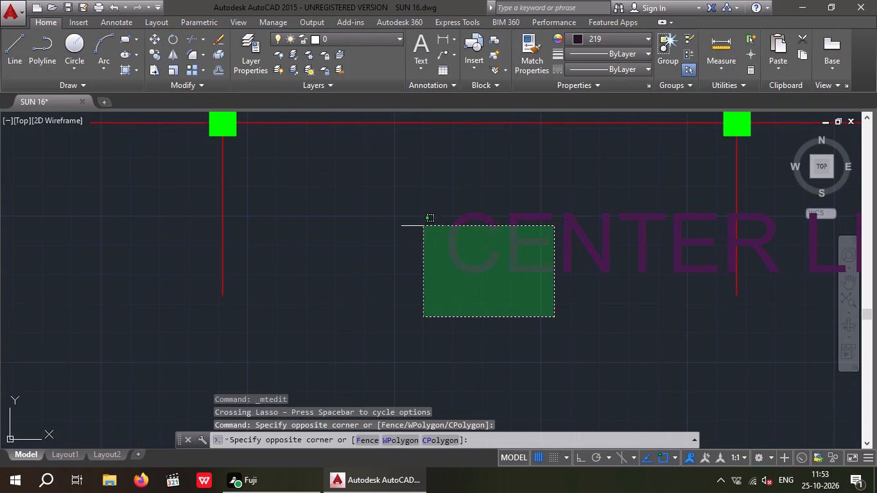
click(155, 40)
scroll(365, 239, down, 3)
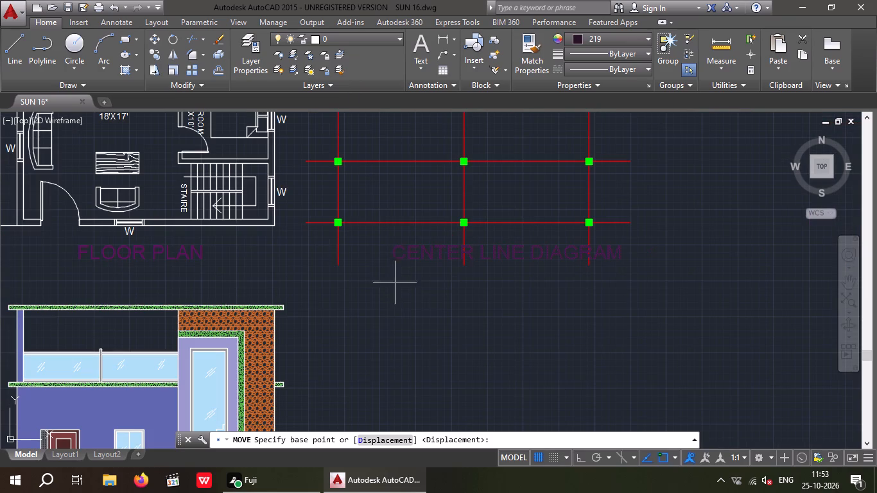
drag(392, 260, 380, 261)
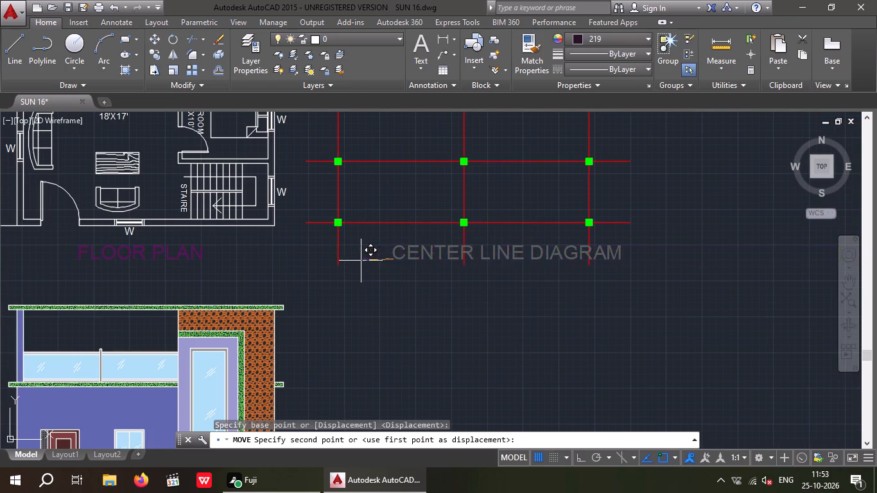
scroll(361, 261, up, 1)
drag(580, 461, 570, 454)
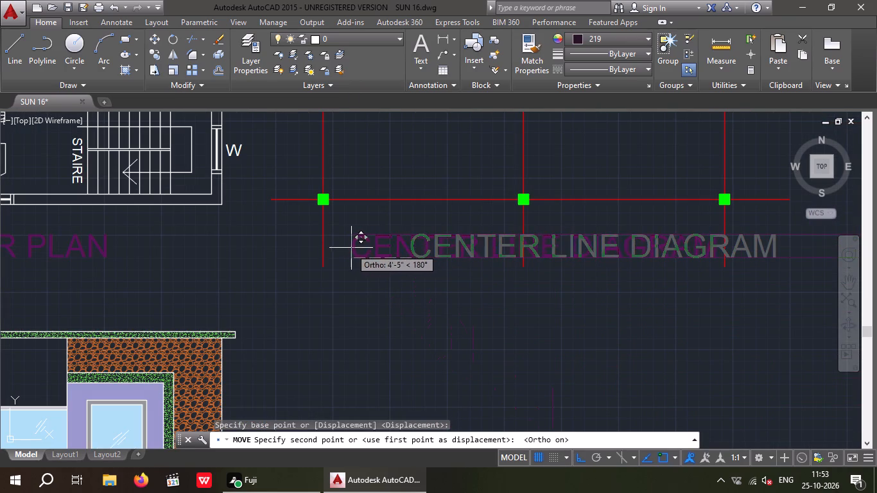
scroll(353, 248, up, 2)
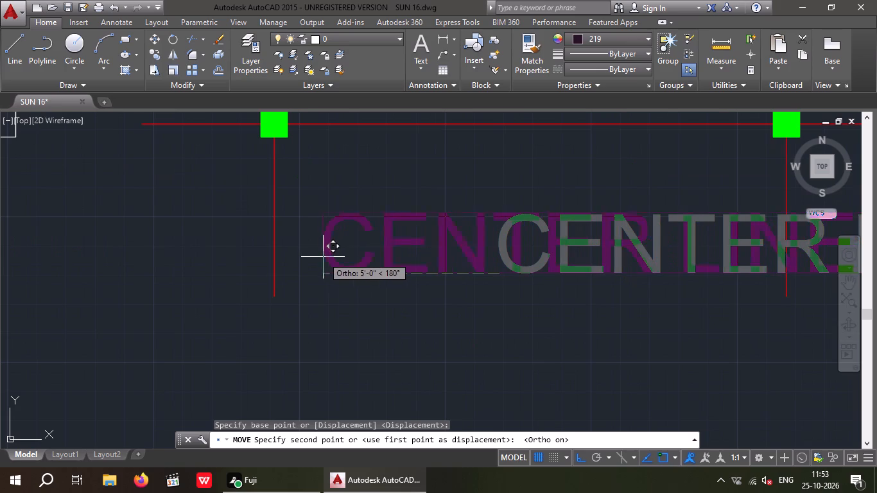
click(323, 257)
scroll(325, 256, down, 4)
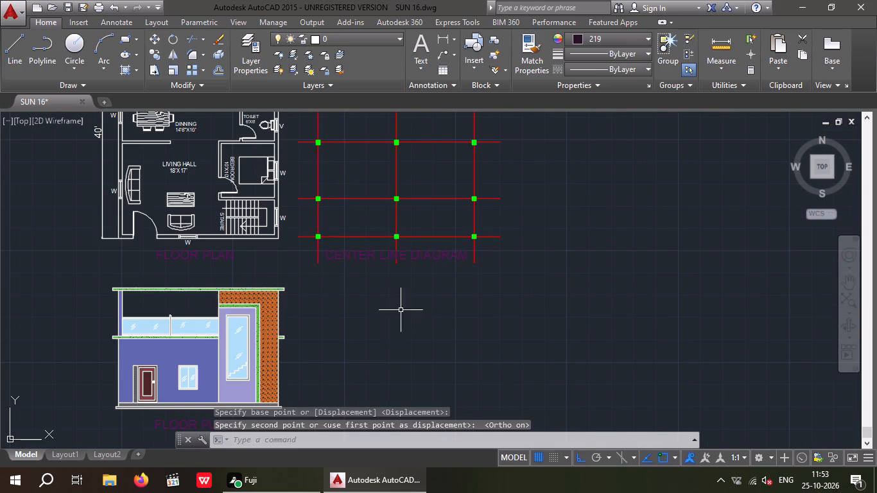
Move the CENTER LINE DIAGRAM text about 2'-7" straight down so it clears the ends of the red grid lines.
scroll(330, 261, up, 3)
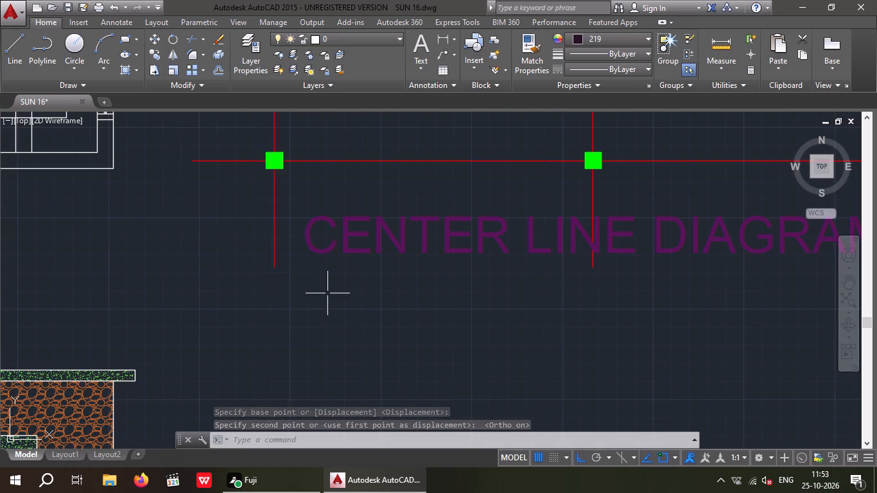
drag(350, 304, 331, 286)
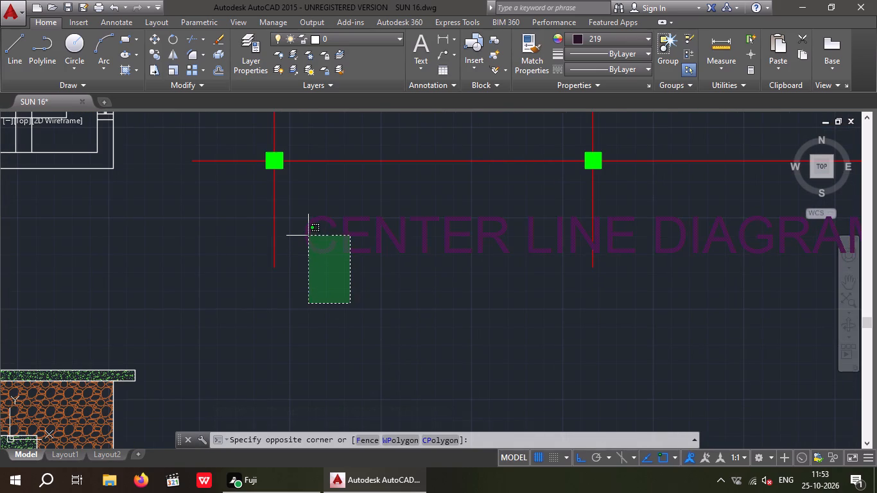
click(308, 236)
click(150, 39)
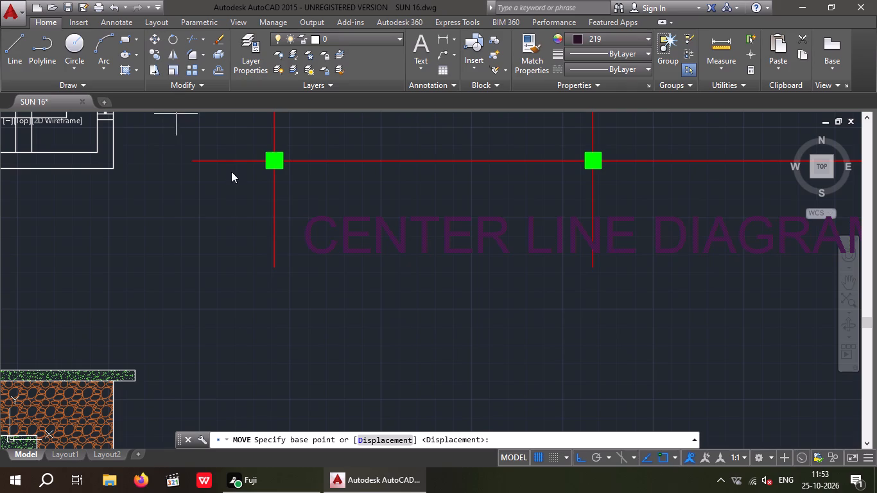
click(311, 248)
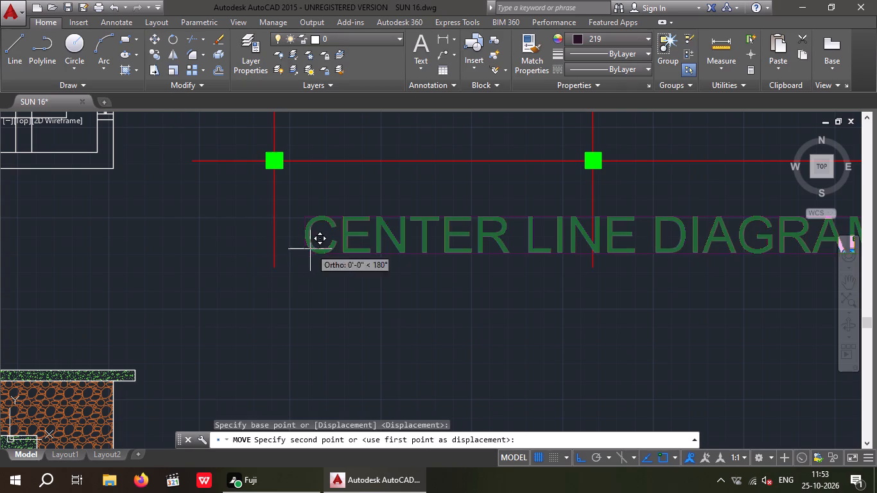
click(308, 305)
scroll(309, 289, down, 2)
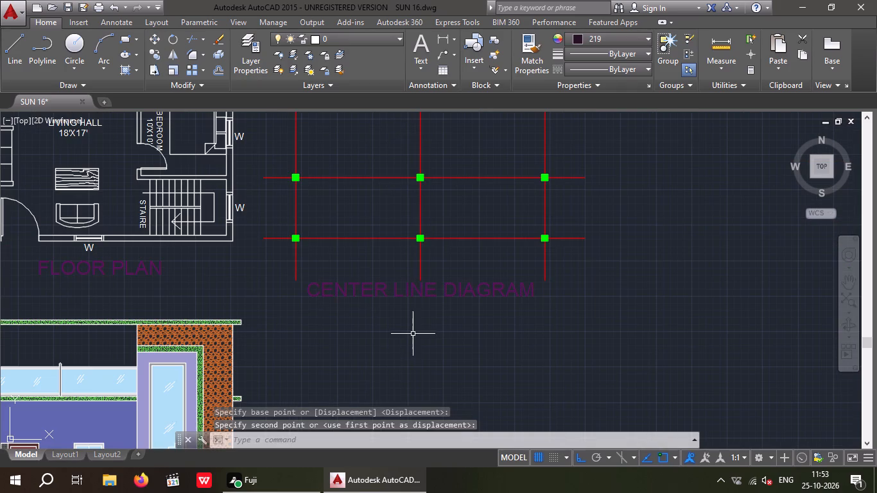
key(Escape)
key(Escape)
Change the wording of the FLOOR PLAN text beneath the coloured elevation to FRONT ELEVATION.
middle_drag(419, 333, 438, 297)
scroll(437, 301, down, 1)
middle_drag(423, 332, 454, 169)
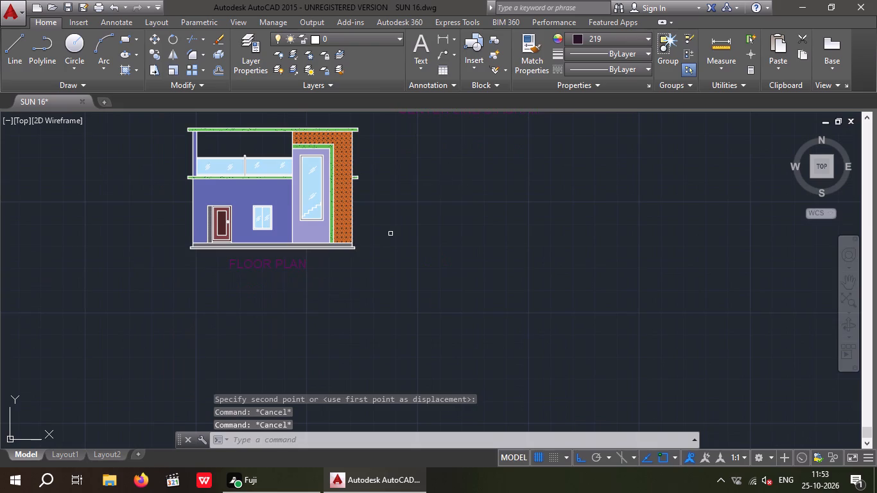
scroll(253, 268, up, 3)
double_click(279, 265)
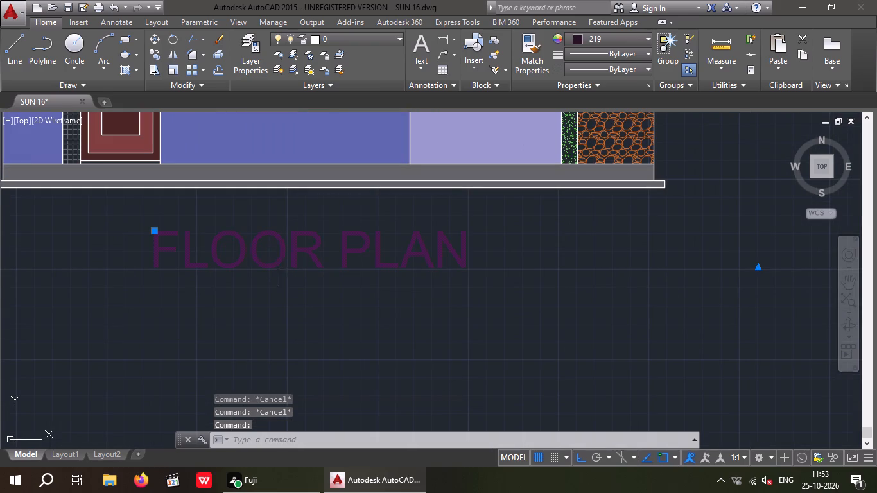
click(478, 262)
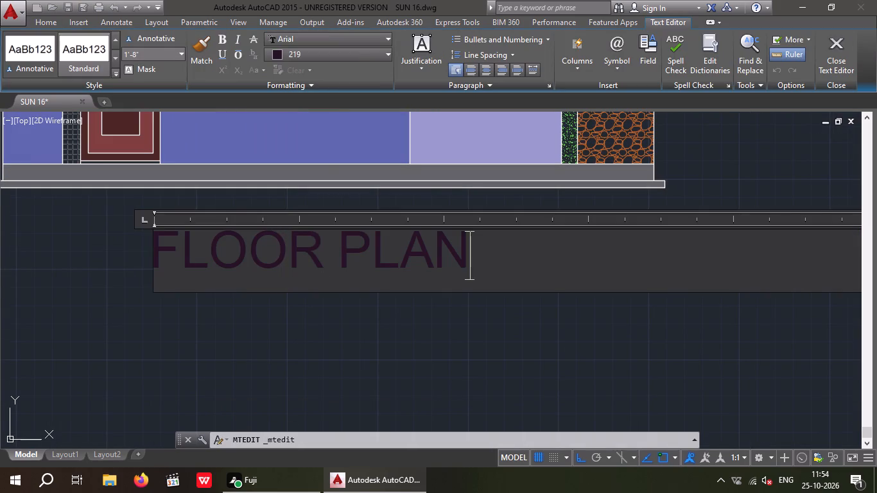
key(BackSpace)
key(BackSpace)
key(BackSpace)
key(BackSpace)
key(BackSpace)
key(BackSpace)
key(BackSpace)
key(BackSpace)
key(BackSpace)
key(BackSpace)
key(BackSpace)
key(BackSpace)
key(BackSpace)
key(BackSpace)
key(BackSpace)
key(BackSpace)
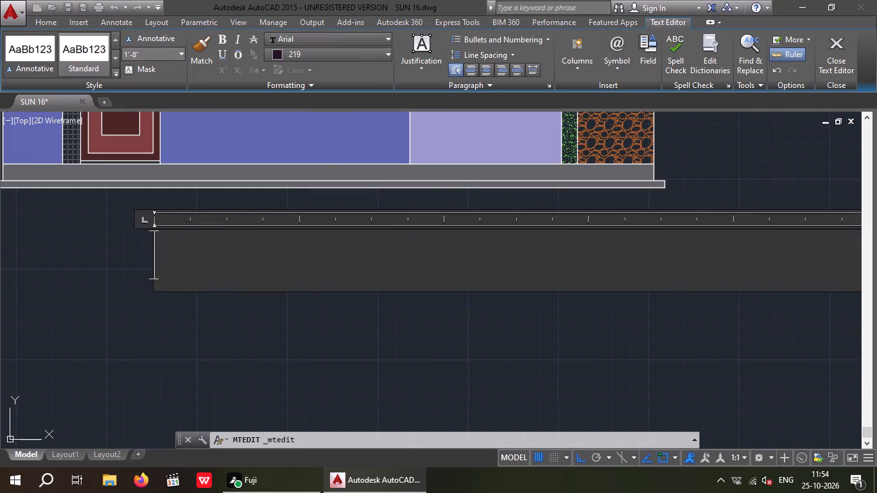
text(FRON)
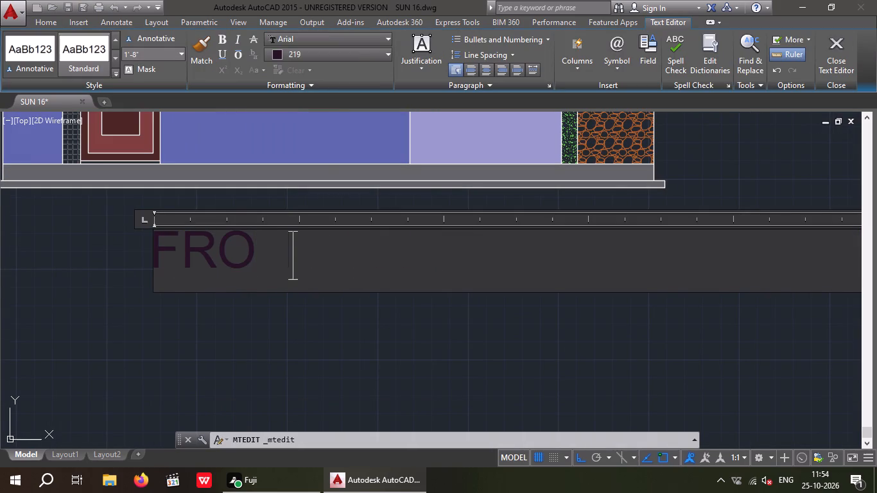
key(t)
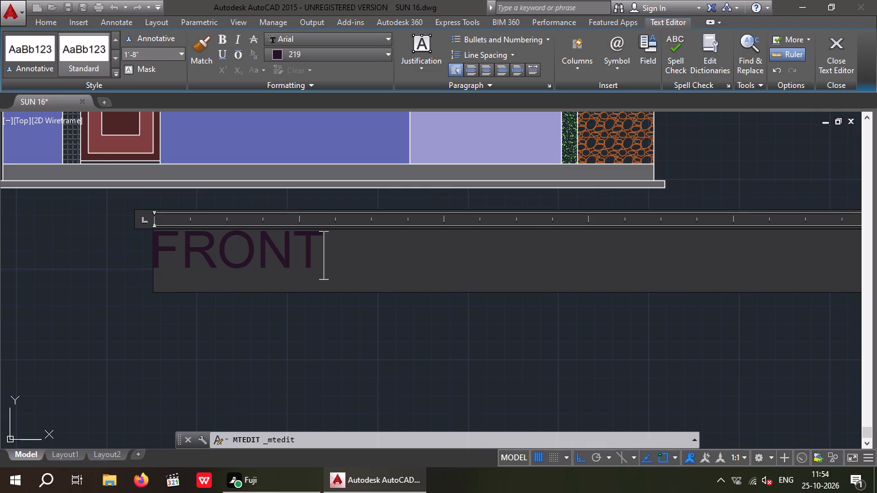
key(space)
text(EL)
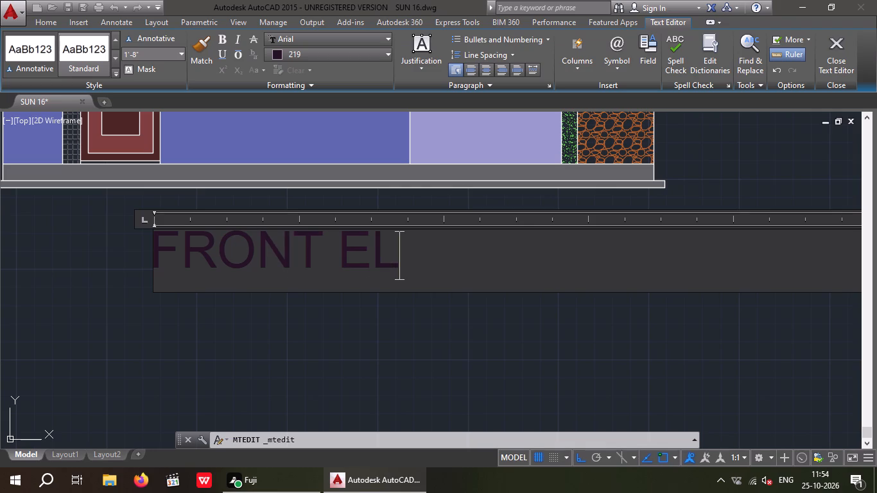
text(EV)
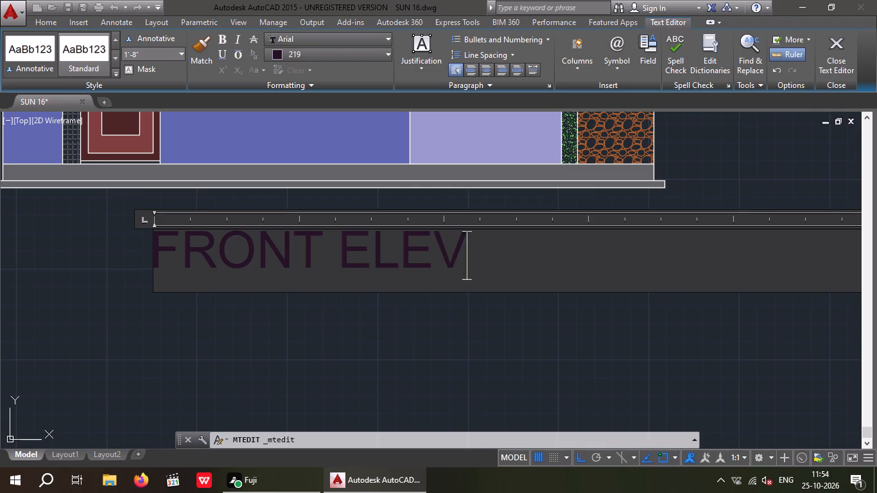
key(a)
text(TIO)
key(n)
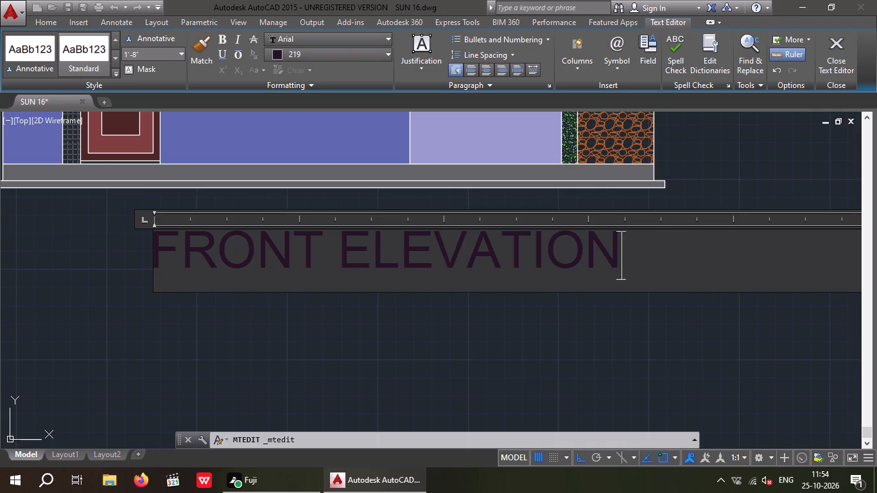
click(277, 388)
Move the FRONT ELEVATION text from its lower-left corner about 3 ft horizontally to the left, centring it under the elevation.
scroll(281, 358, down, 3)
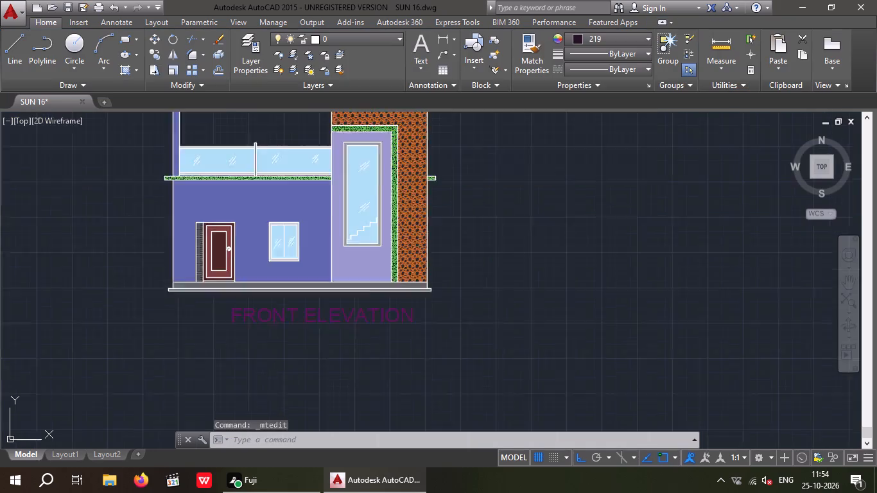
scroll(254, 341, up, 4)
drag(278, 357, 234, 336)
click(202, 280)
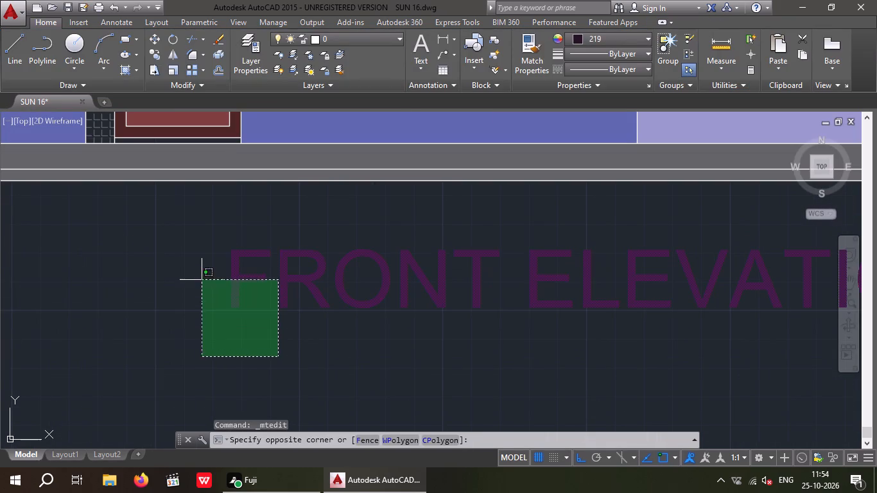
click(156, 38)
scroll(295, 385, down, 3)
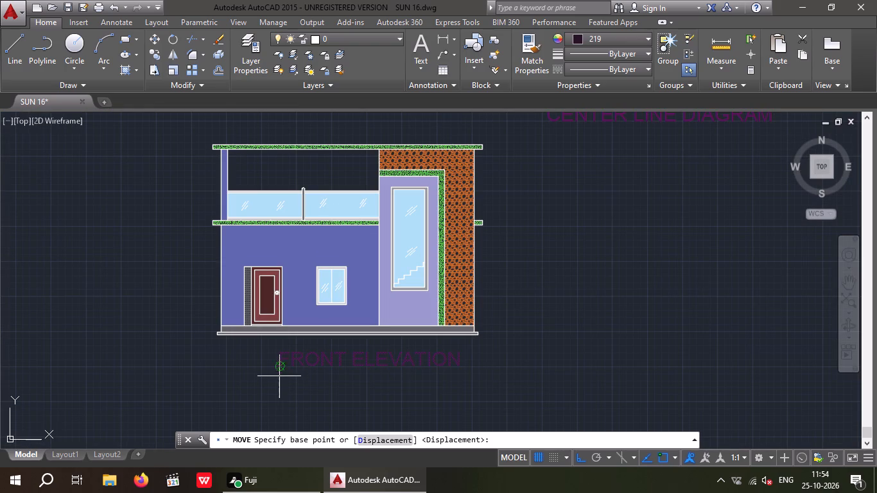
scroll(275, 373, up, 2)
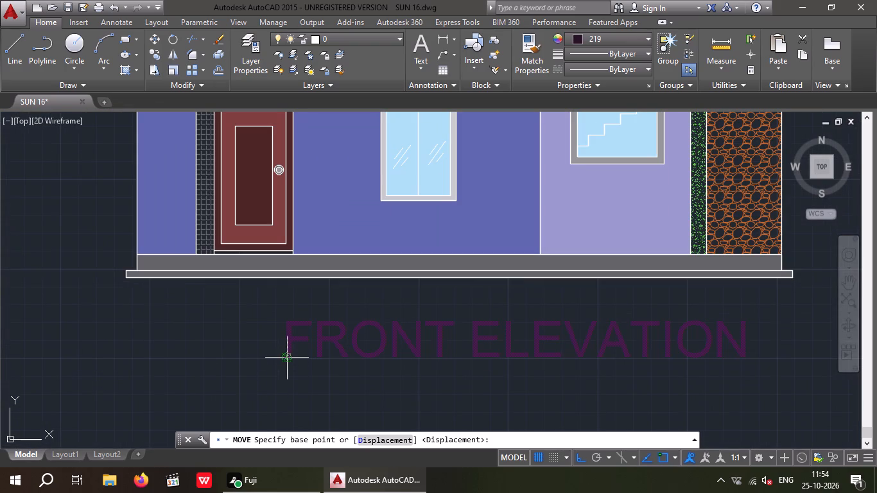
click(282, 358)
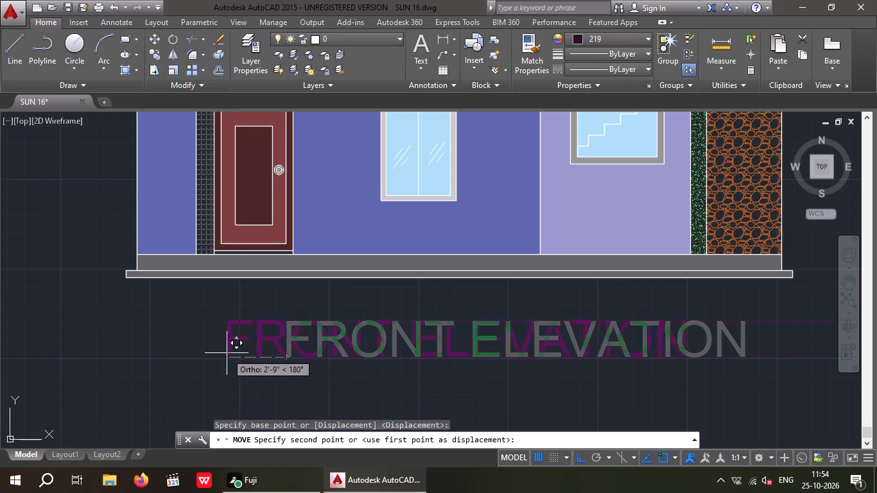
click(223, 354)
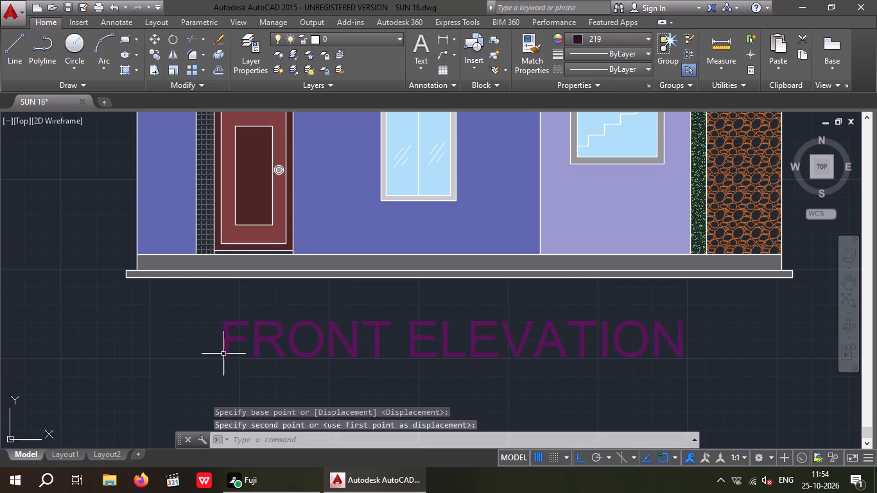
Set the colour of the FRONT ELEVATION text to green.
scroll(234, 350, down, 3)
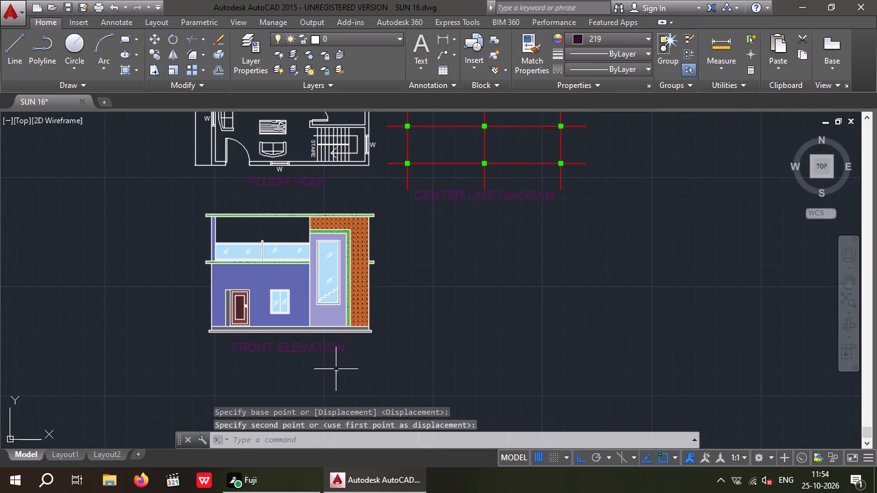
scroll(266, 367, up, 2)
drag(285, 377, 274, 372)
click(216, 316)
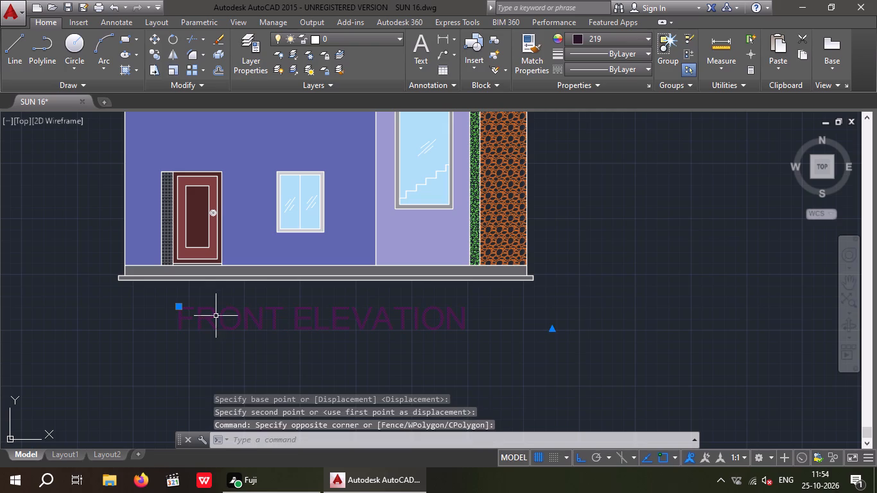
click(602, 36)
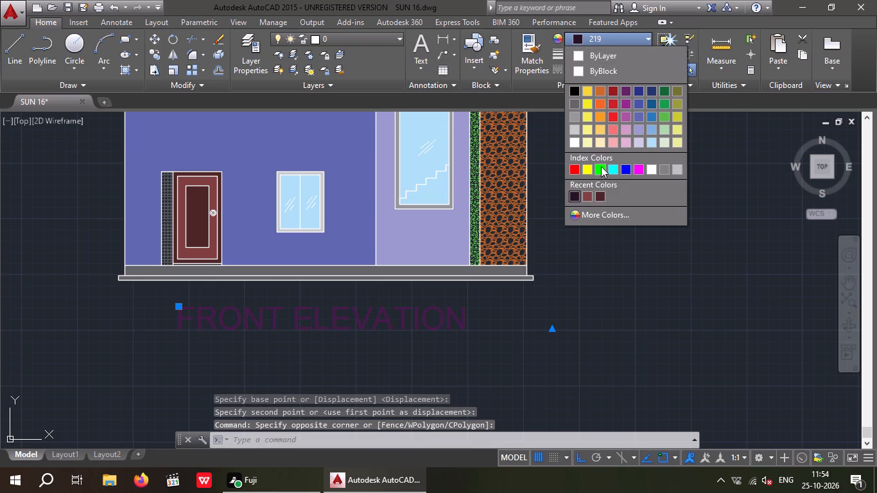
click(600, 166)
key(Escape)
Set the colour of the CENTER LINE DIAGRAM text under the column grid to green.
middle_drag(607, 296, 432, 386)
scroll(509, 345, down, 1)
scroll(451, 355, down, 2)
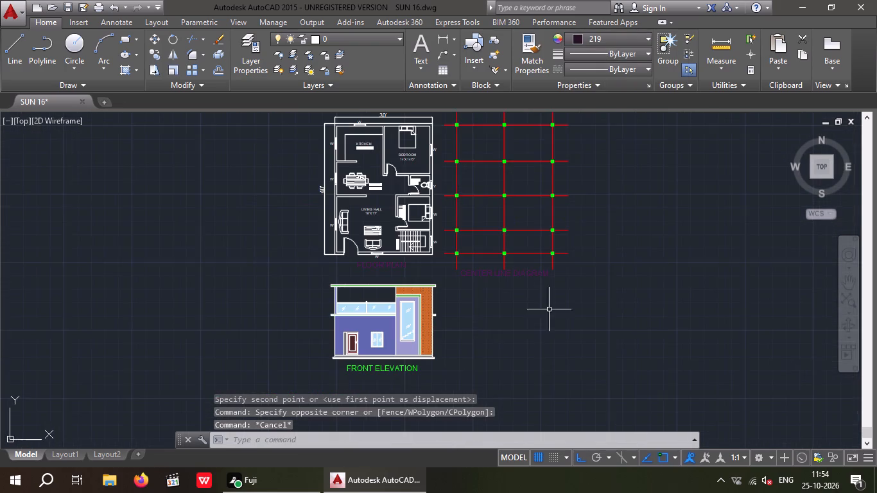
scroll(521, 279, up, 3)
drag(372, 296, 339, 275)
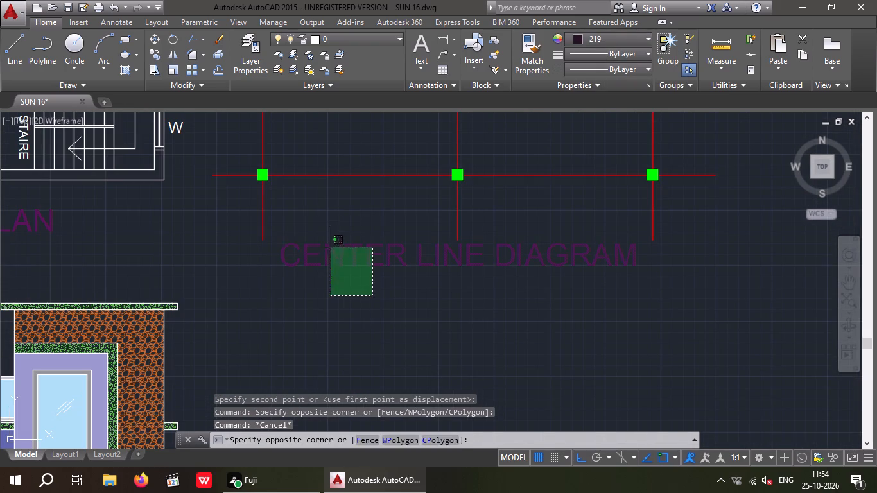
click(331, 247)
click(598, 42)
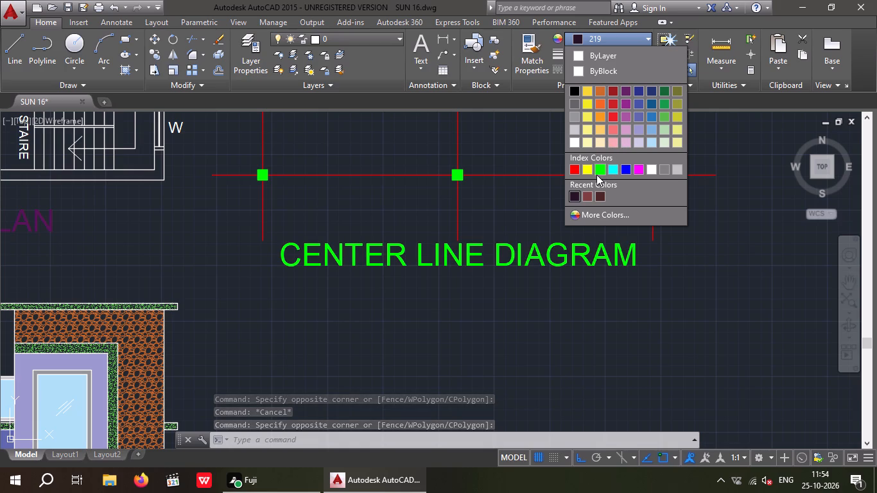
click(596, 175)
key(Escape)
Set the colour of the FLOOR PLAN text beneath the plan to green.
scroll(517, 275, down, 3)
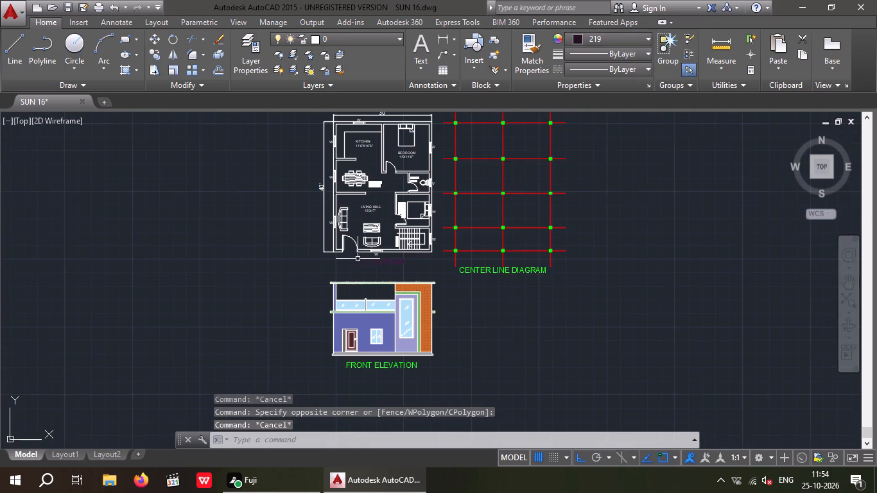
scroll(360, 259, up, 4)
drag(392, 312, 316, 275)
click(298, 254)
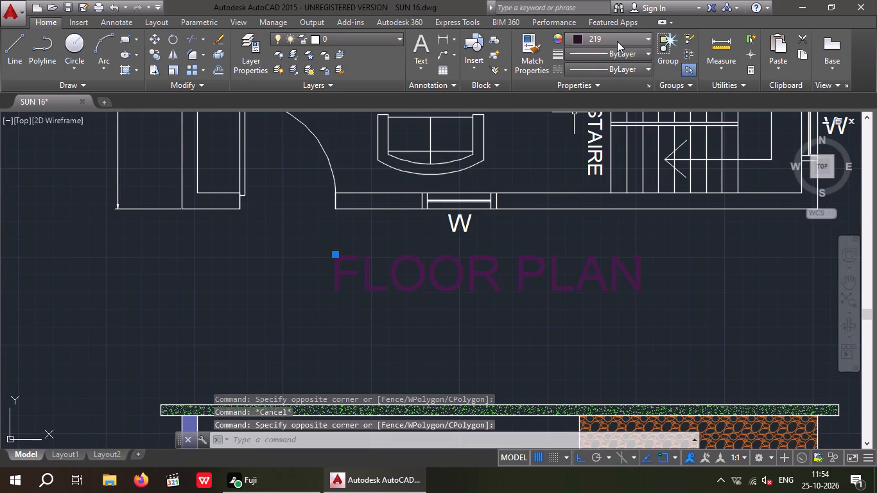
click(617, 41)
click(598, 169)
key(Escape)
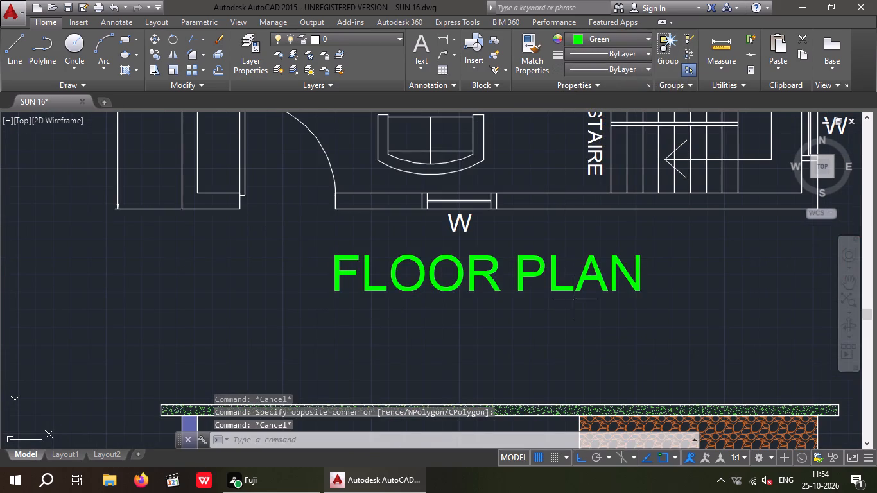
Save the drawing.
middle_drag(539, 284, 419, 316)
scroll(431, 297, down, 2)
key(ctrl+s)
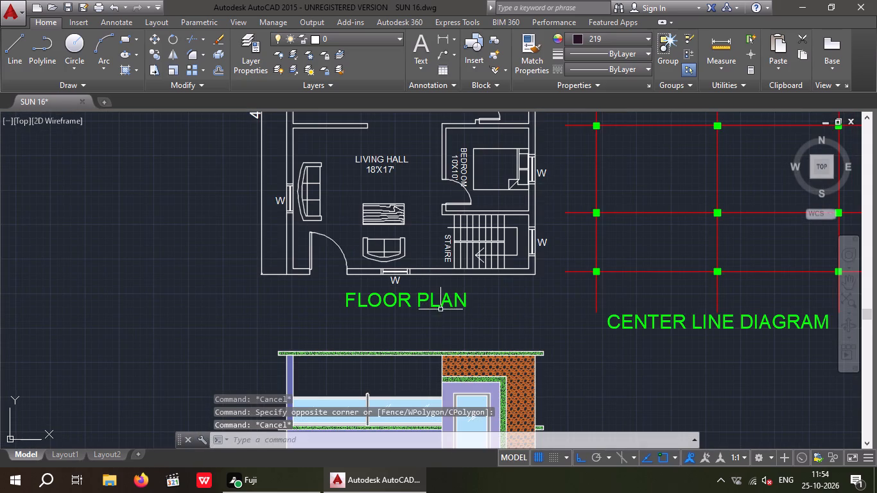
key(ctrl+s)
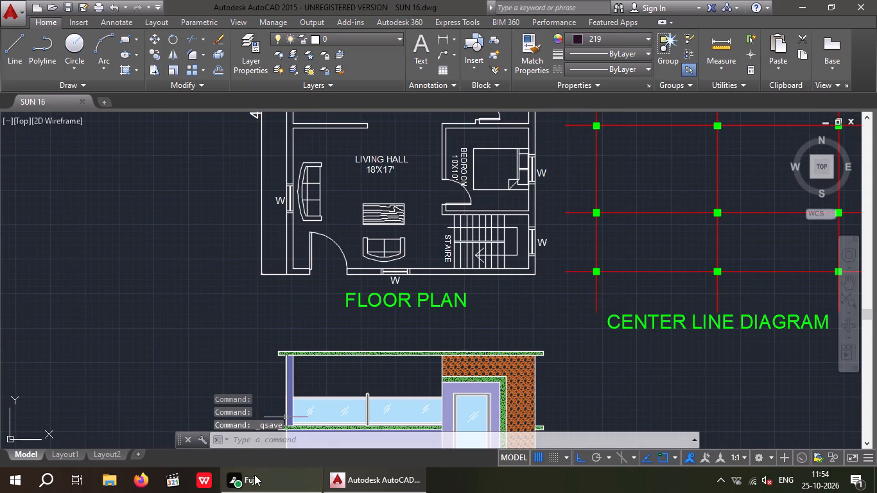
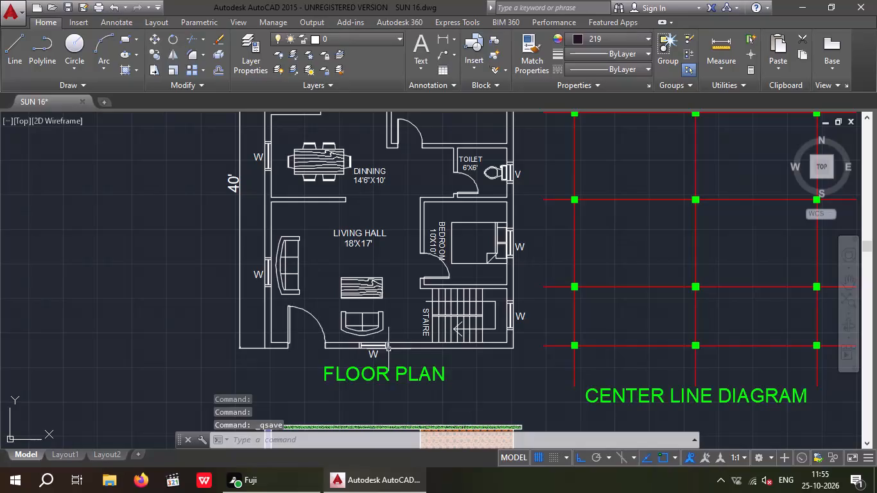
Select every window marked W plus the toilet ventilator marked V in the floor plan and set their colour to orange 248,153,30.
scroll(376, 356, up, 4)
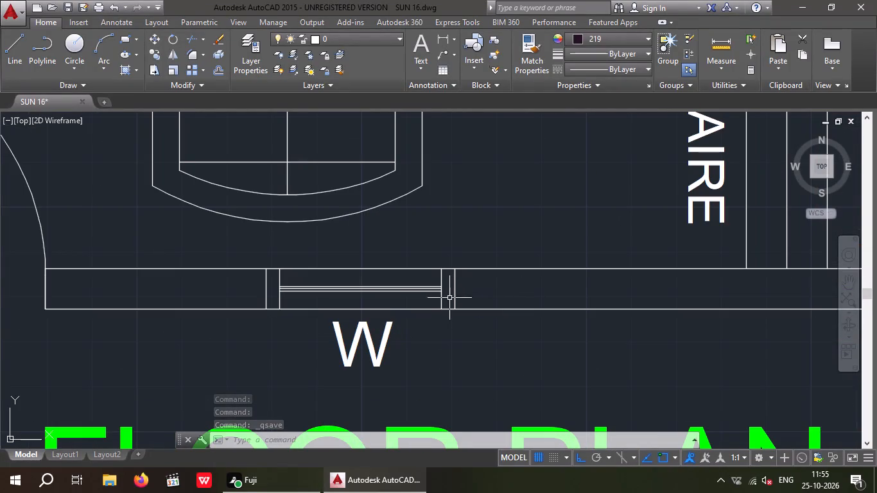
scroll(417, 290, up, 2)
drag(527, 257, 477, 277)
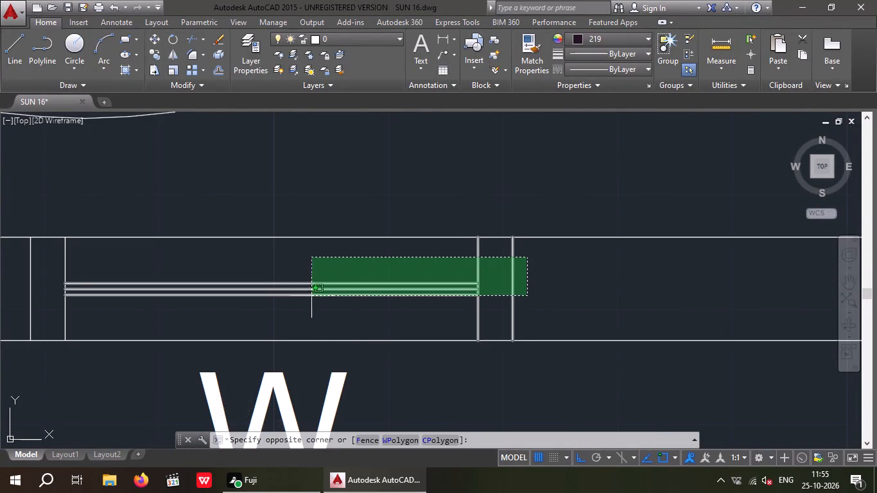
middle_drag(311, 296, 459, 313)
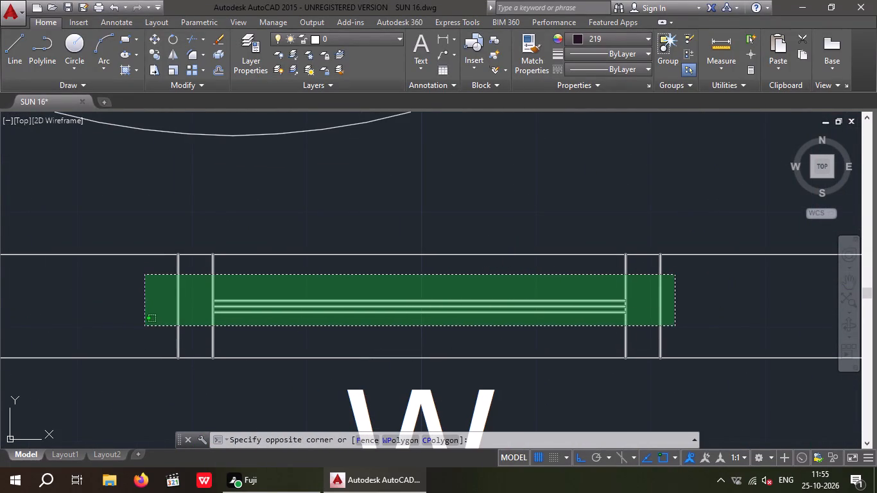
click(144, 326)
scroll(159, 285, down, 4)
middle_drag(192, 313, 180, 419)
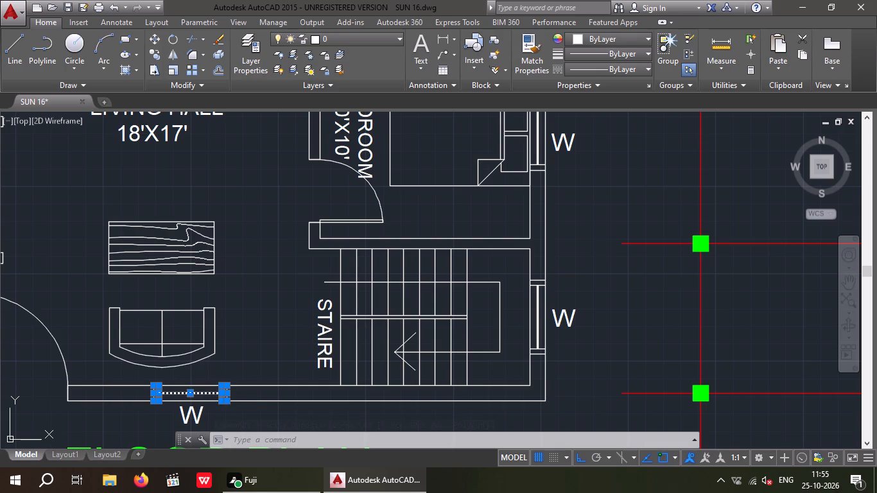
scroll(544, 323, up, 1)
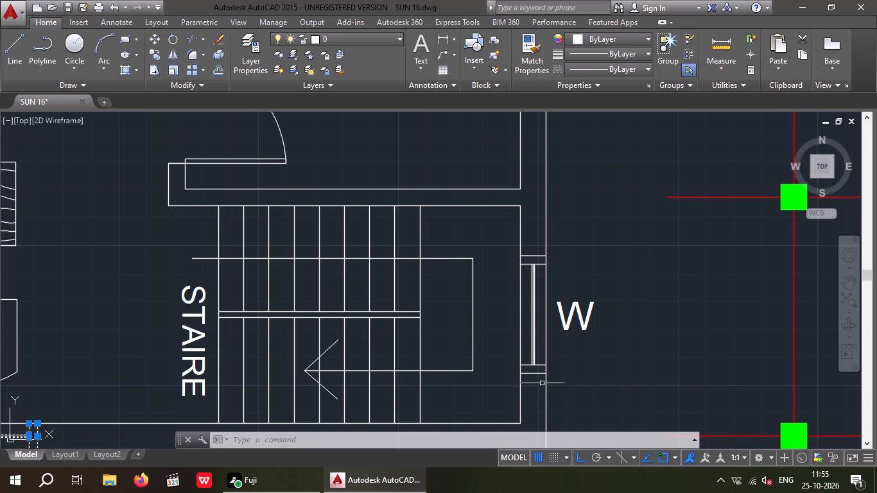
click(543, 376)
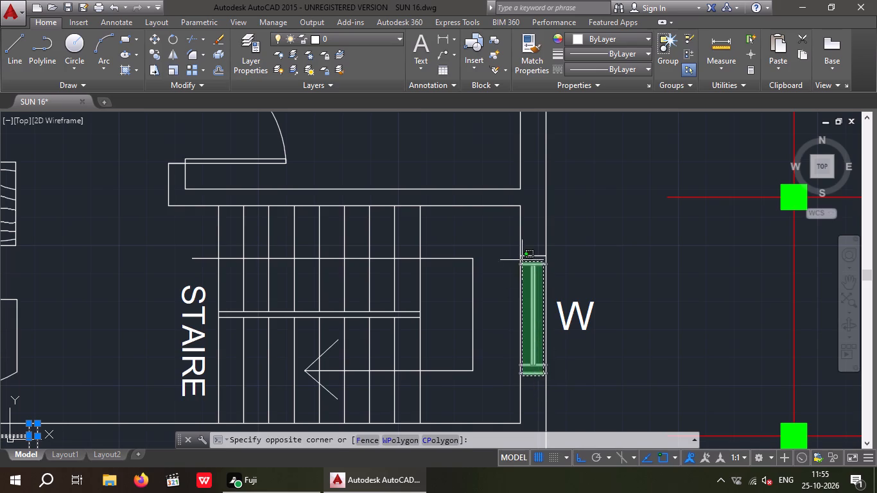
click(525, 236)
scroll(575, 188, down, 1)
middle_drag(574, 194, 563, 256)
scroll(562, 247, down, 2)
middle_drag(559, 253, 562, 324)
scroll(554, 275, up, 2)
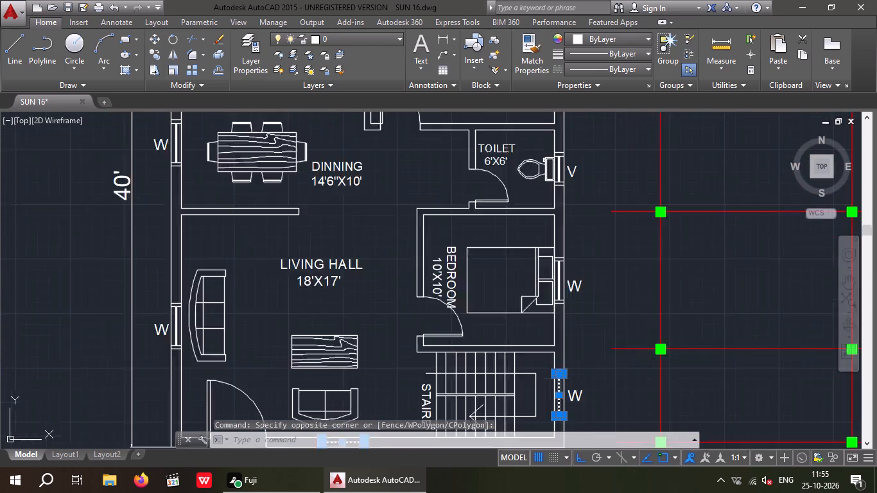
scroll(555, 279, up, 2)
drag(578, 384, 568, 373)
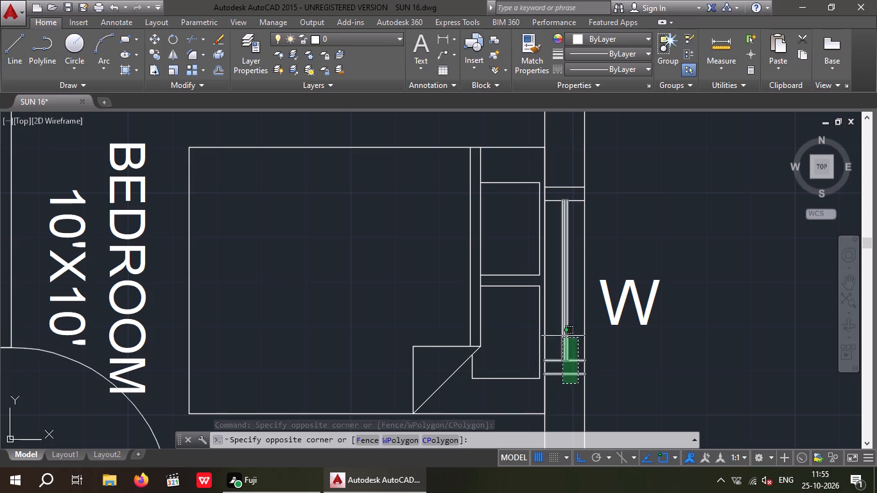
click(558, 170)
scroll(559, 169, down, 4)
scroll(313, 214, up, 4)
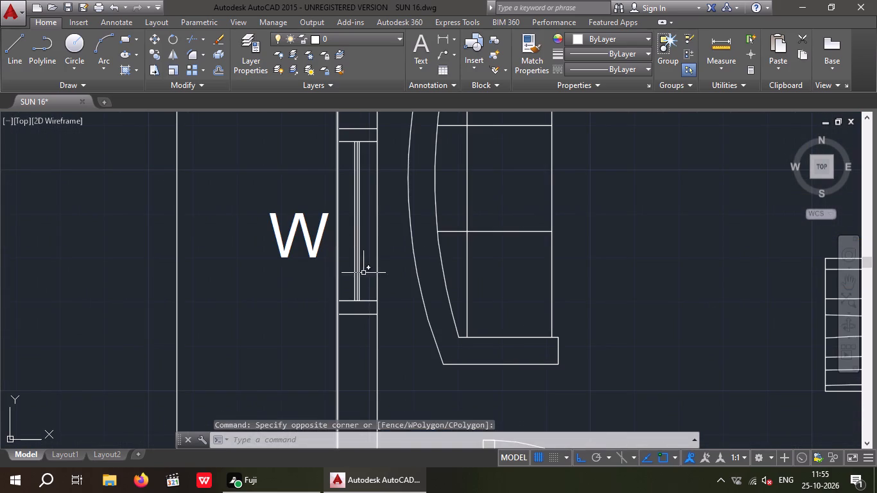
click(369, 327)
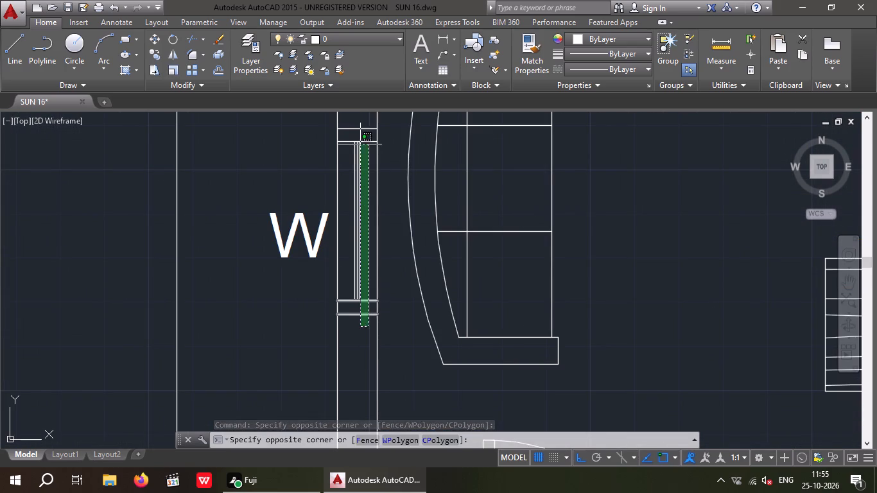
click(353, 118)
middle_drag(303, 177, 263, 292)
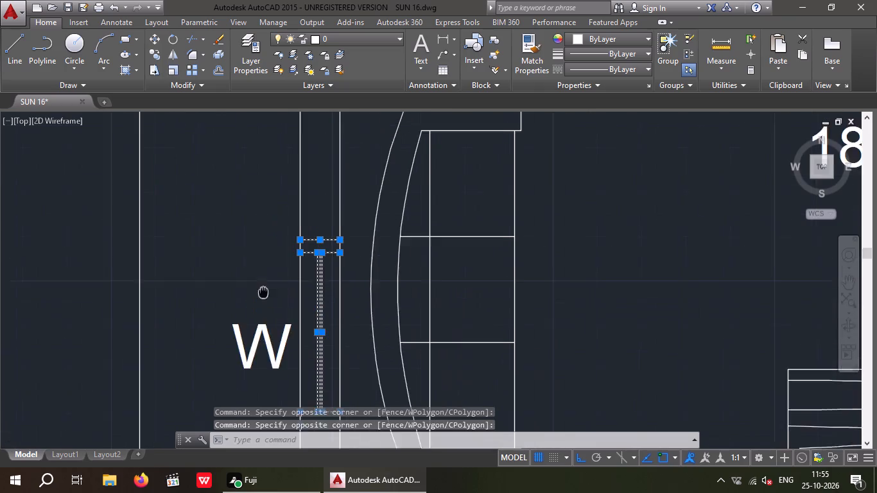
scroll(265, 264, down, 2)
scroll(343, 198, down, 1)
middle_drag(363, 219, 301, 297)
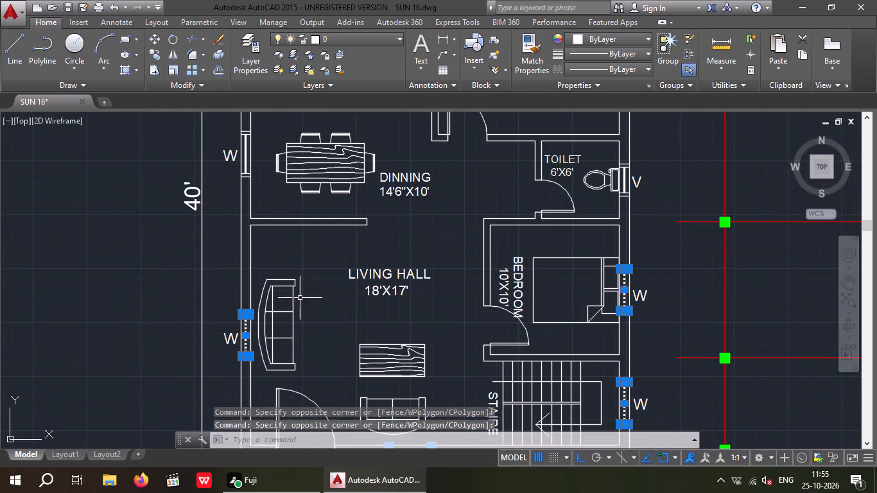
middle_drag(360, 246, 318, 305)
scroll(196, 199, up, 3)
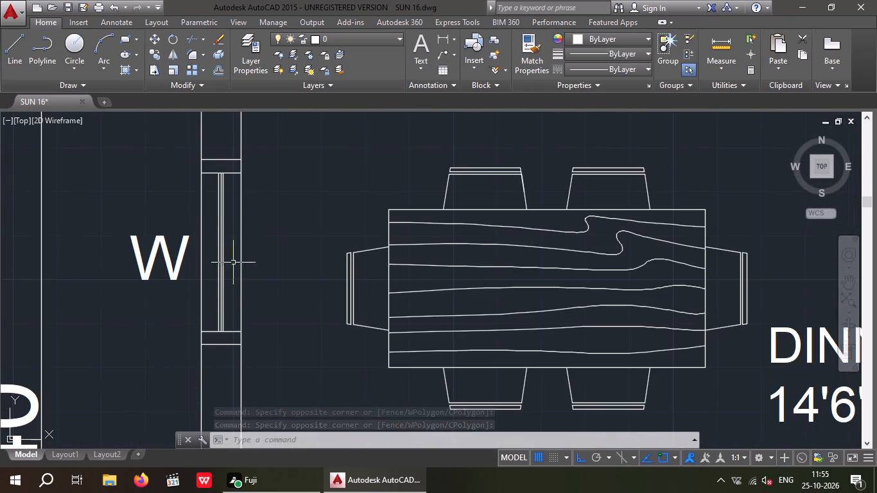
drag(232, 354, 230, 347)
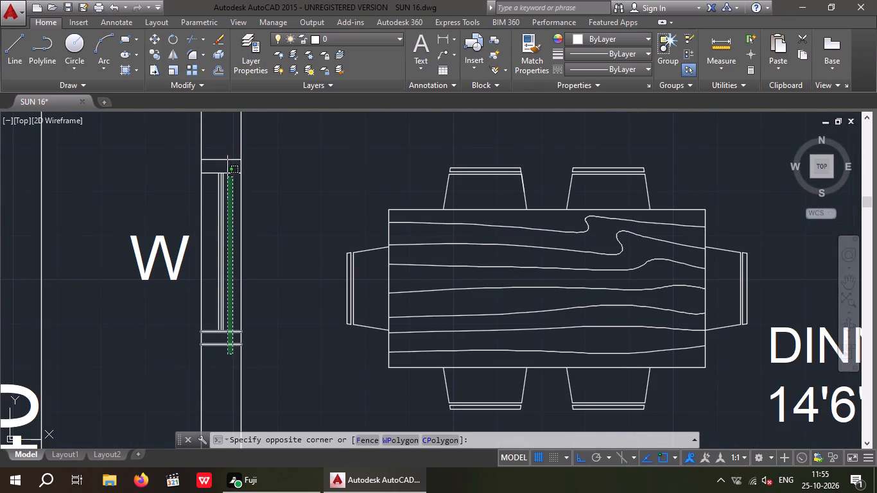
click(213, 151)
scroll(213, 162, down, 3)
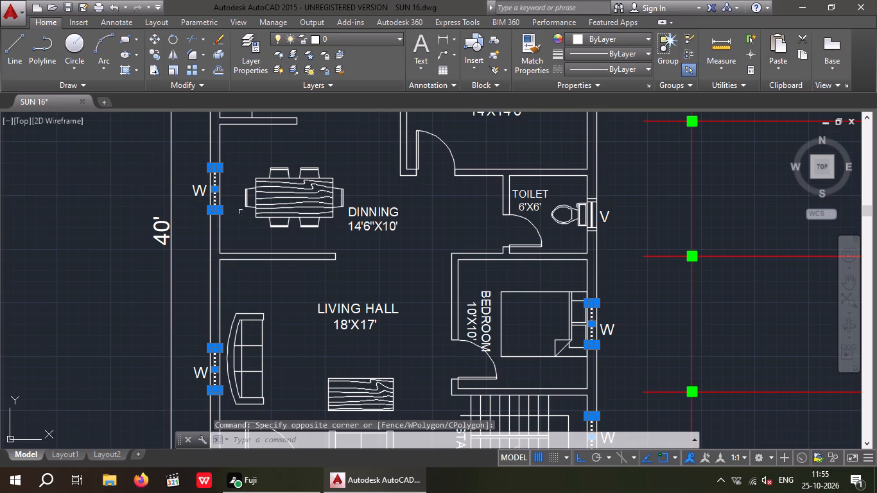
middle_drag(454, 230, 213, 244)
scroll(352, 226, up, 4)
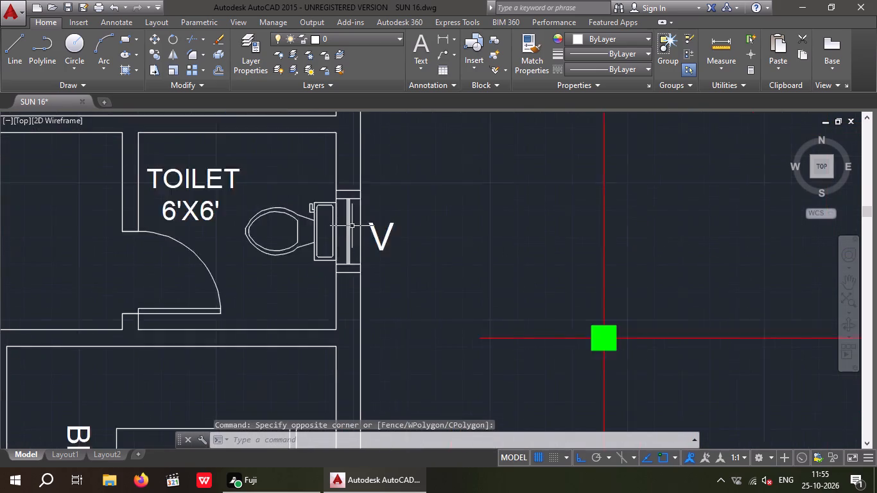
click(356, 313)
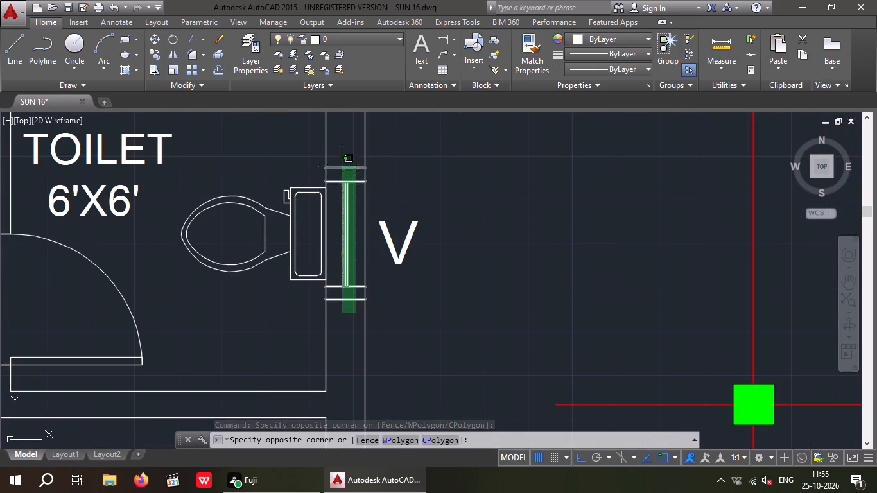
click(340, 159)
scroll(345, 171, down, 3)
middle_drag(422, 186, 430, 266)
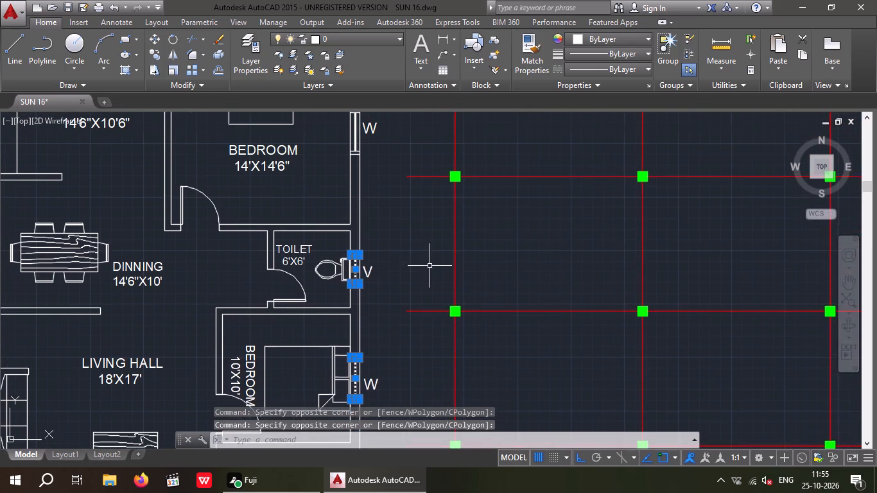
middle_drag(408, 246, 412, 300)
scroll(361, 167, up, 2)
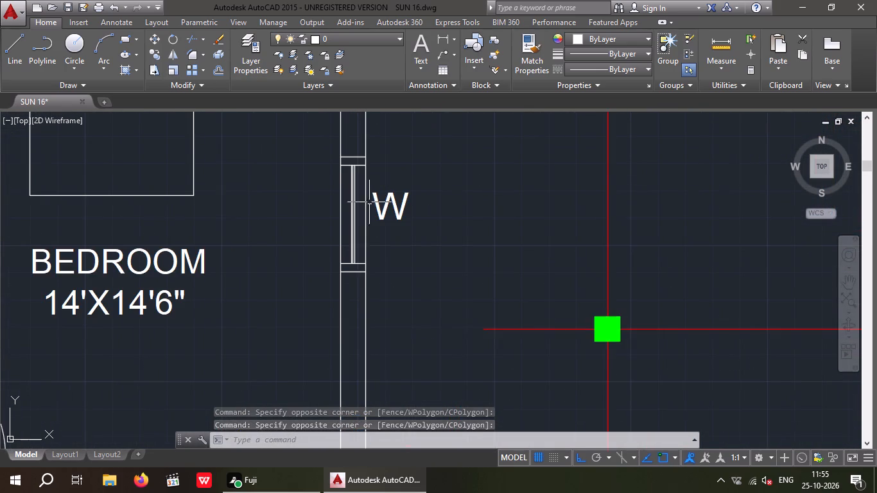
click(360, 282)
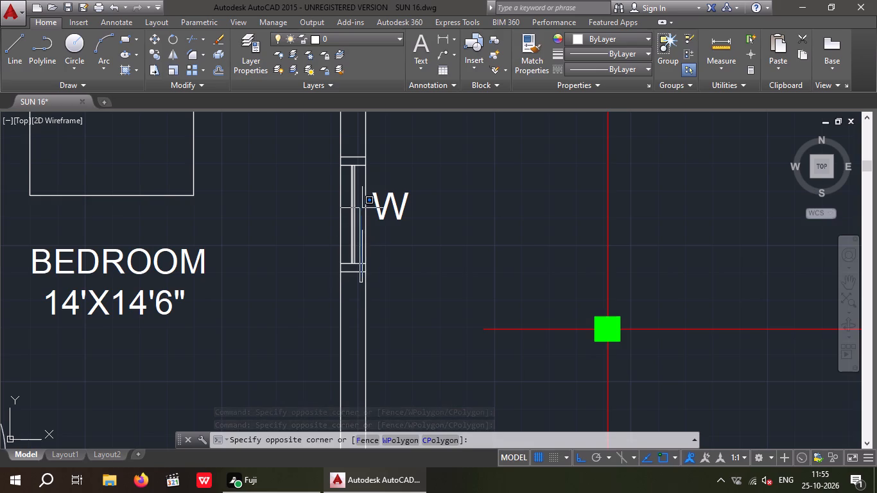
click(347, 141)
middle_drag(401, 195, 401, 271)
scroll(399, 228, down, 2)
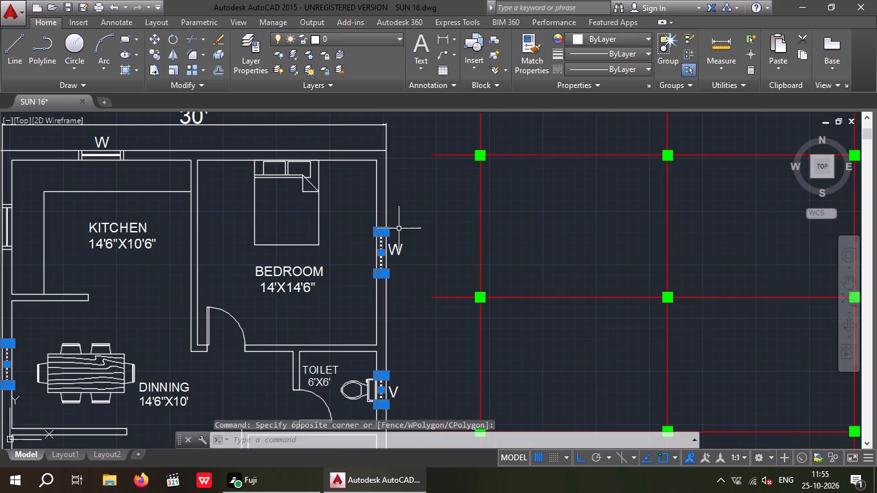
middle_drag(286, 246, 429, 277)
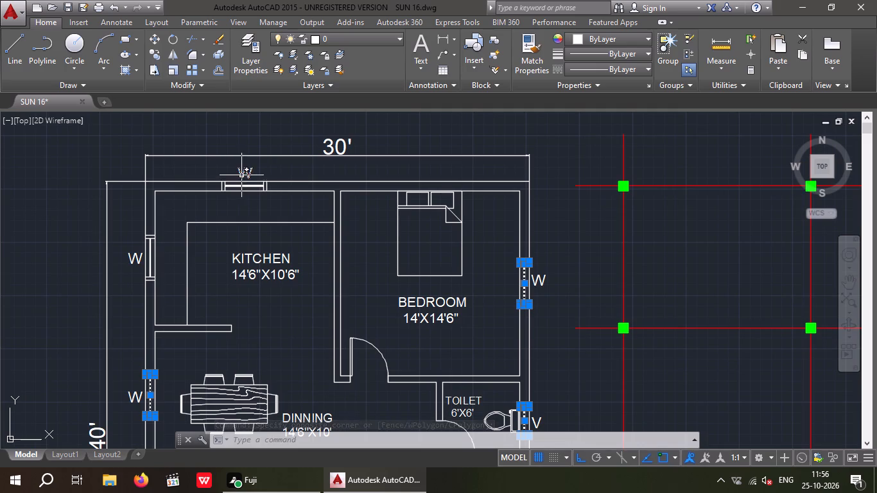
scroll(226, 182, up, 3)
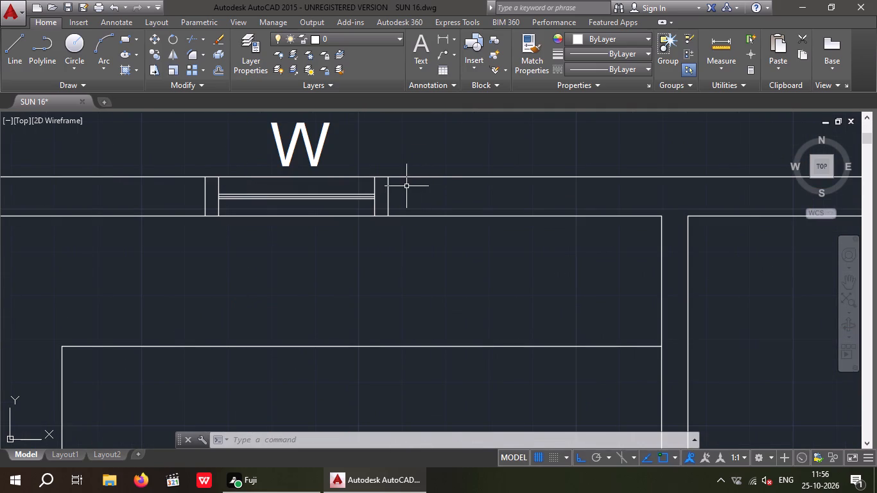
click(401, 186)
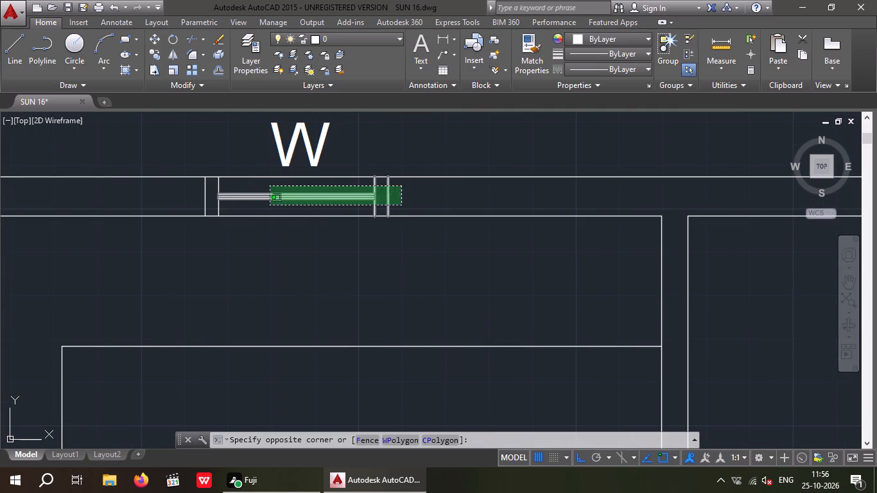
click(180, 207)
scroll(196, 194, down, 2)
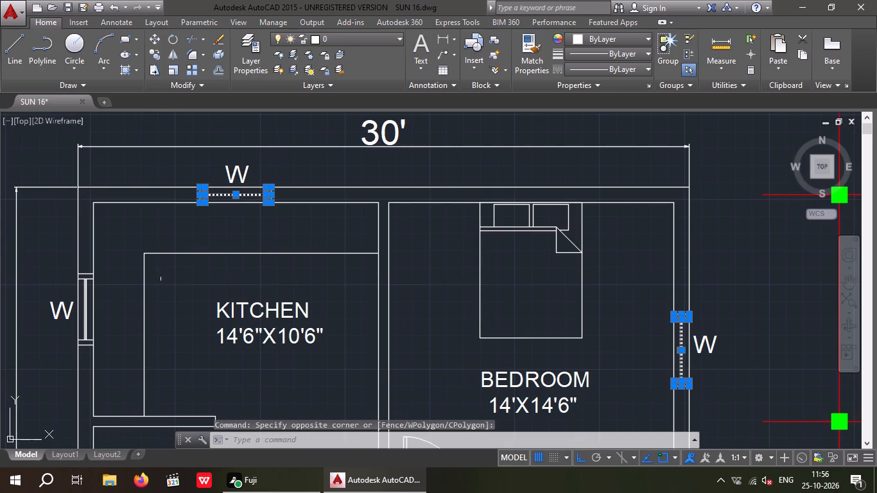
scroll(89, 322, up, 3)
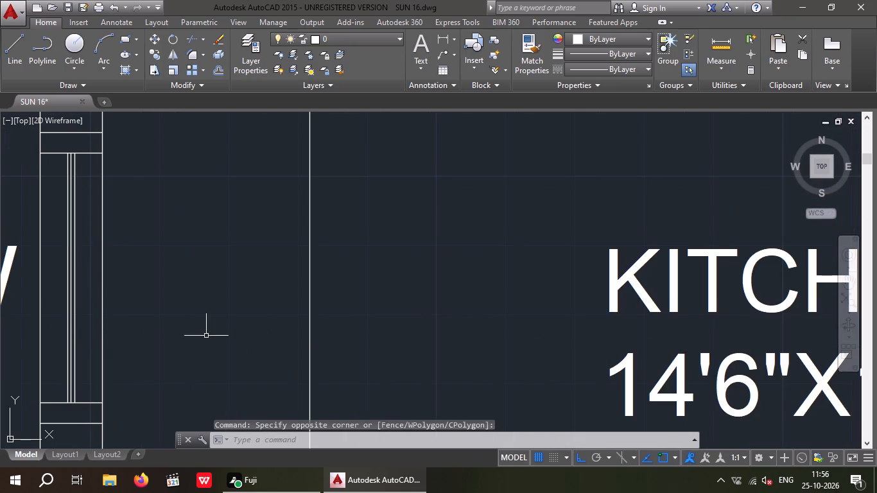
middle_drag(207, 336, 383, 318)
scroll(334, 327, down, 1)
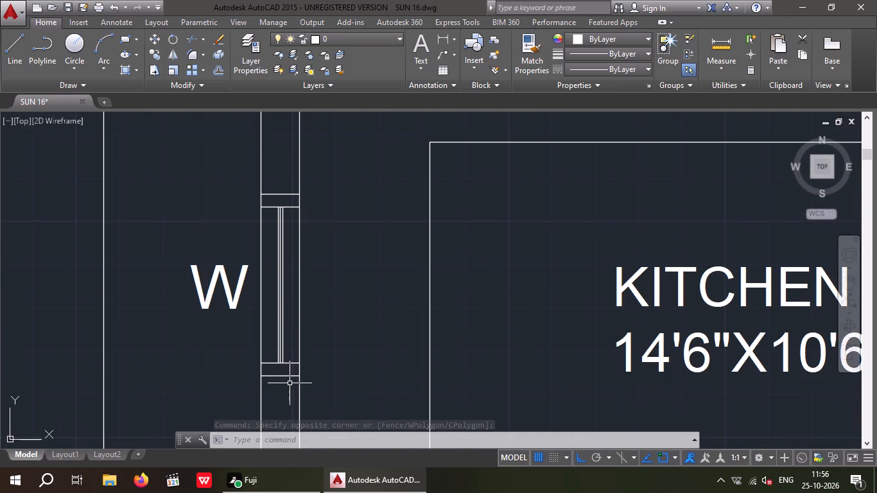
drag(288, 383, 281, 371)
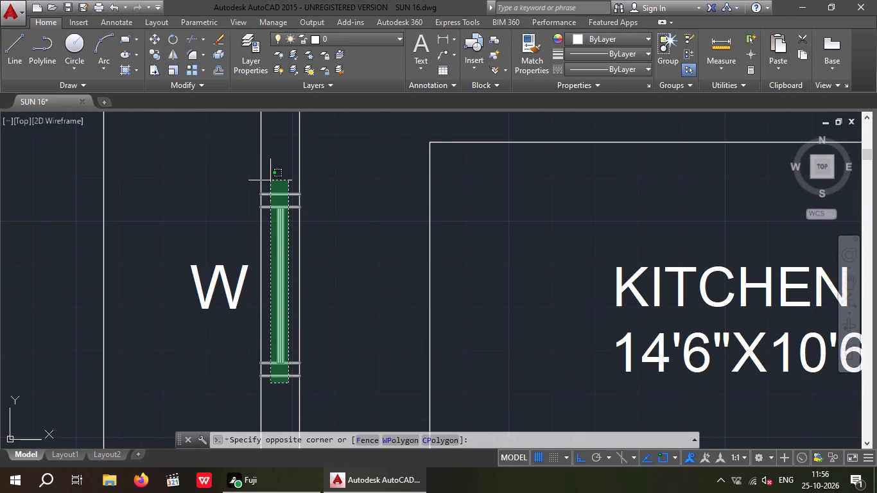
click(270, 180)
scroll(288, 184, down, 1)
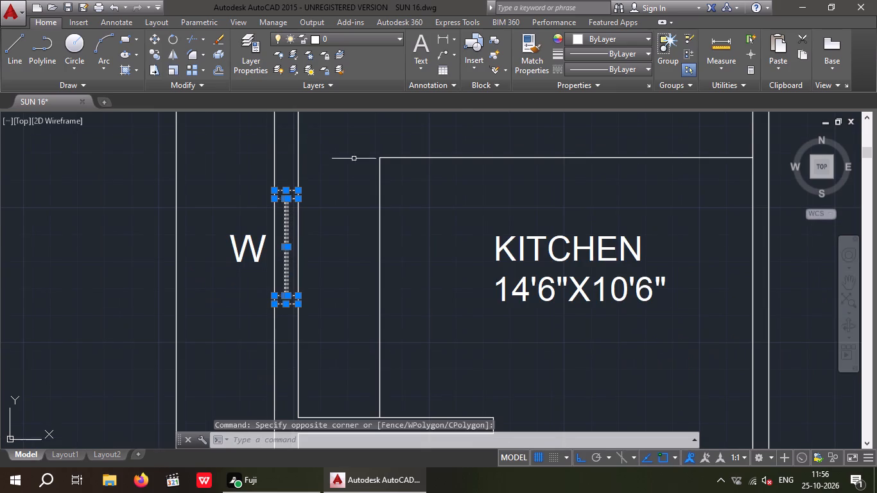
click(585, 37)
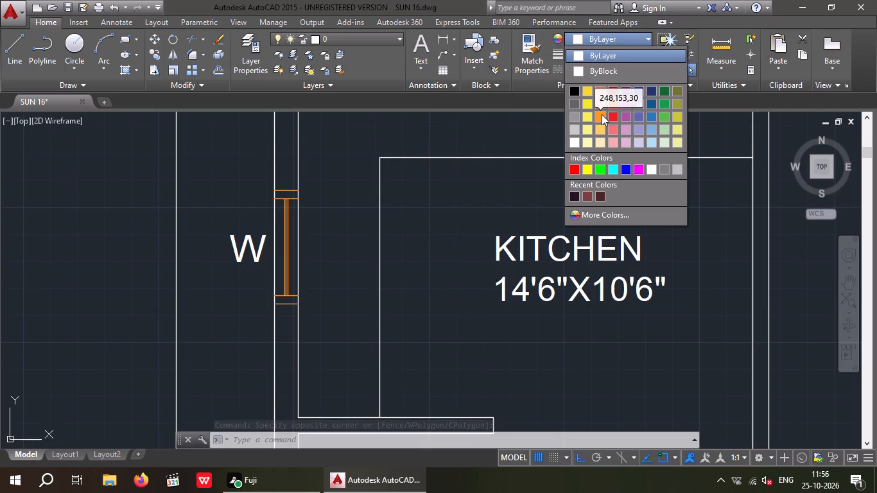
click(602, 114)
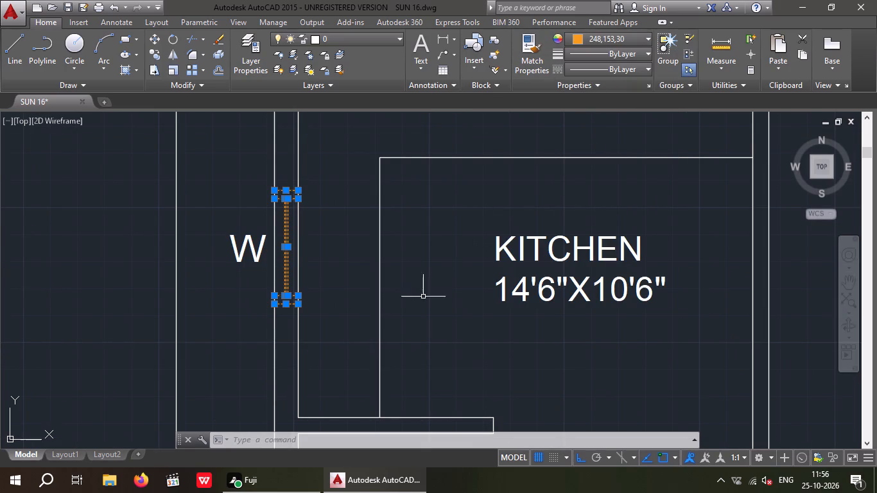
key(Escape)
key(Escape)
Select the toilet ventilator marked V in the floor plan and change its colour to darker orange 205,105,40.
scroll(447, 237, down, 3)
middle_drag(430, 250, 225, 243)
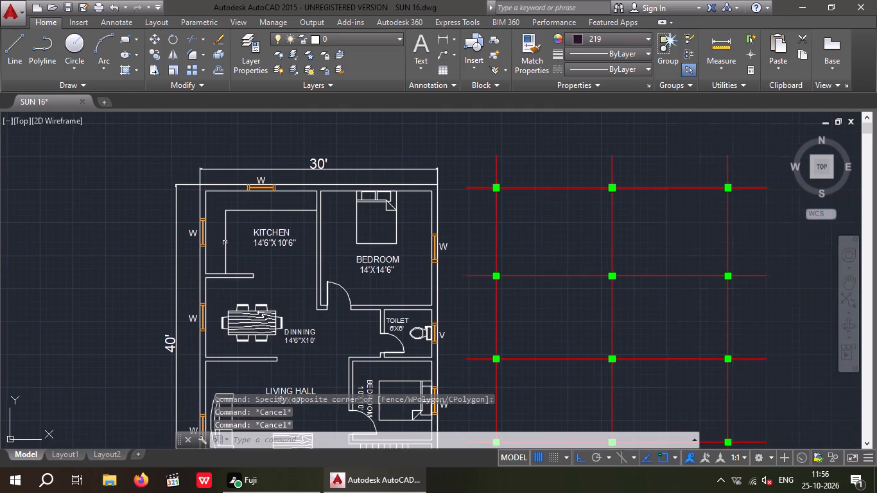
scroll(432, 340, up, 6)
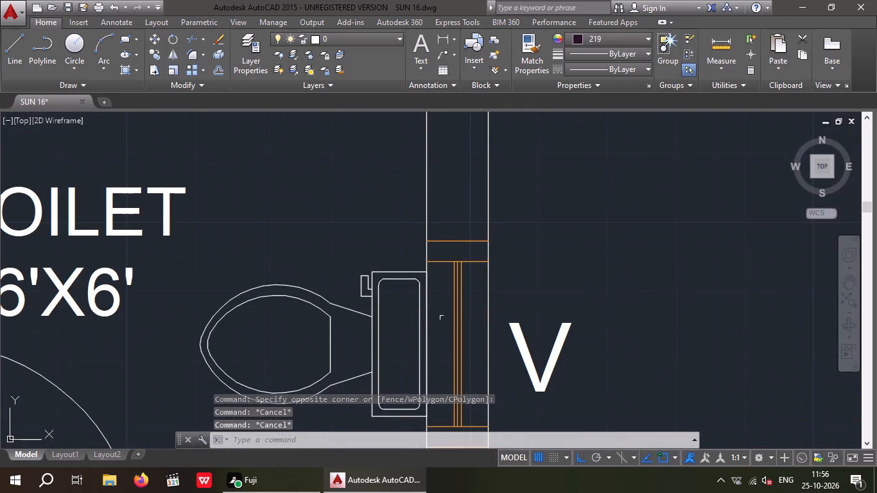
middle_drag(371, 279, 268, 238)
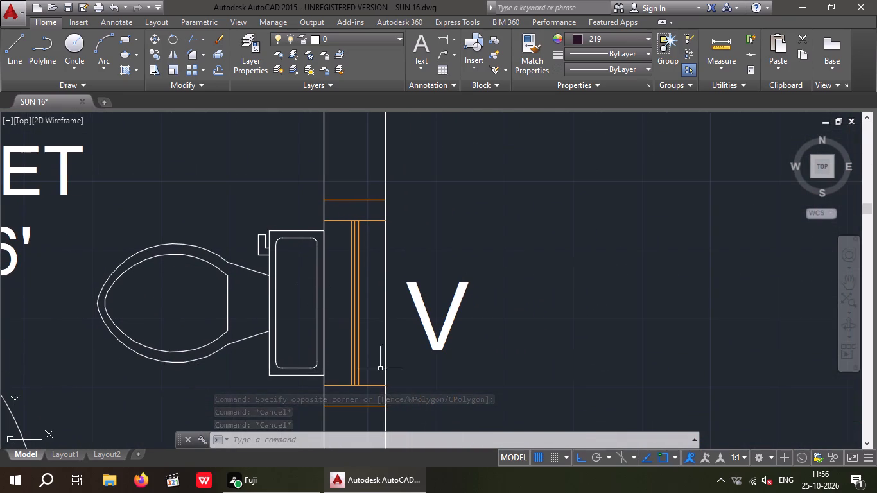
drag(369, 419, 366, 420)
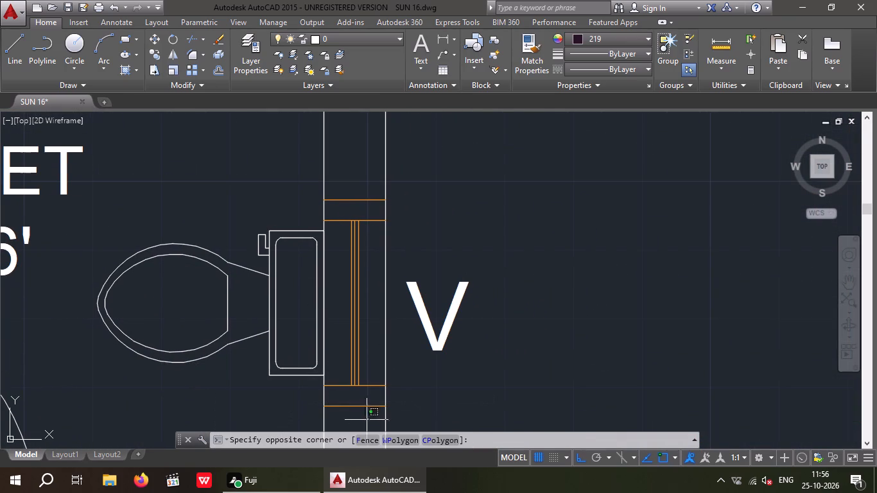
drag(366, 420, 360, 417)
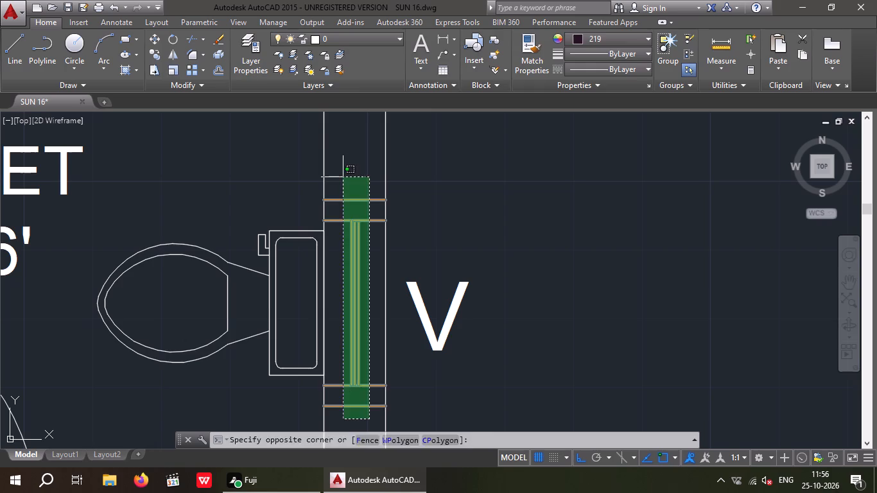
click(343, 177)
click(588, 41)
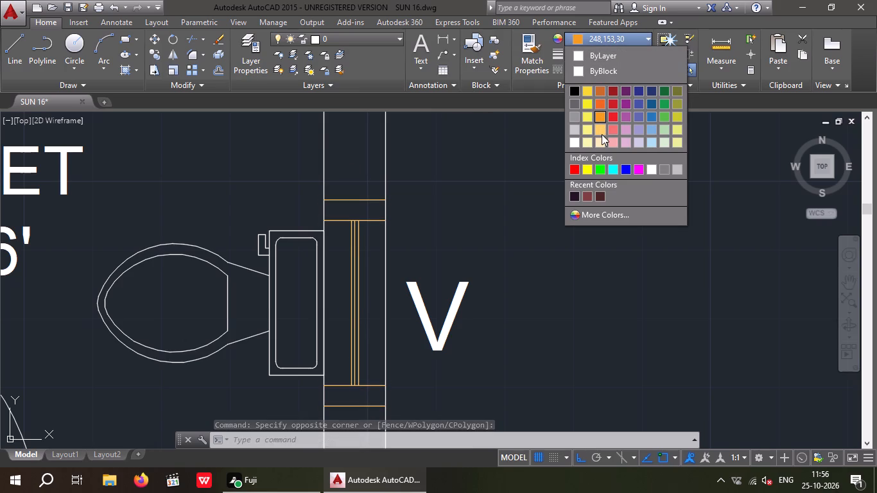
click(596, 90)
key(Escape)
key(Escape)
Select every W window label around the floor plan and set their colour to yellow.
scroll(519, 251, down, 1)
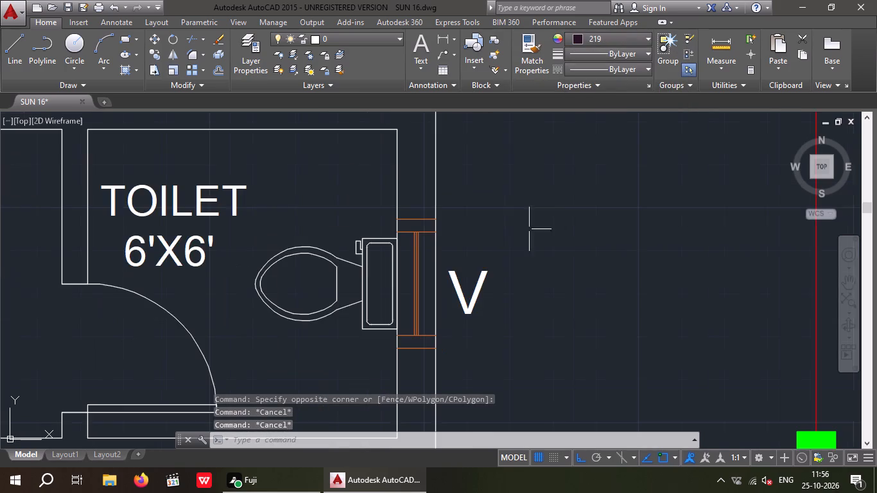
scroll(538, 250, down, 2)
scroll(526, 355, down, 2)
middle_drag(544, 303, 508, 289)
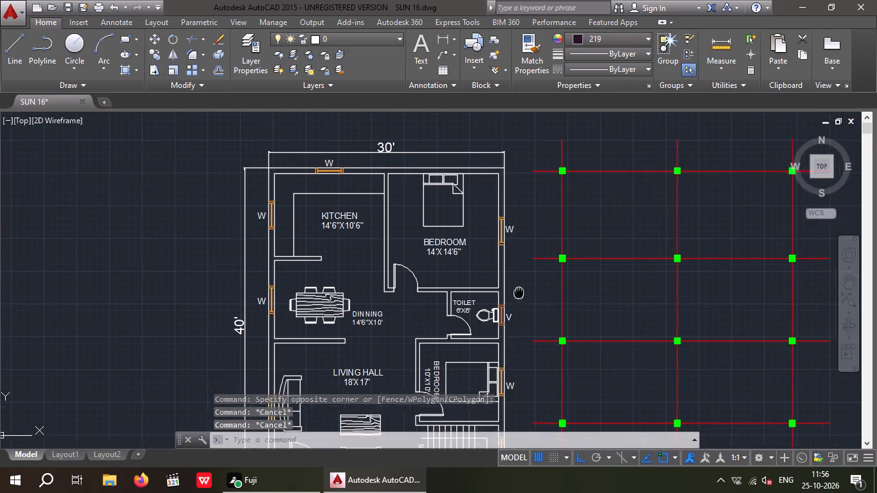
middle_drag(508, 289, 437, 261)
middle_drag(254, 178, 250, 230)
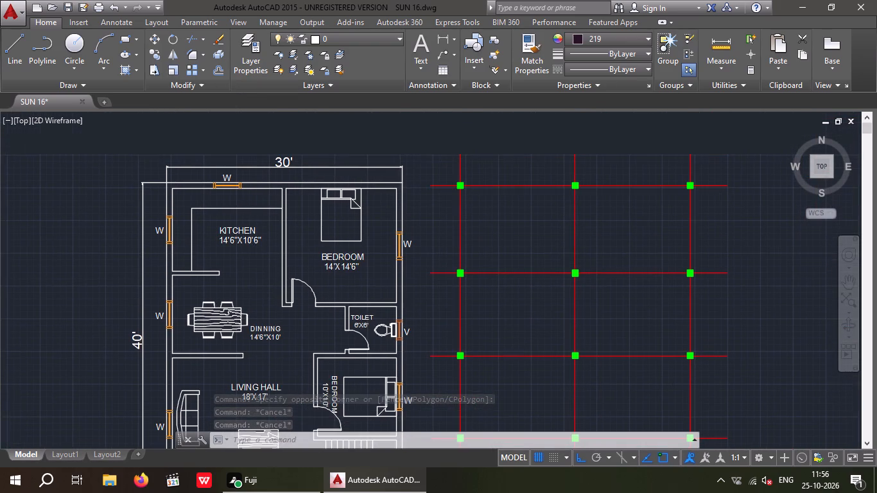
scroll(230, 173, up, 5)
drag(254, 164, 161, 227)
drag(141, 228, 146, 226)
scroll(179, 195, down, 5)
scroll(71, 298, up, 3)
click(83, 288)
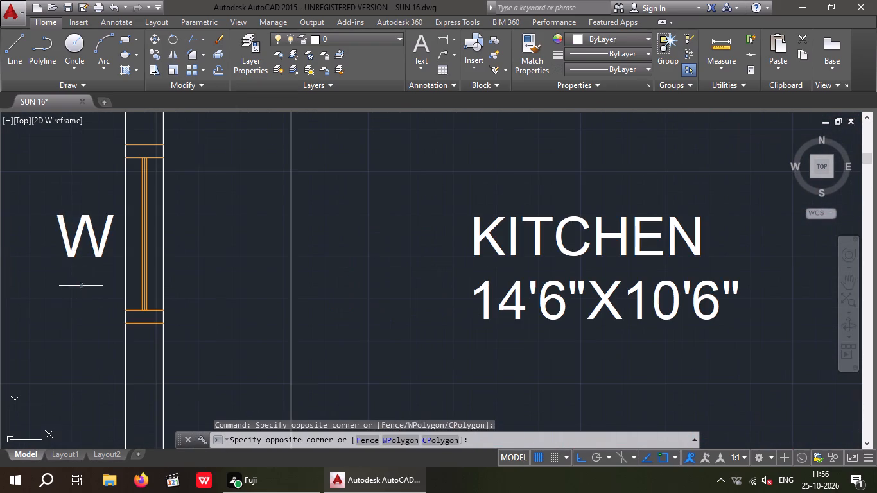
click(60, 209)
scroll(69, 187, down, 6)
scroll(83, 272, up, 4)
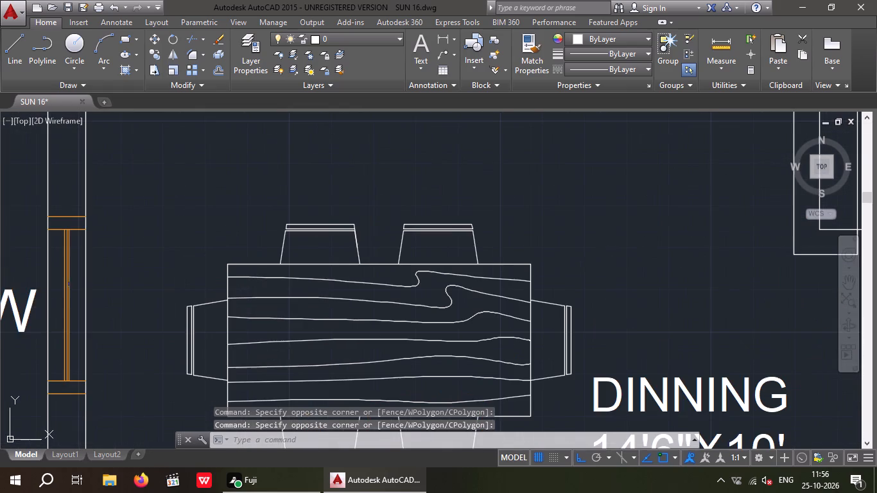
middle_drag(18, 340, 162, 317)
drag(155, 316, 137, 291)
click(123, 243)
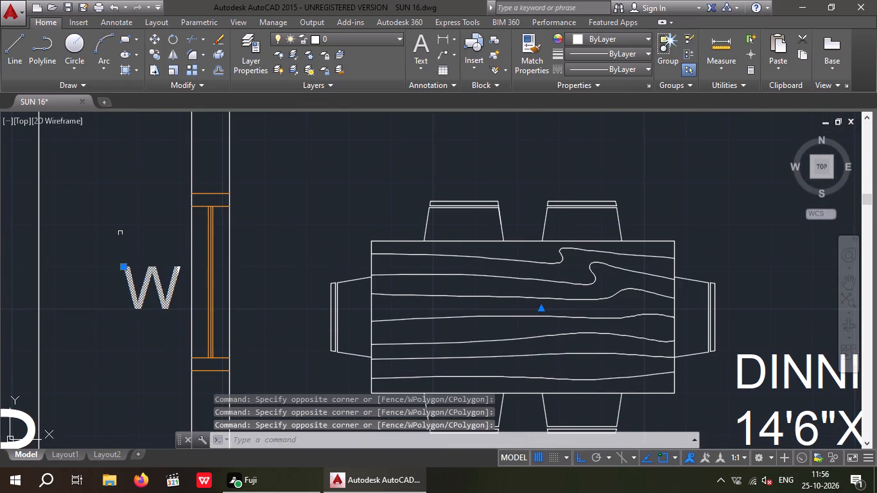
scroll(125, 224, down, 5)
scroll(123, 304, up, 4)
drag(155, 298, 128, 277)
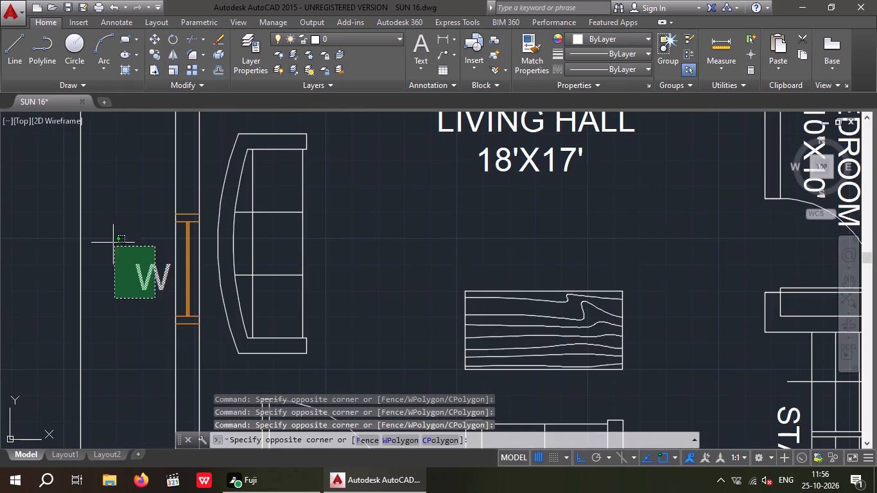
click(112, 236)
scroll(109, 237, down, 4)
scroll(182, 292, up, 4)
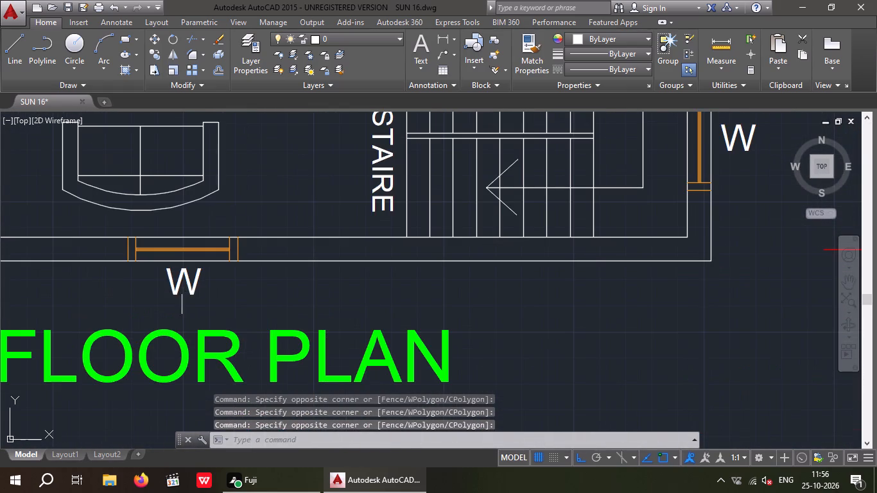
scroll(187, 285, up, 1)
drag(213, 274, 130, 304)
click(128, 305)
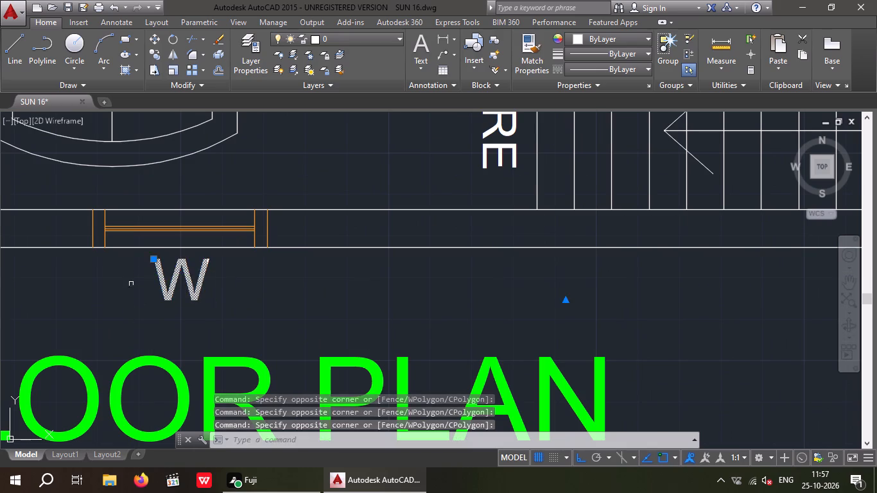
scroll(133, 281, down, 4)
scroll(272, 239, up, 4)
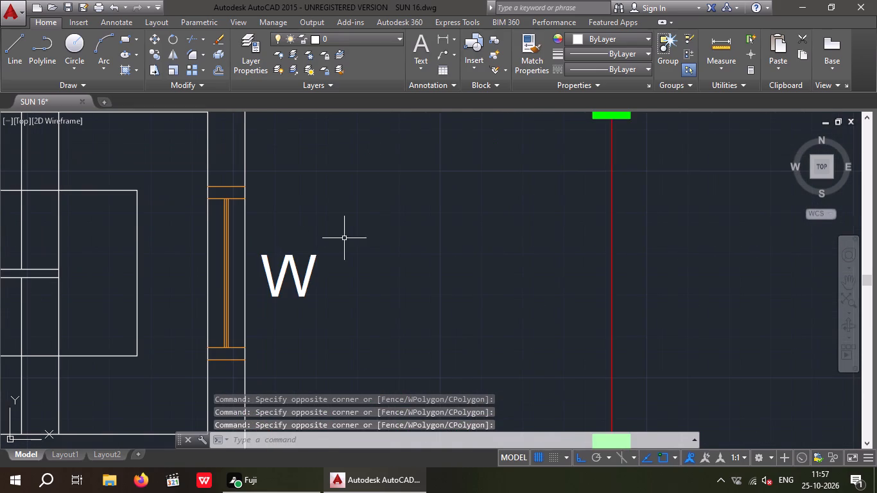
drag(345, 237, 310, 302)
click(291, 302)
scroll(305, 248, down, 3)
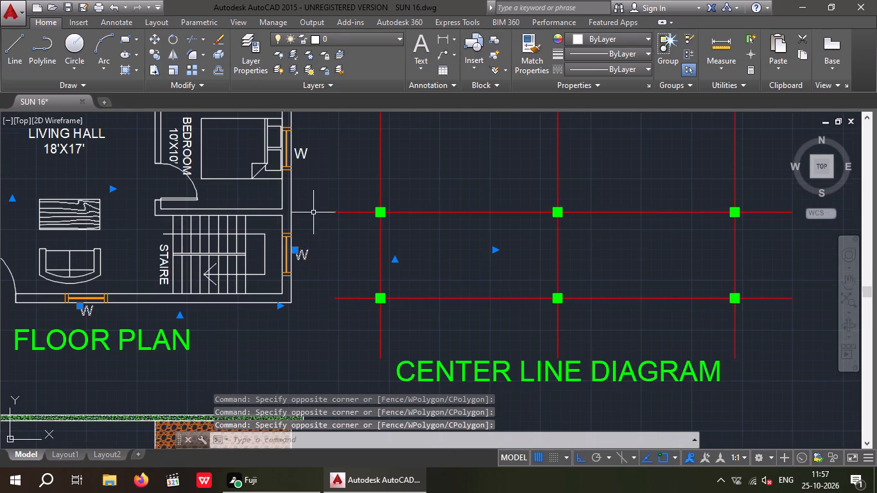
middle_drag(313, 220, 307, 310)
scroll(290, 236, up, 2)
drag(347, 208, 306, 270)
click(297, 277)
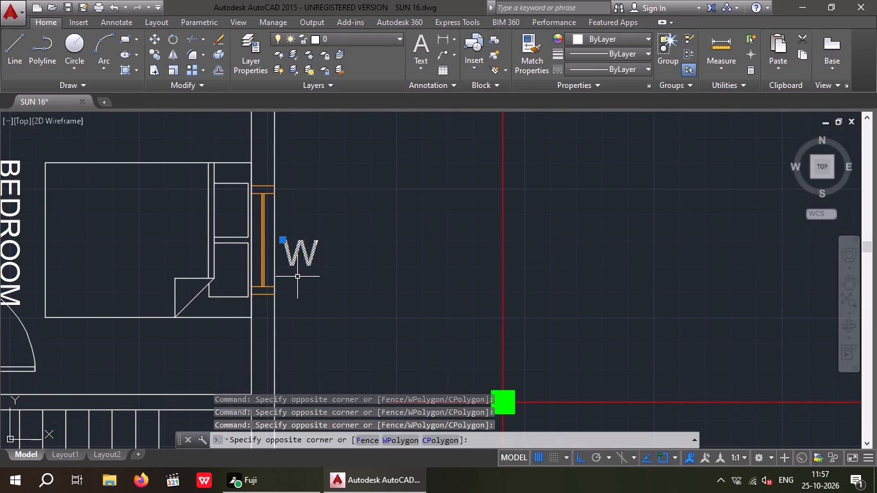
scroll(329, 183, down, 3)
middle_drag(328, 216, 325, 313)
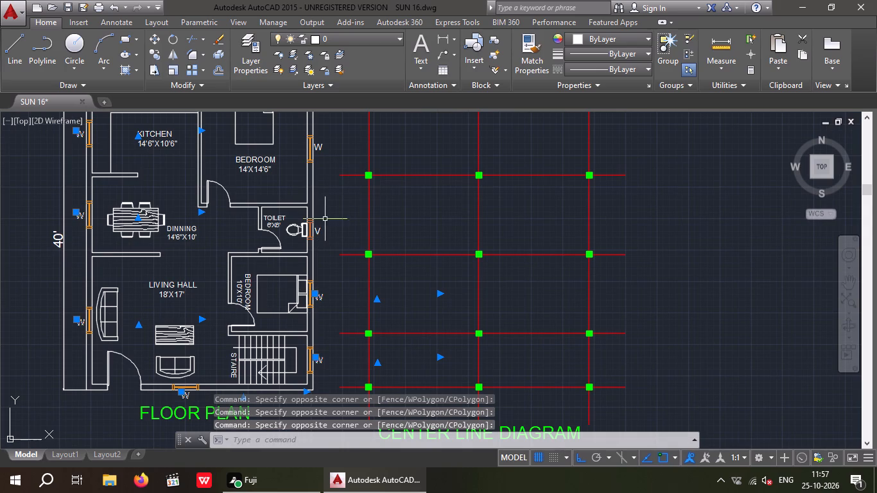
scroll(324, 139, up, 5)
drag(323, 117, 309, 167)
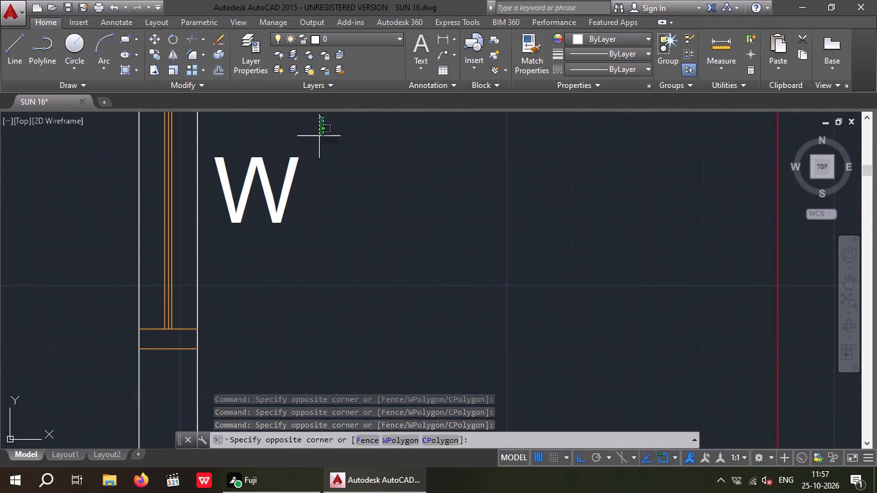
drag(309, 167, 260, 249)
scroll(309, 198, down, 6)
middle_drag(322, 209, 316, 174)
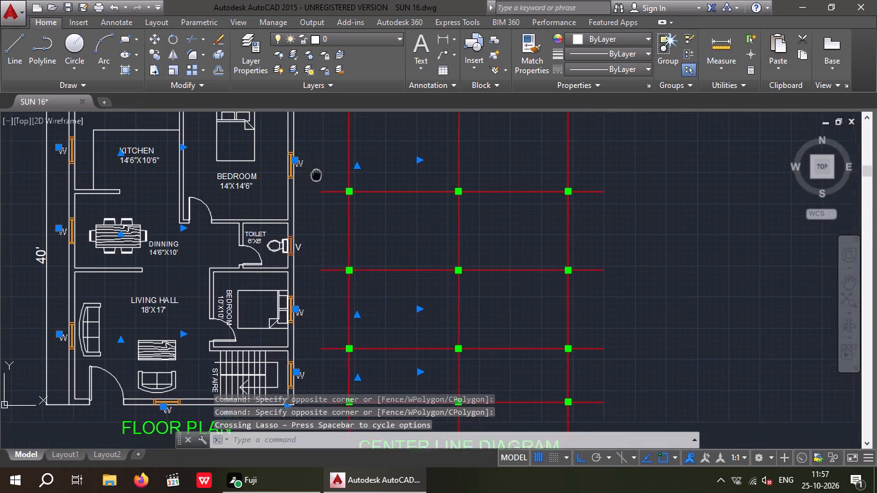
middle_drag(316, 174, 316, 169)
middle_drag(317, 173, 327, 220)
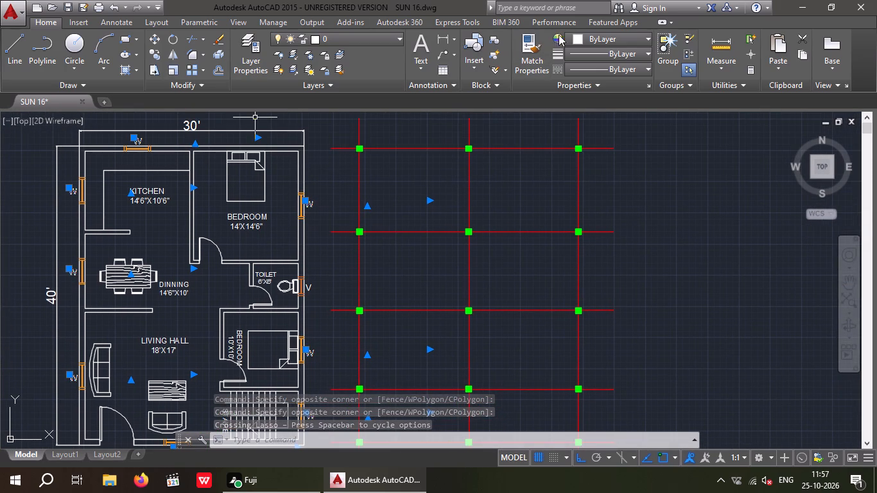
click(587, 37)
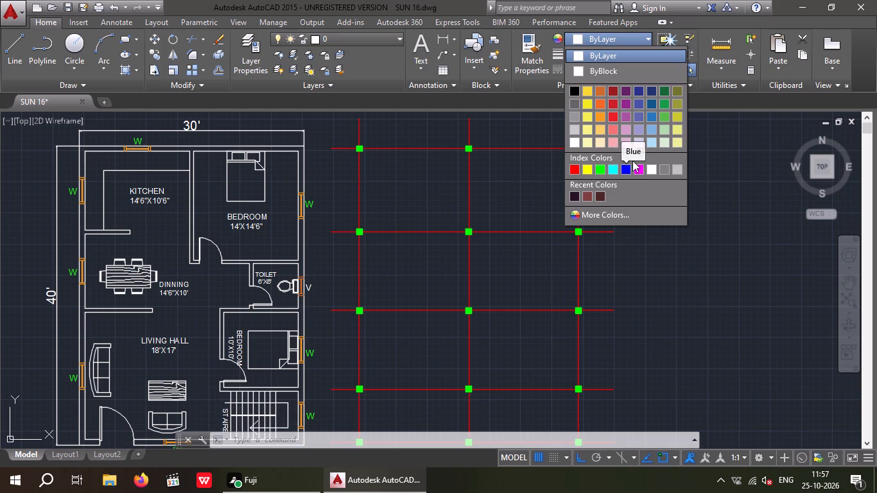
click(586, 172)
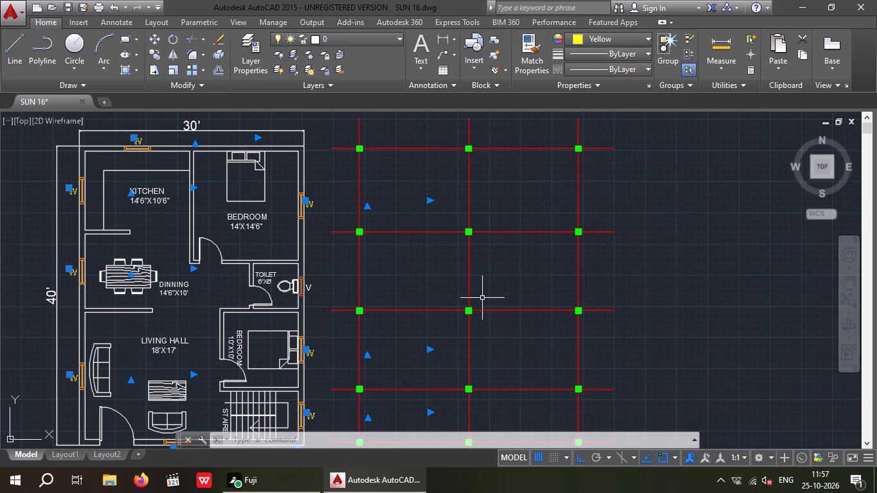
key(Escape)
key(Escape)
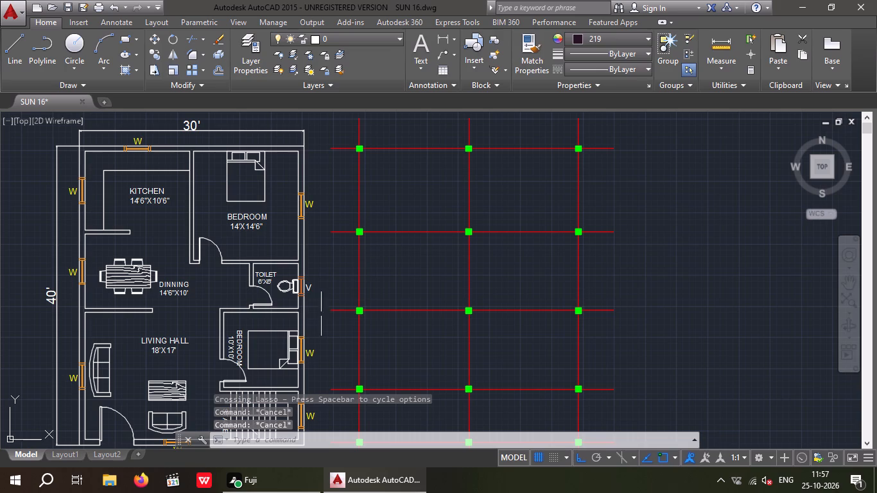
Set the colour of the V label beside the toilet ventilator to light yellow 244,238,81.
scroll(296, 293, up, 4)
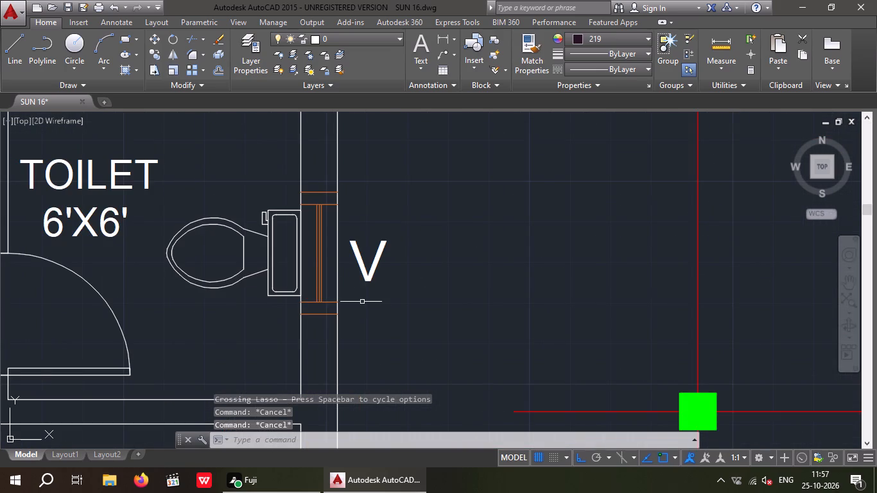
drag(390, 296, 370, 280)
click(358, 240)
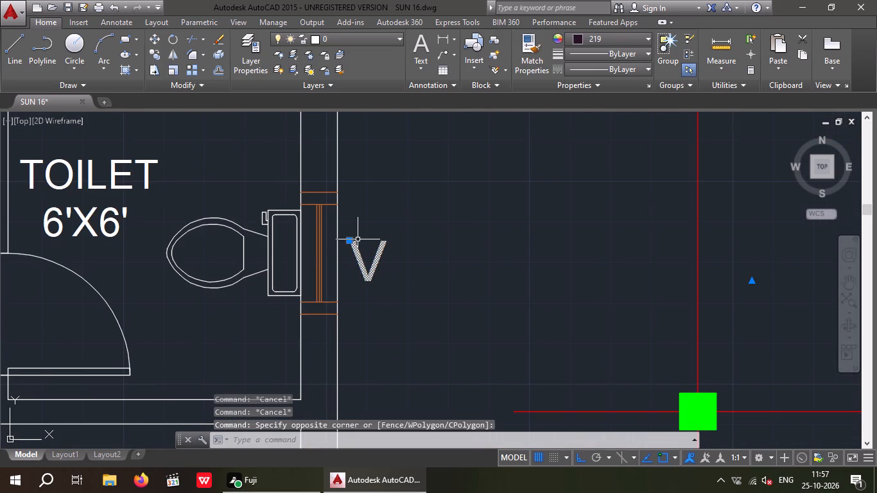
drag(626, 39, 630, 29)
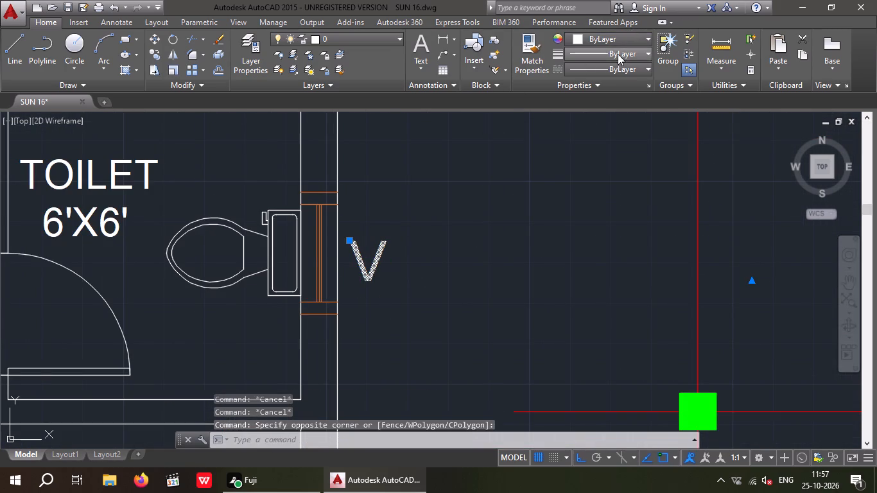
click(608, 39)
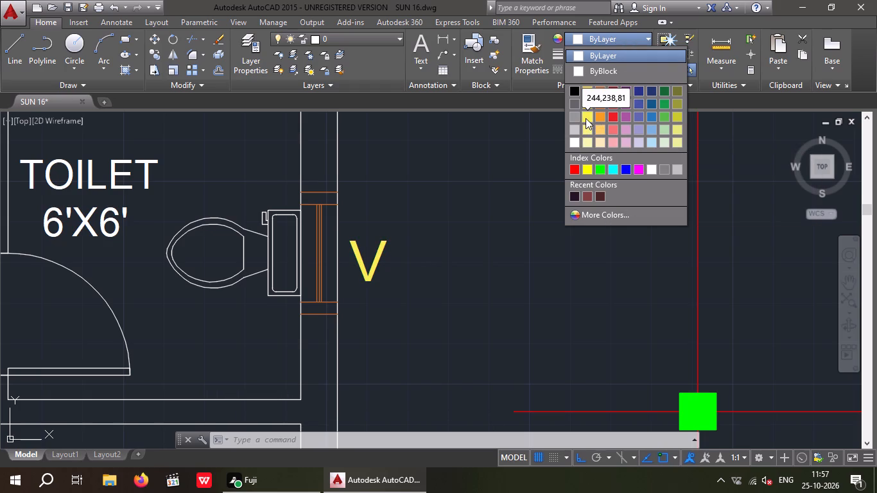
click(586, 118)
key(Escape)
Save the drawing.
scroll(480, 239, down, 3)
middle_drag(496, 251, 402, 246)
scroll(403, 244, down, 1)
middle_drag(400, 245, 358, 246)
scroll(360, 234, down, 2)
middle_drag(360, 252, 358, 272)
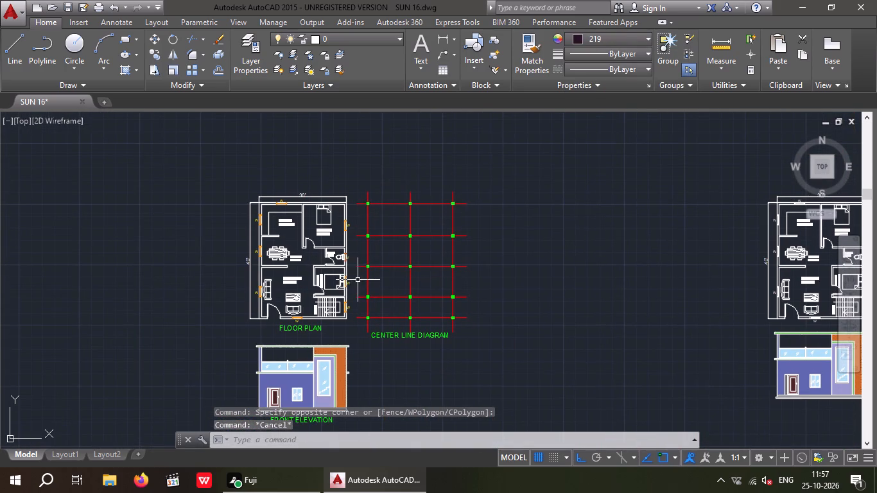
key(Escape)
key(Escape)
key(ctrl+s)
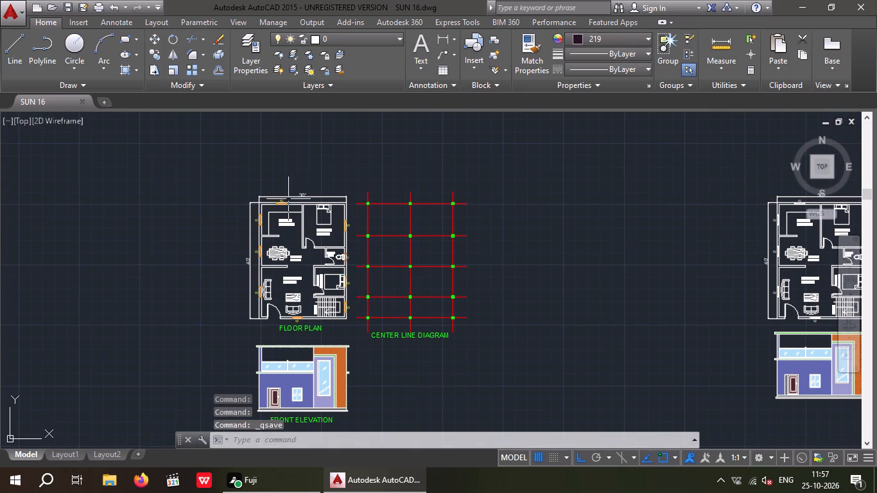
Select the inner and outer wall lines along the kitchen's top and window sides in the floor plan.
scroll(302, 196, up, 4)
middle_drag(278, 228, 427, 235)
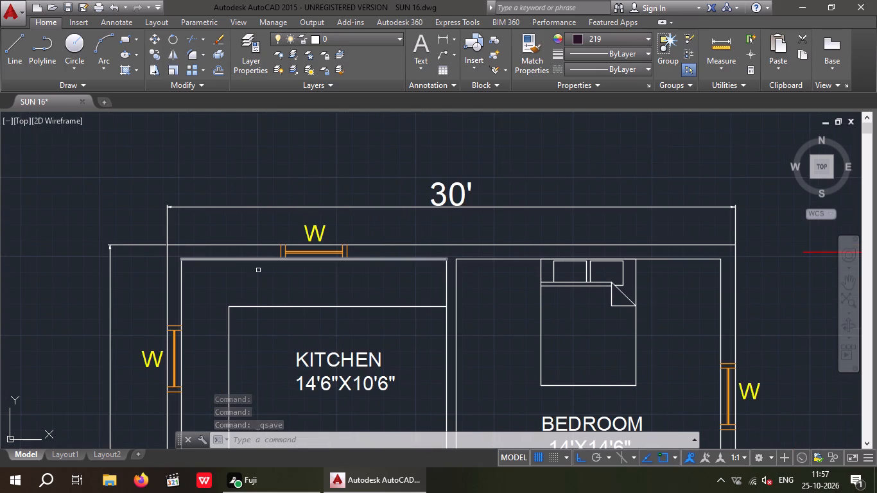
scroll(198, 262, up, 1)
scroll(435, 203, down, 1)
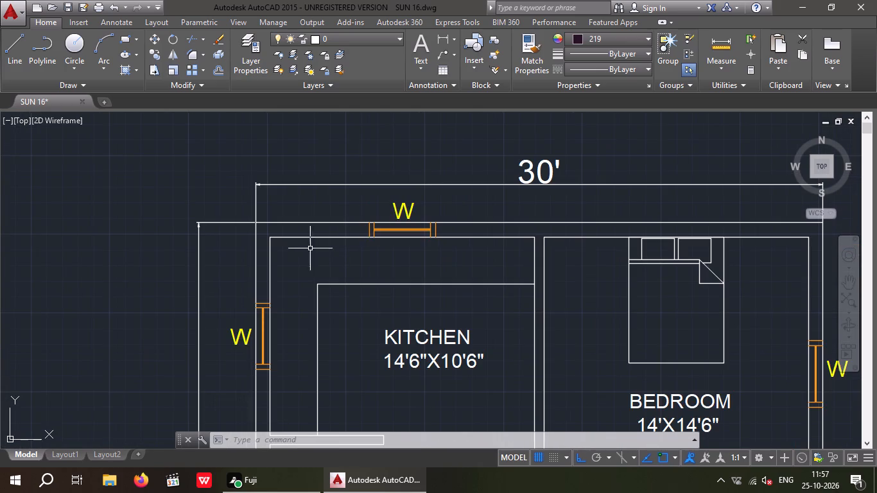
scroll(281, 253, up, 2)
drag(306, 254, 299, 245)
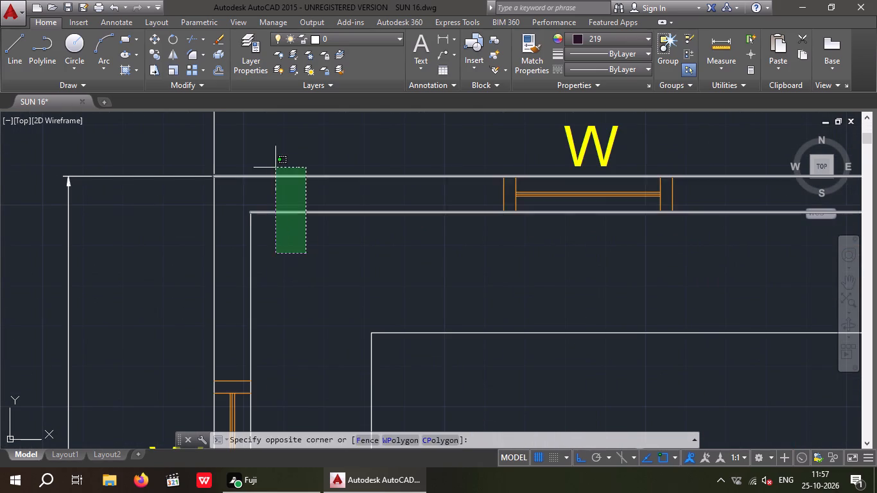
click(275, 168)
drag(293, 266, 218, 288)
click(202, 296)
scroll(227, 250, down, 4)
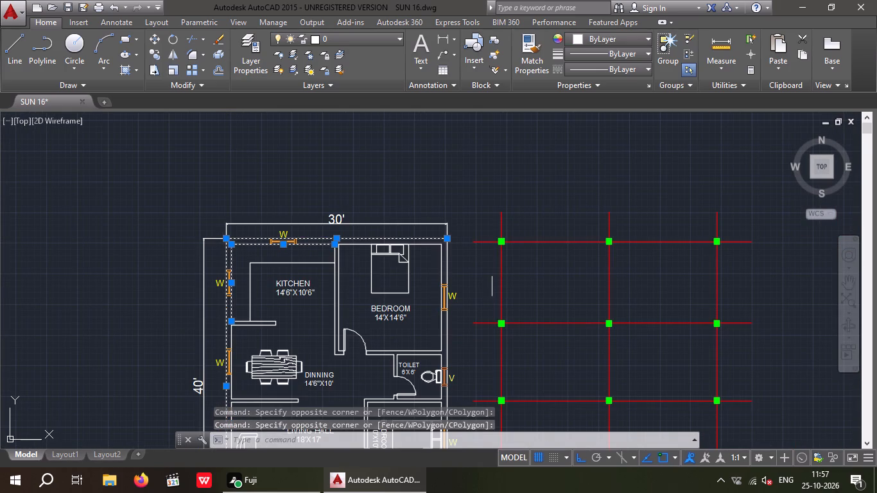
Add the 14'X14'6" bedroom's top inner wall line and both lines of the kitchen–bedroom partition to the selection.
scroll(355, 250, up, 4)
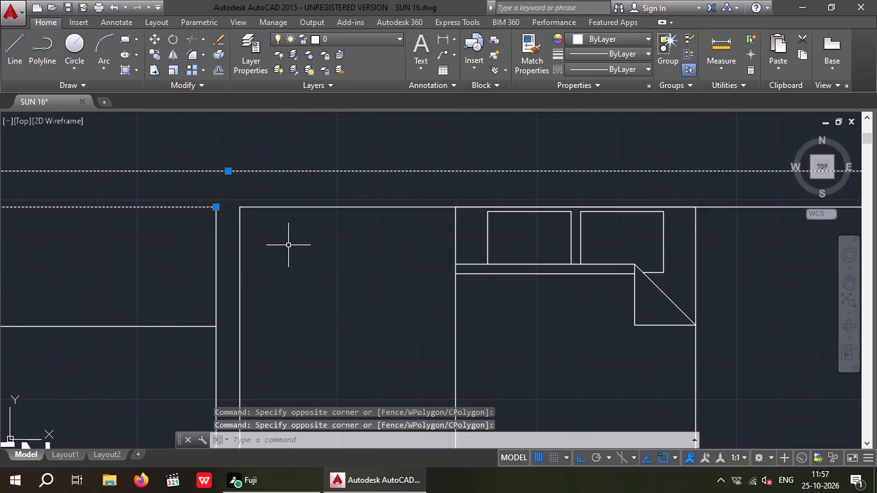
drag(289, 248, 286, 234)
click(285, 197)
drag(282, 240, 208, 261)
drag(182, 261, 188, 260)
scroll(203, 247, down, 5)
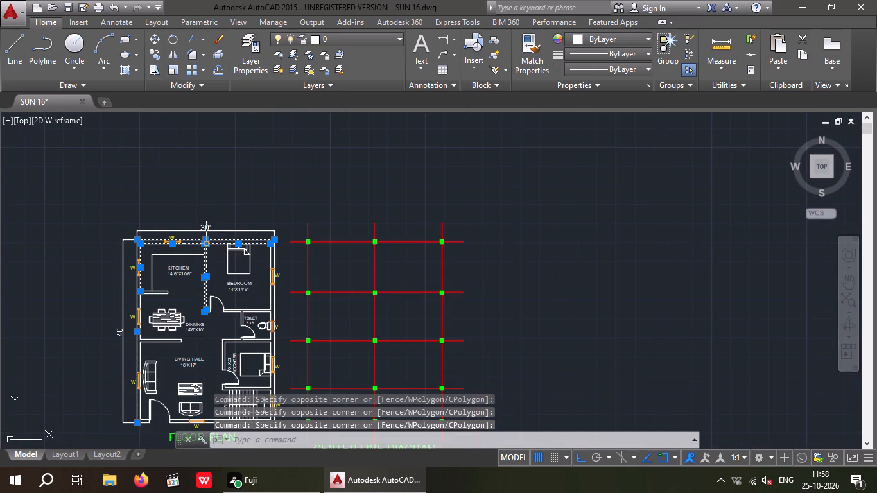
Add the wall lines between the 14'X14'6" bedroom and toilet, plus that bedroom's window-side wall lines, to the selection.
scroll(233, 314, up, 5)
drag(224, 330, 205, 307)
click(183, 250)
scroll(465, 212, down, 2)
middle_drag(453, 223, 372, 298)
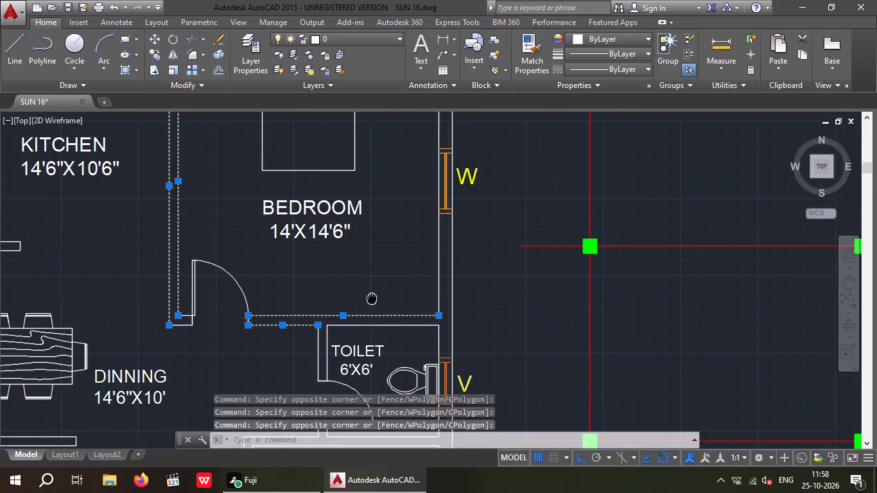
scroll(381, 268, down, 1)
scroll(437, 263, up, 2)
drag(447, 246, 393, 289)
click(362, 293)
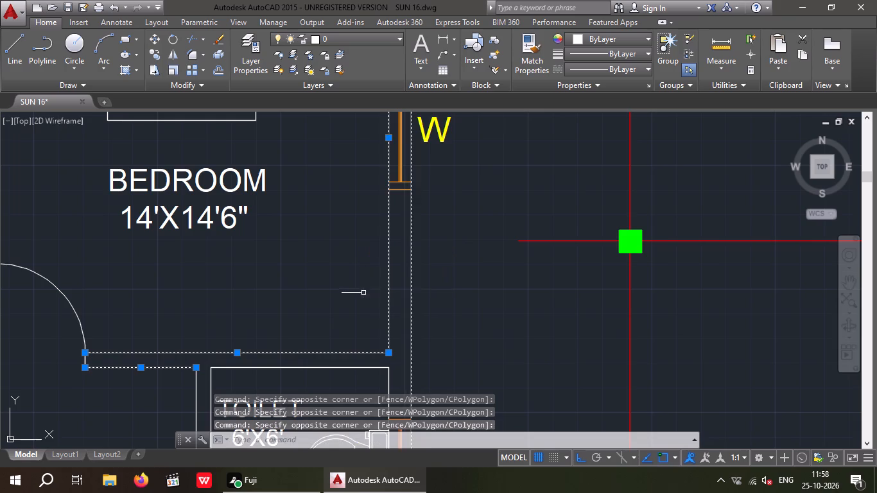
Add the toilet's door-side partition lines, top inner wall line and ventilator-side inner wall line to the selection.
scroll(370, 283, down, 3)
middle_drag(361, 282, 382, 252)
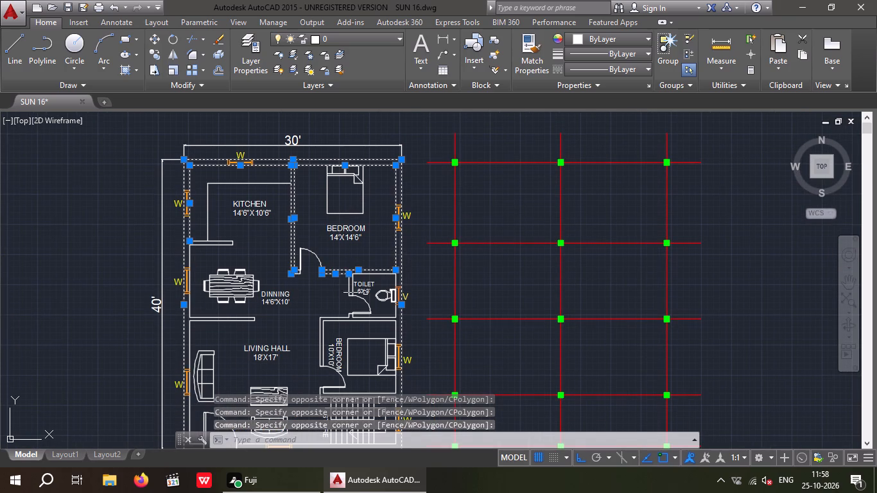
scroll(352, 282, up, 5)
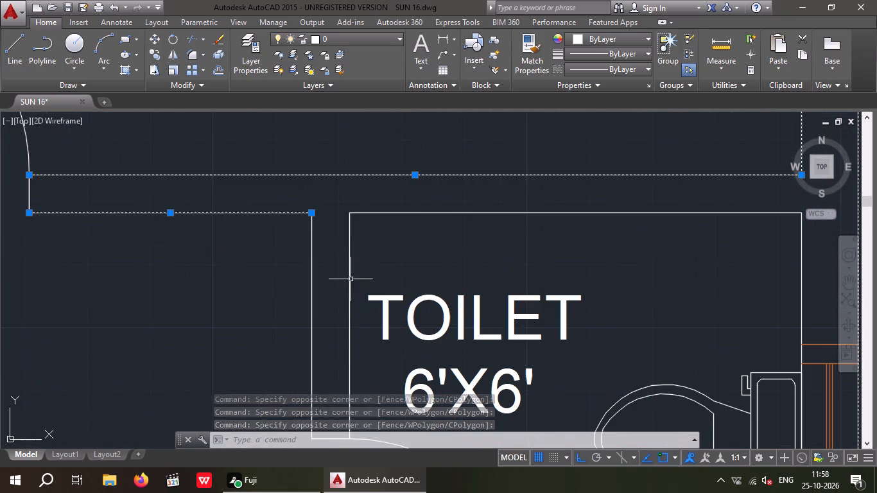
drag(376, 243, 311, 282)
drag(269, 287, 285, 284)
drag(443, 270, 397, 245)
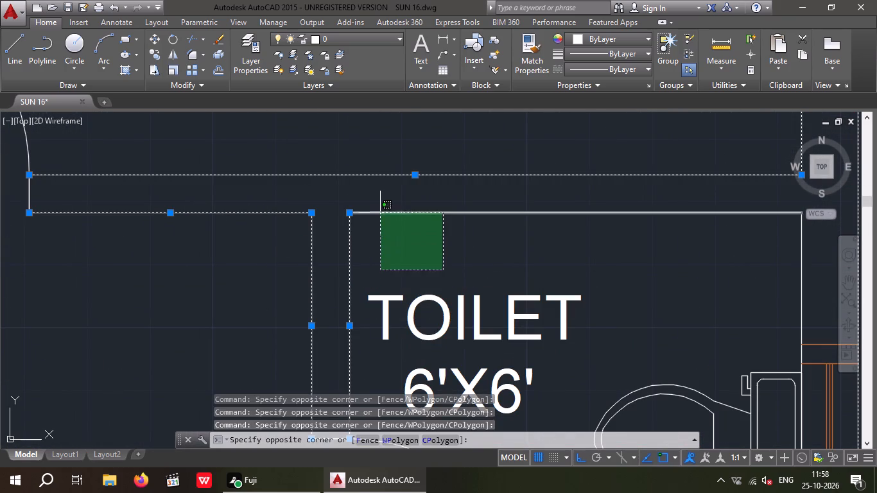
click(383, 203)
scroll(394, 193, down, 4)
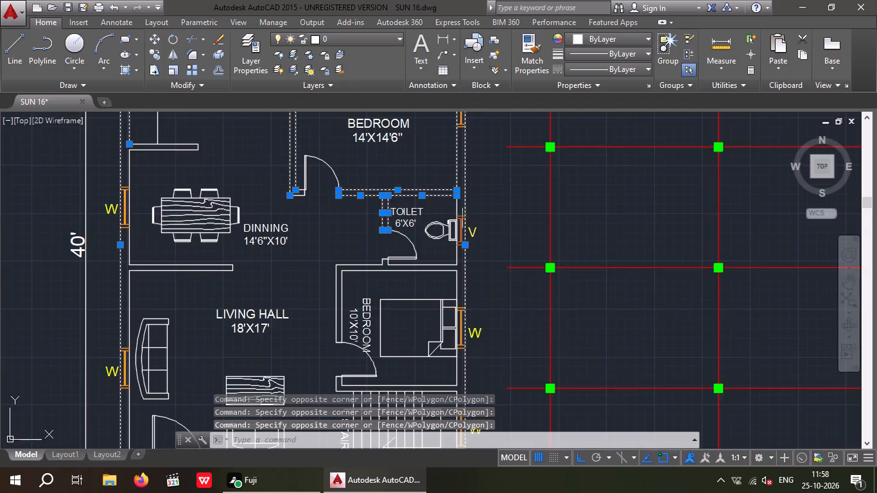
scroll(458, 204, up, 5)
drag(476, 196, 390, 238)
click(388, 238)
scroll(399, 223, down, 2)
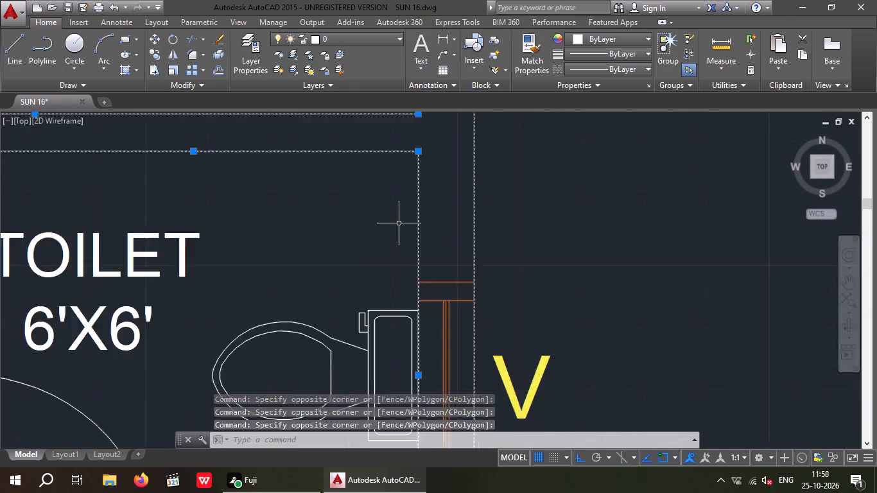
Add the short wall lines beside the toilet door and the 10'X10' bedroom's toilet-side and living-hall-side walls to the selection.
scroll(399, 223, down, 2)
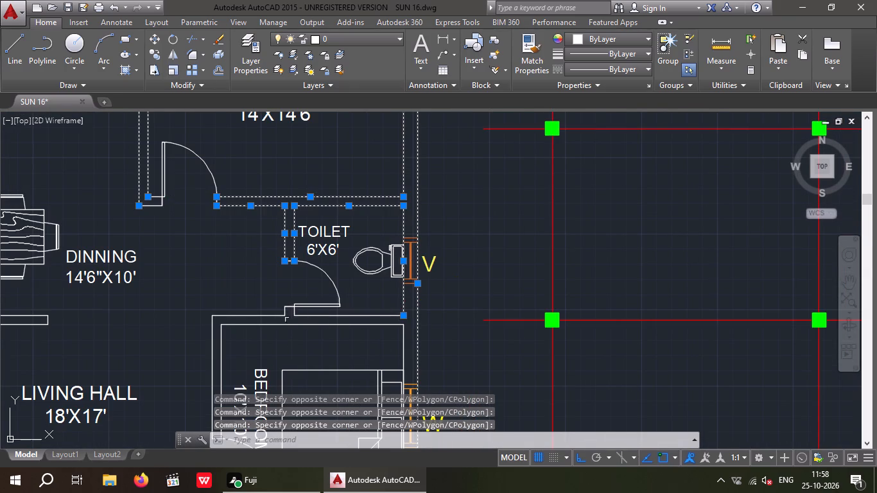
scroll(279, 311, up, 4)
drag(400, 302, 292, 328)
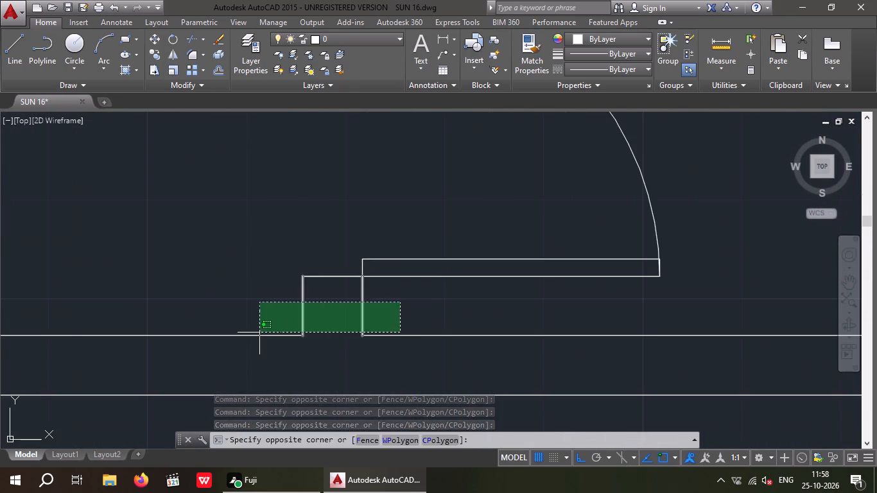
click(259, 333)
scroll(269, 317, down, 2)
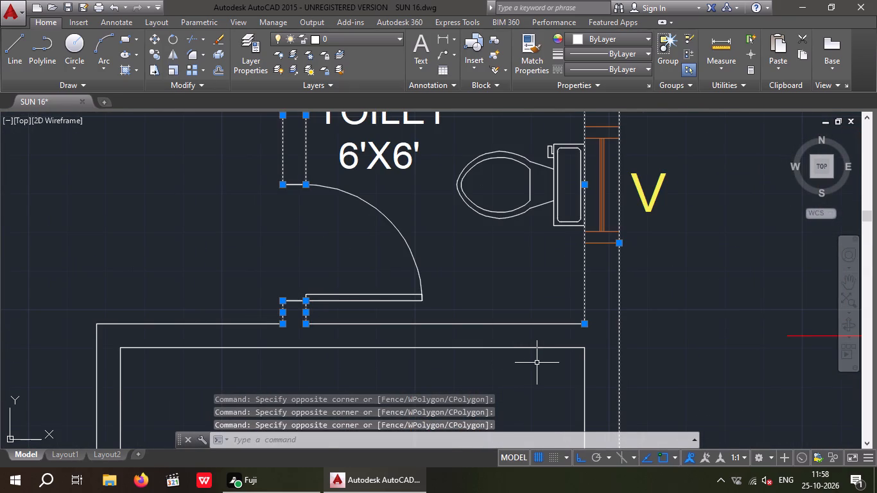
drag(533, 370, 507, 345)
click(494, 291)
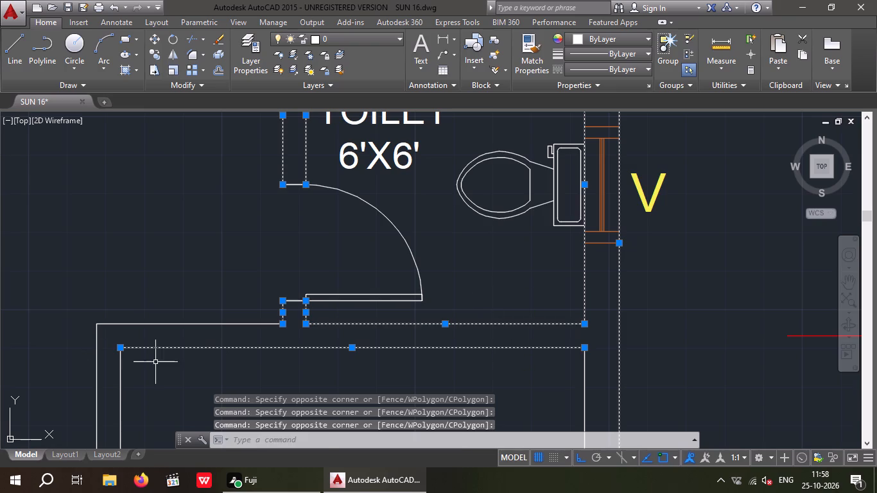
drag(156, 362, 144, 358)
click(68, 304)
scroll(156, 245, down, 4)
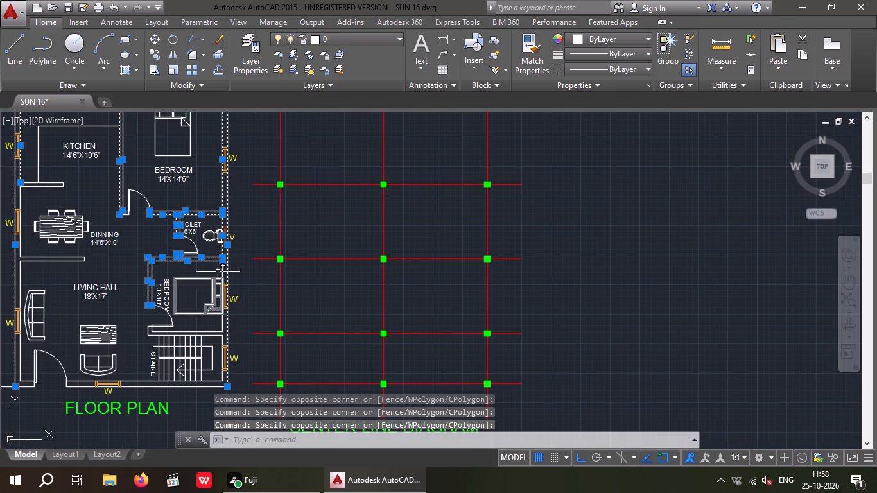
Add the inner line of the 10'X10' bedroom's window-side wall to the selection.
scroll(218, 273, up, 6)
drag(297, 223, 214, 269)
click(214, 269)
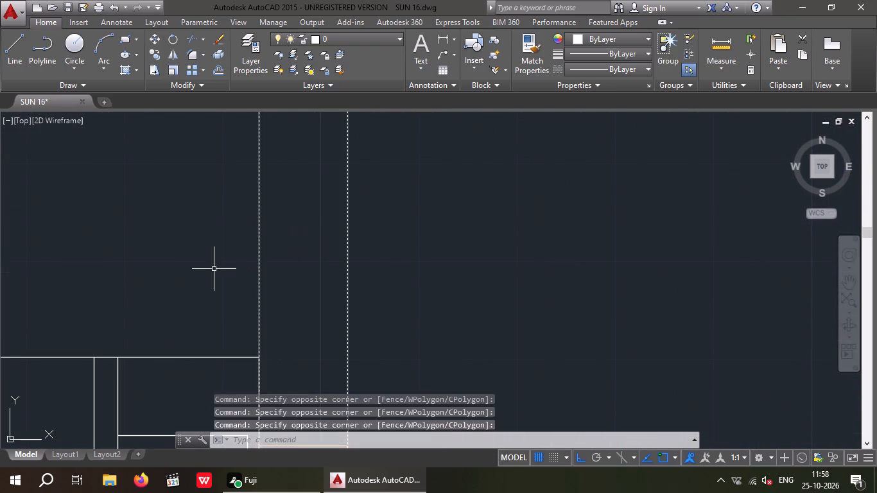
scroll(214, 261, down, 5)
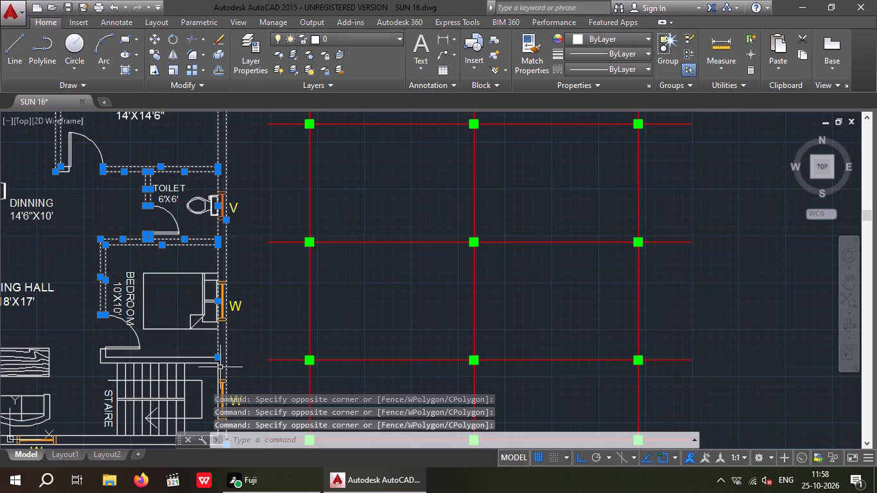
Add the wall lines between the 10'X10' bedroom and staircase, including the short end beside the bedroom door, to the selection.
middle_drag(220, 367, 291, 327)
scroll(167, 320, up, 4)
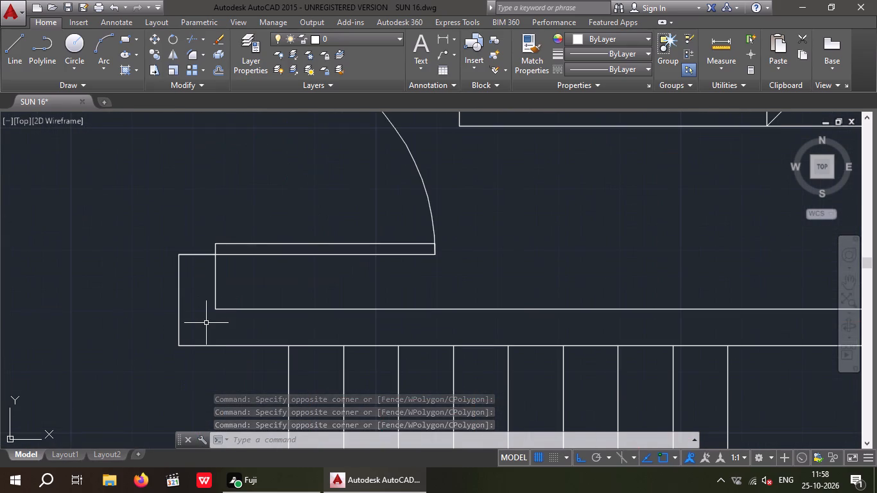
scroll(205, 323, up, 1)
drag(241, 263, 114, 295)
click(110, 295)
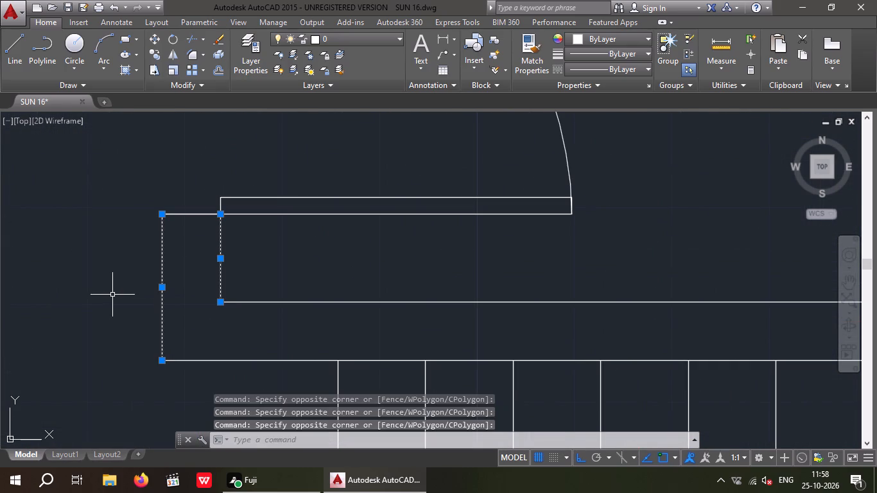
drag(196, 378, 182, 364)
click(169, 337)
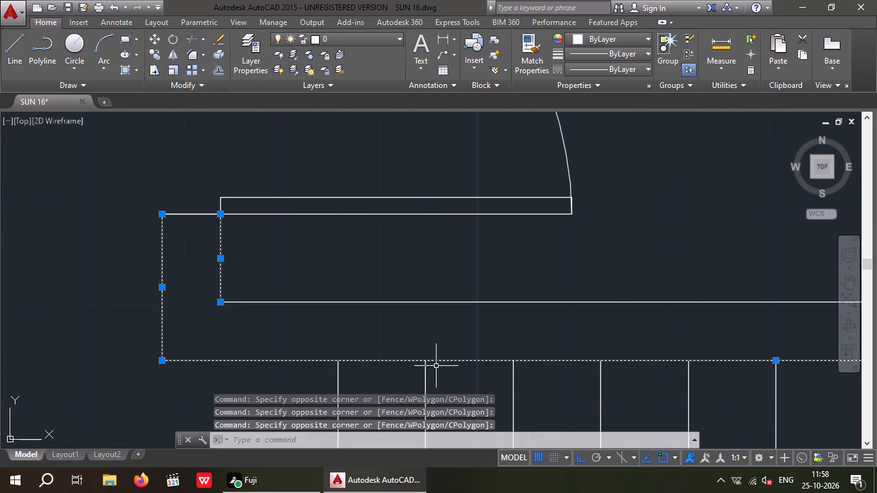
drag(394, 327, 350, 311)
click(328, 274)
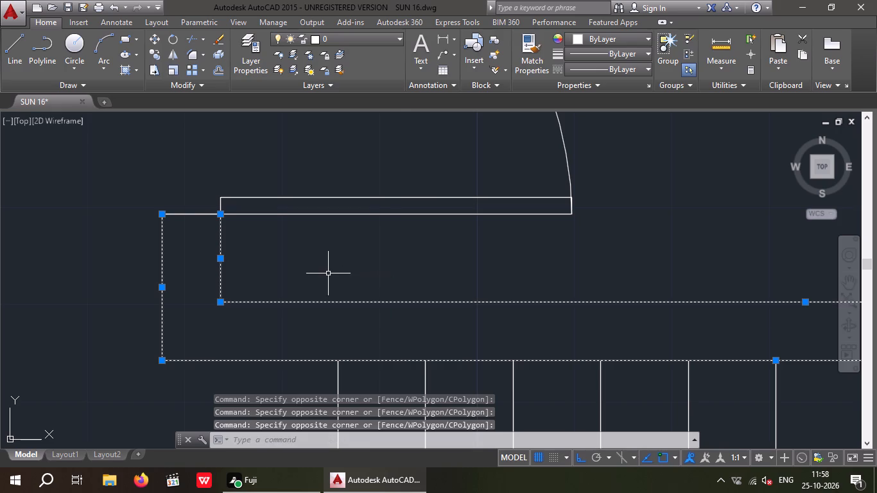
Add the staircase's window-side inner wall line and both long front wall lines up to the entrance door to the selection.
scroll(328, 273, down, 4)
middle_drag(571, 306, 441, 227)
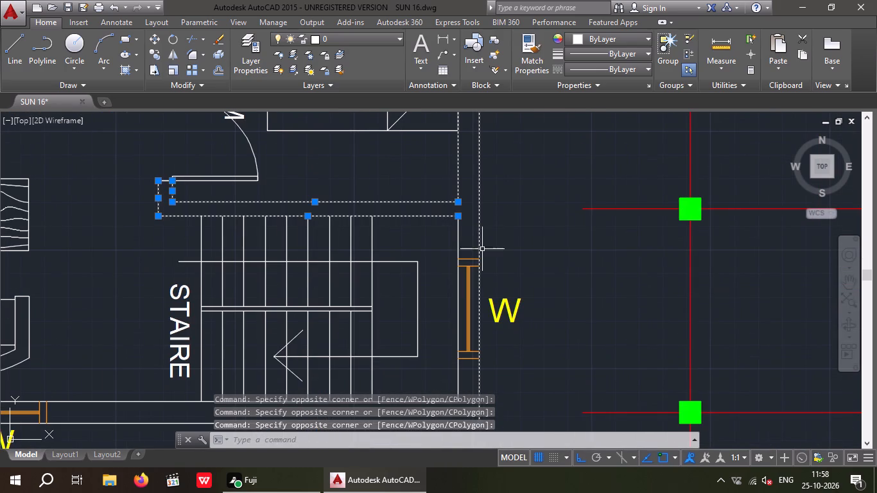
scroll(450, 246, up, 3)
drag(507, 206, 460, 238)
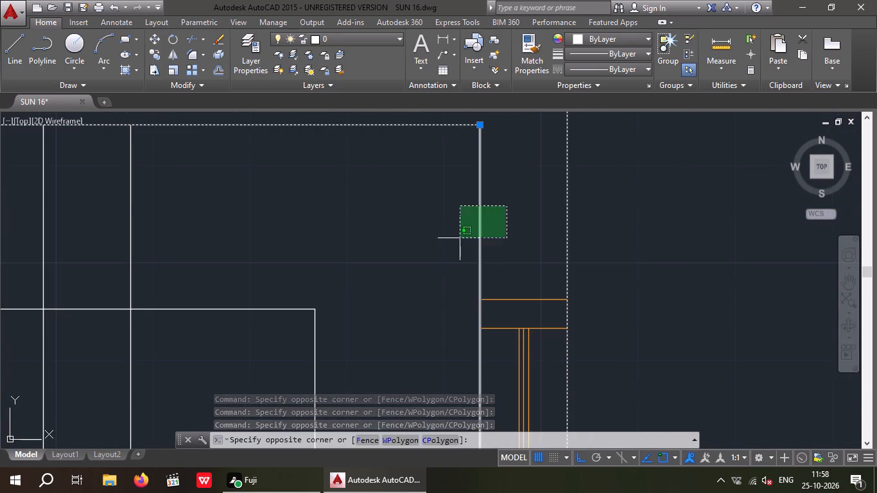
click(460, 238)
scroll(447, 227, down, 4)
scroll(435, 350, up, 3)
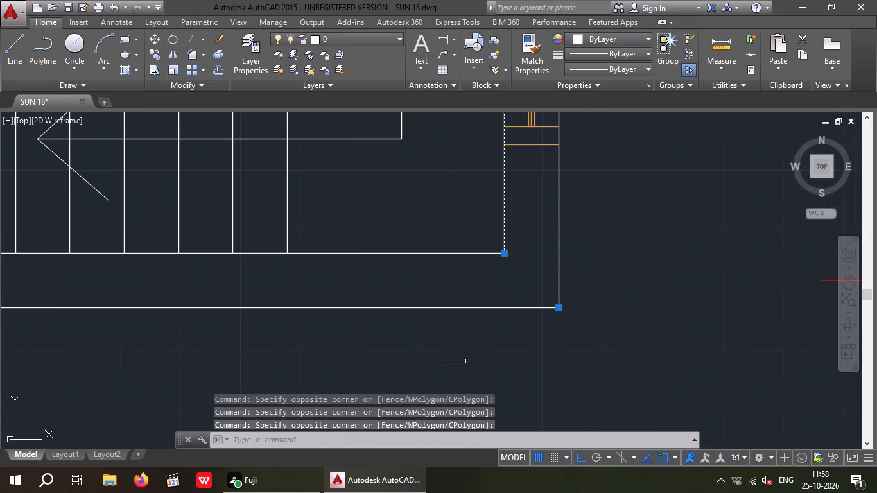
drag(466, 358, 444, 340)
click(413, 243)
scroll(412, 245, down, 3)
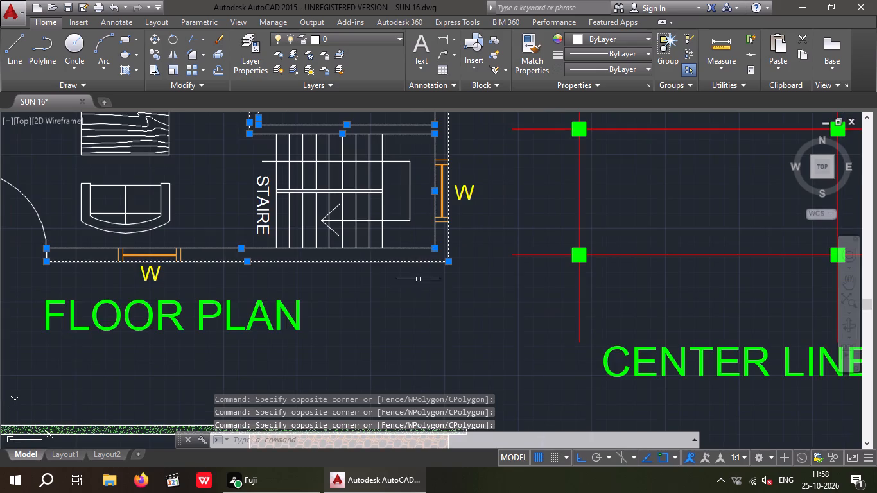
Add the short front wall lines at the entrance door's corner and the living hall's window-side inner wall line to the selection.
middle_drag(418, 290, 513, 307)
middle_drag(501, 320, 555, 313)
scroll(546, 310, down, 2)
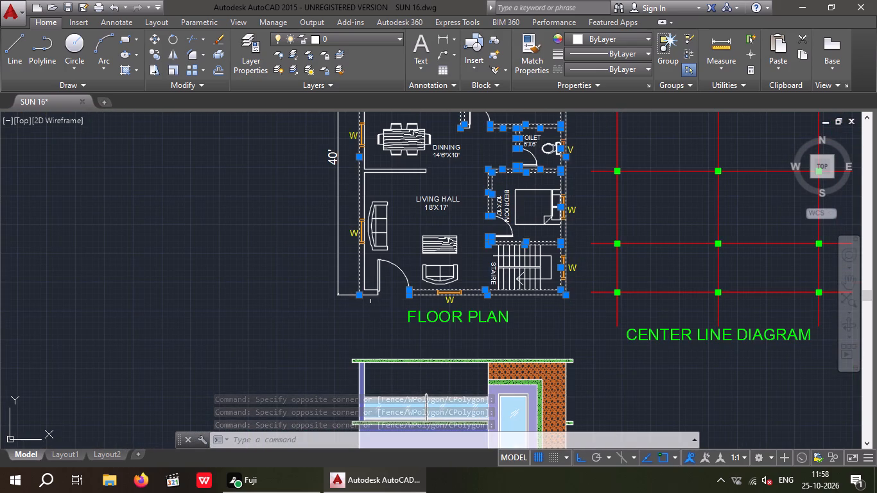
scroll(358, 300, up, 5)
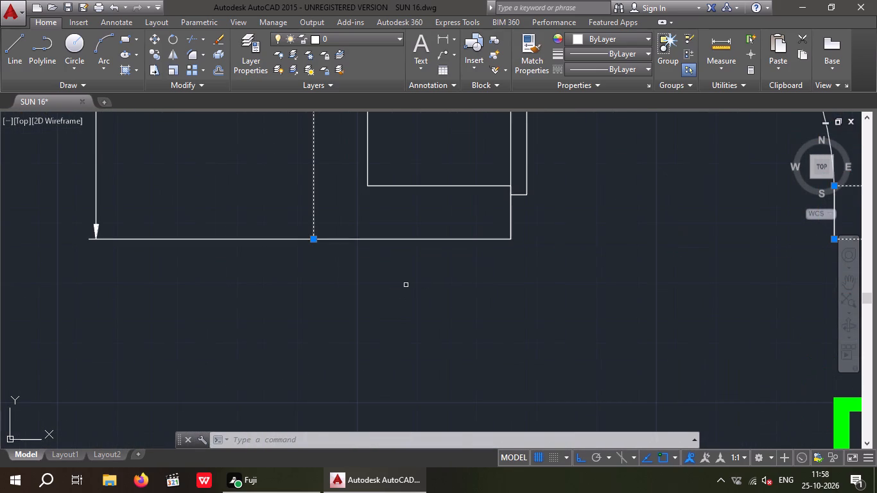
drag(458, 288, 438, 268)
click(418, 180)
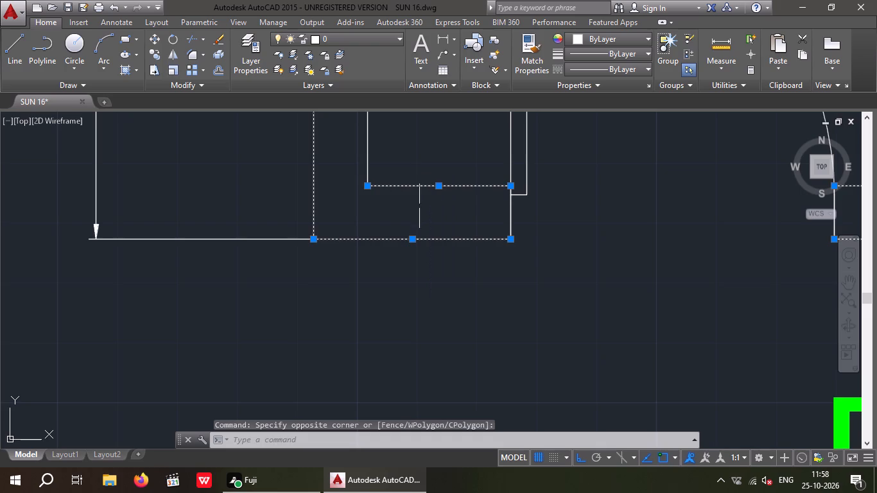
middle_drag(421, 228, 405, 335)
drag(379, 224, 349, 271)
click(343, 270)
scroll(371, 247, down, 5)
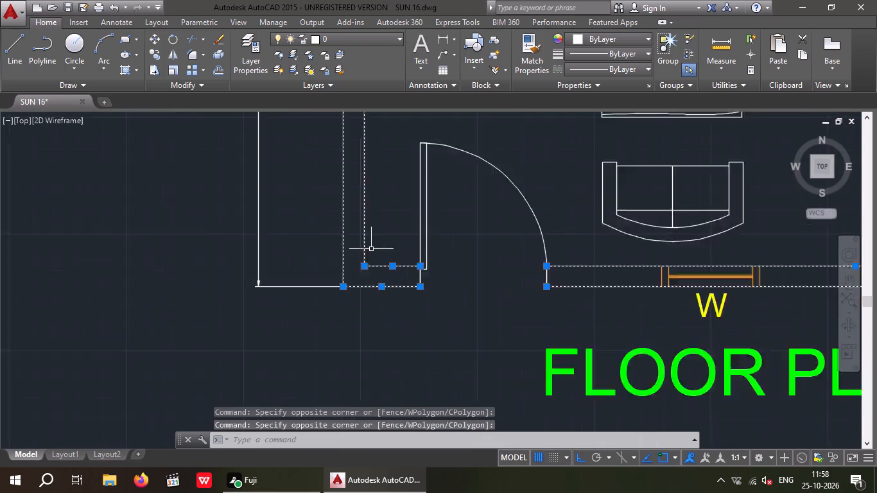
Add the partition wall lines between the dining area and living hall, including the short end line, to the selection.
middle_drag(413, 284, 345, 422)
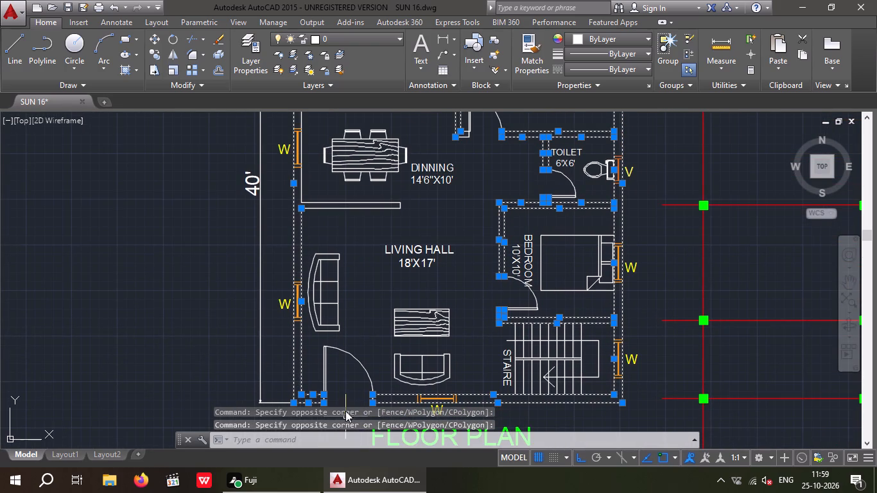
middle_drag(379, 263, 381, 286)
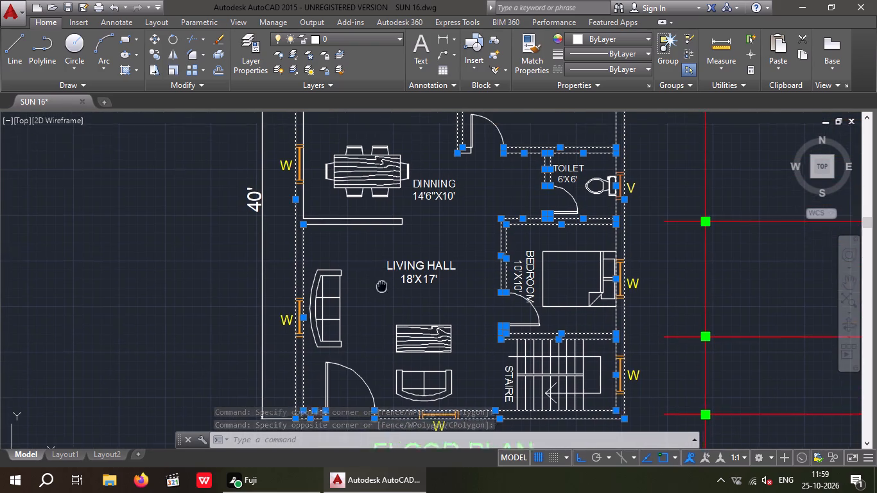
middle_drag(381, 286, 374, 334)
scroll(384, 276, up, 2)
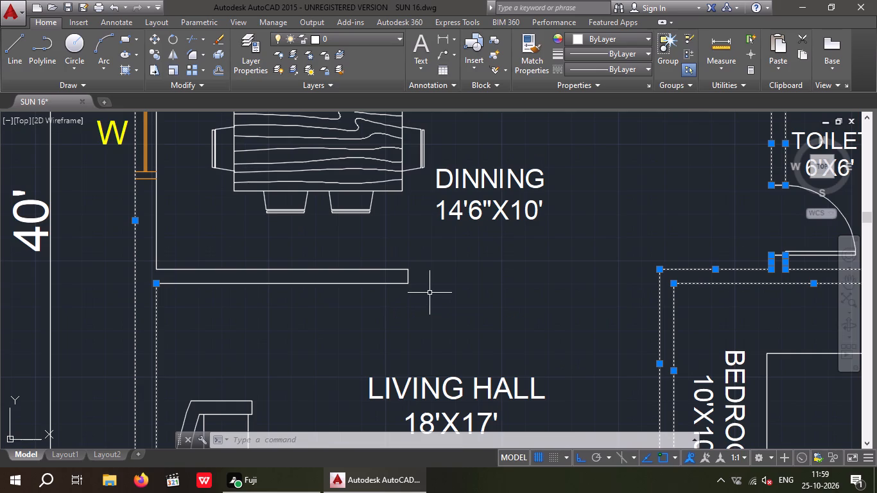
drag(430, 296, 422, 286)
click(394, 242)
scroll(363, 293, down, 1)
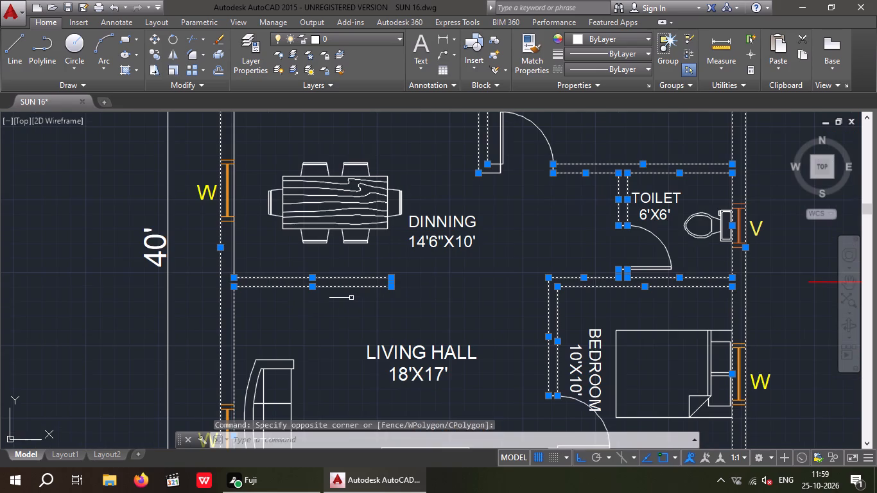
Add the dining area's window-side inner wall line and the kitchen-dining partition wall lines, including the short end, to the selection.
scroll(242, 252, up, 3)
drag(253, 234, 200, 277)
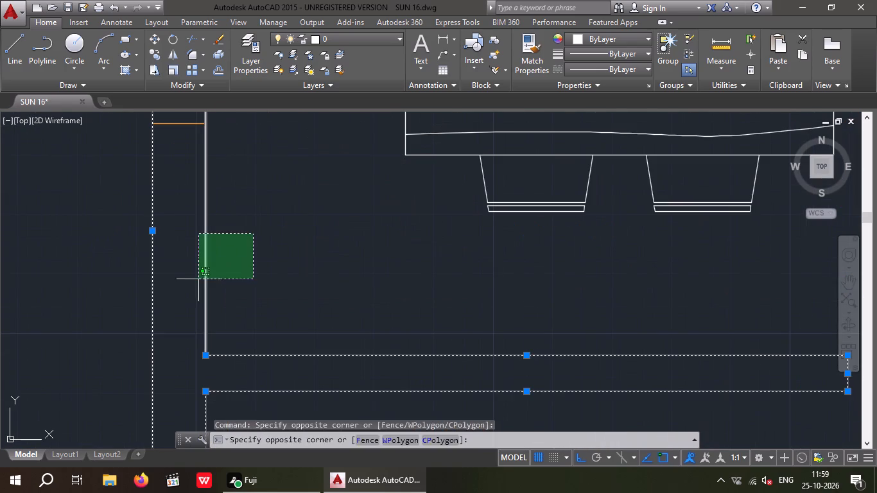
click(198, 279)
middle_drag(274, 269, 270, 334)
scroll(265, 300, down, 2)
middle_drag(266, 307, 268, 356)
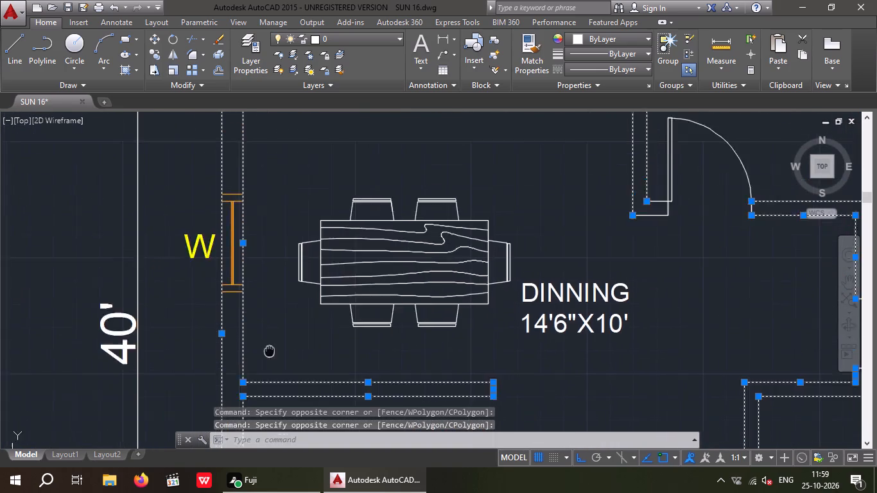
middle_drag(268, 356, 263, 422)
middle_drag(282, 243, 270, 329)
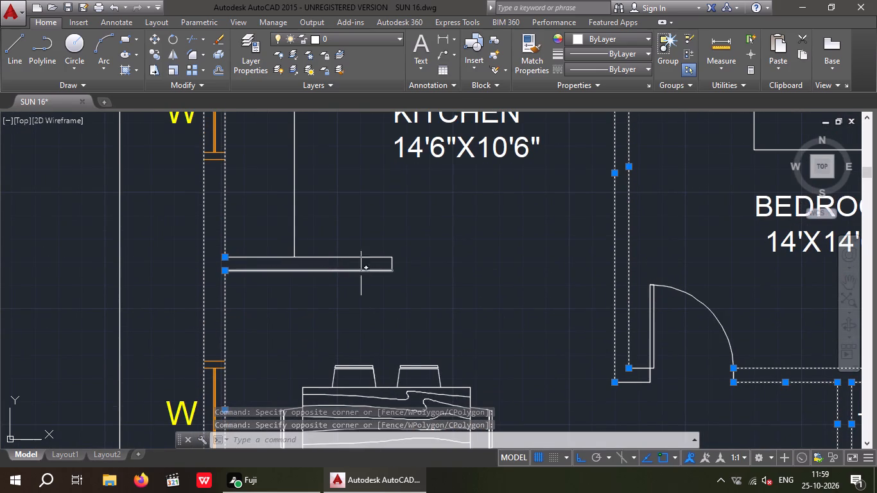
drag(419, 292, 404, 288)
click(370, 230)
Recolour all the selected wall lines of the floor plan to black (0,0,0).
scroll(374, 226, down, 3)
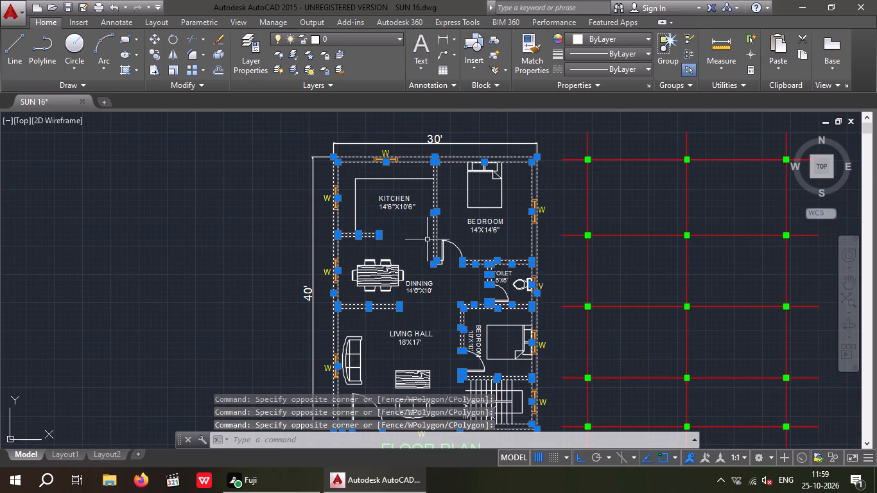
click(598, 39)
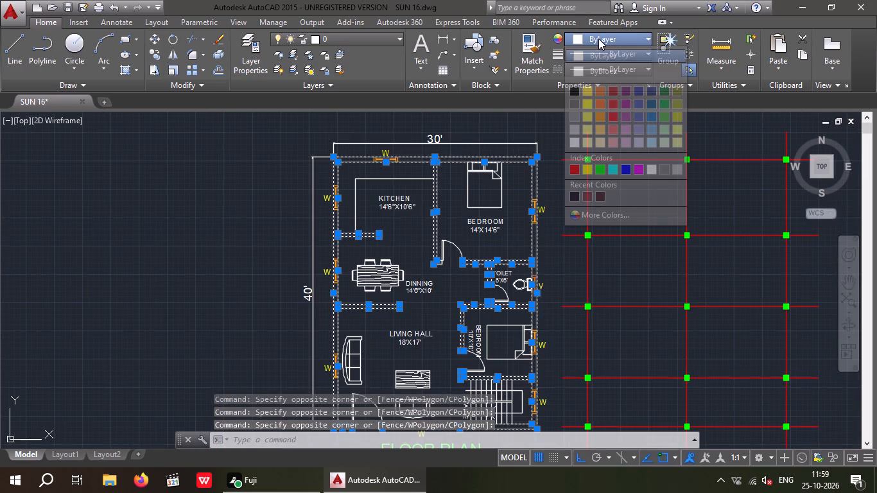
click(572, 91)
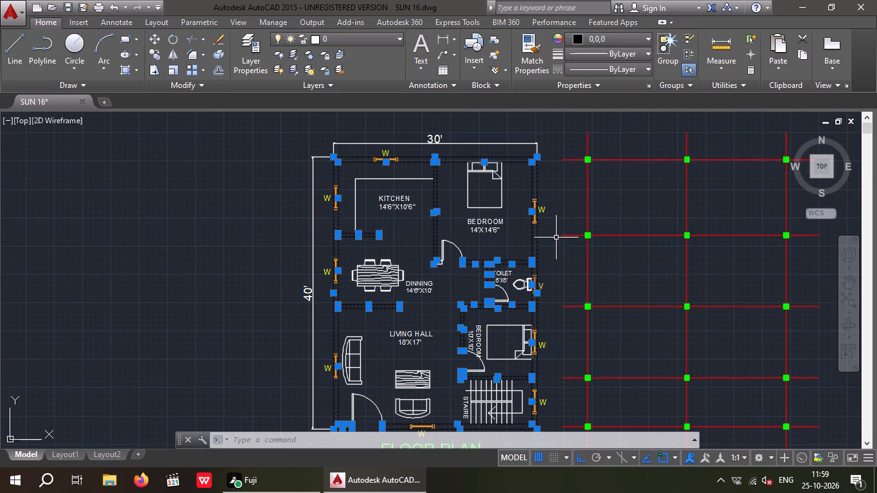
key(Escape)
Recolour the two short wall lines beside the 14'X14'6" bedroom's door to black (0,0,0).
scroll(447, 265, up, 4)
scroll(390, 251, up, 3)
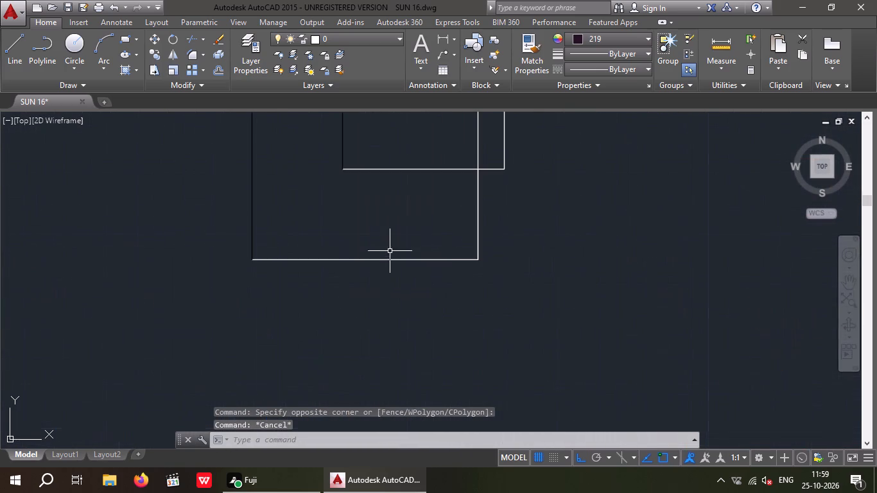
drag(410, 288, 399, 263)
click(369, 155)
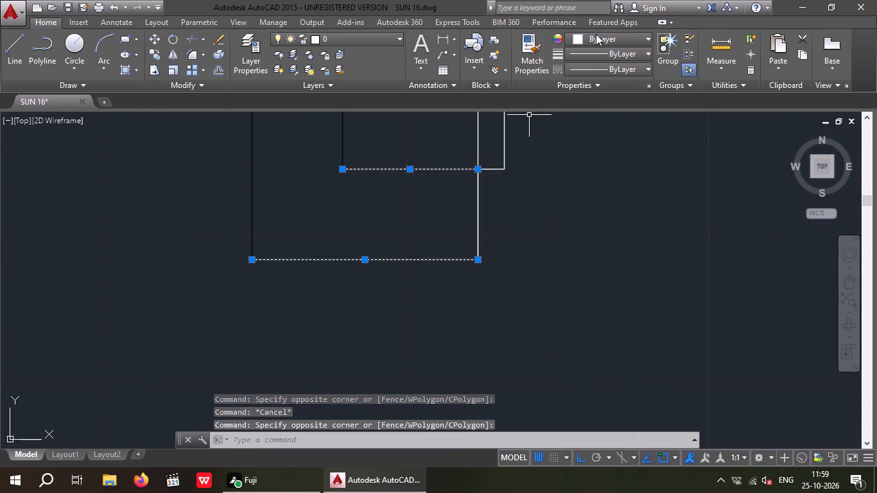
click(596, 39)
click(573, 90)
key(Escape)
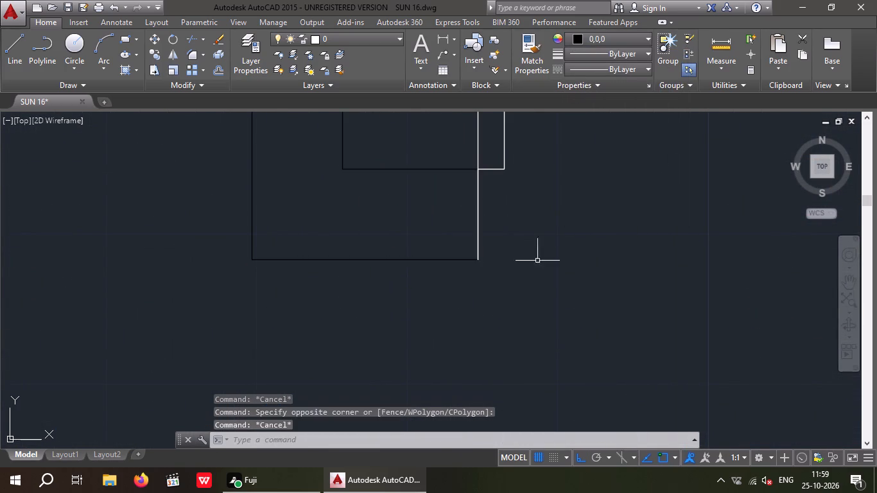
Recolour the two L-shaped counter lines in the kitchen to green.
scroll(528, 281, down, 3)
middle_drag(510, 278, 344, 263)
scroll(337, 261, down, 4)
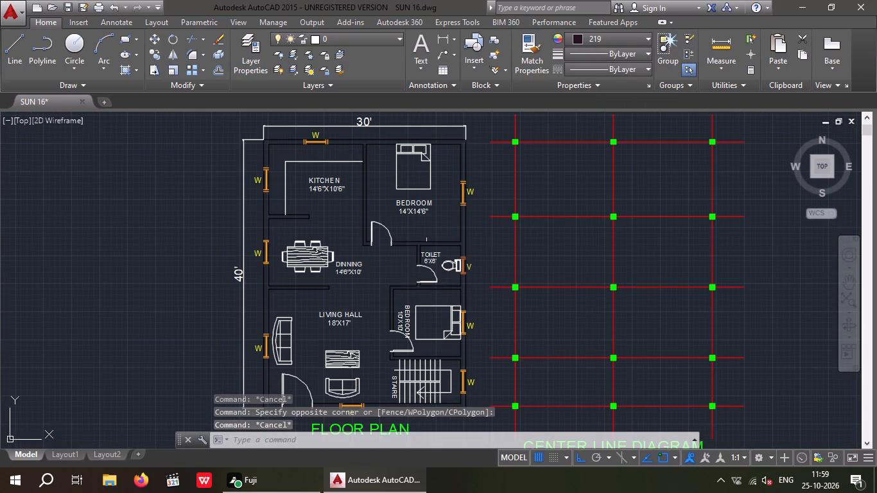
middle_drag(484, 313, 452, 264)
middle_drag(458, 284, 461, 341)
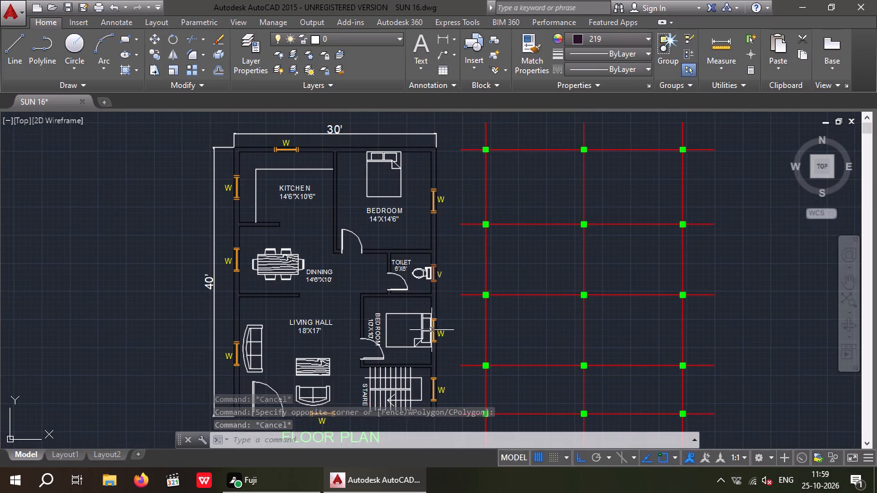
scroll(258, 170, up, 4)
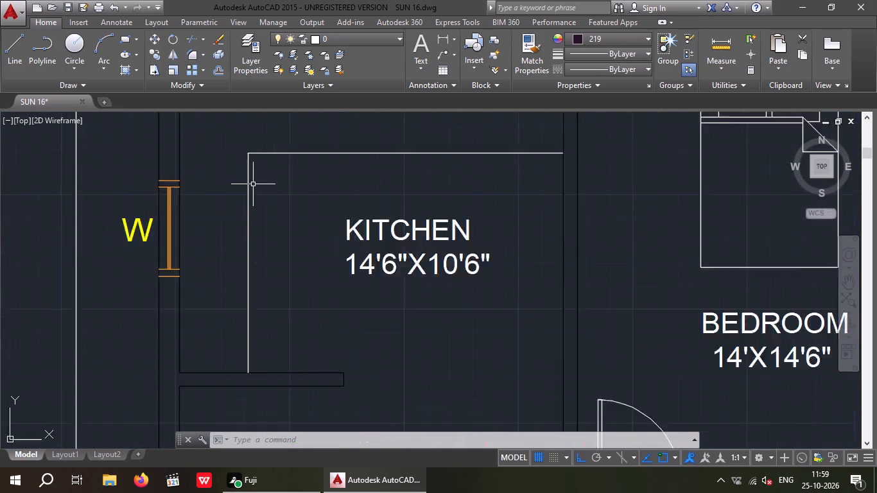
middle_drag(280, 218, 281, 256)
drag(295, 220, 275, 211)
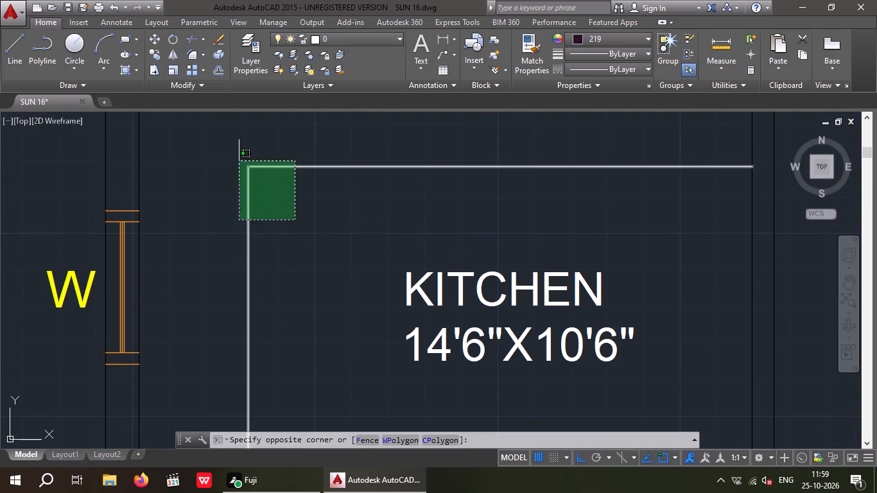
click(234, 156)
click(616, 39)
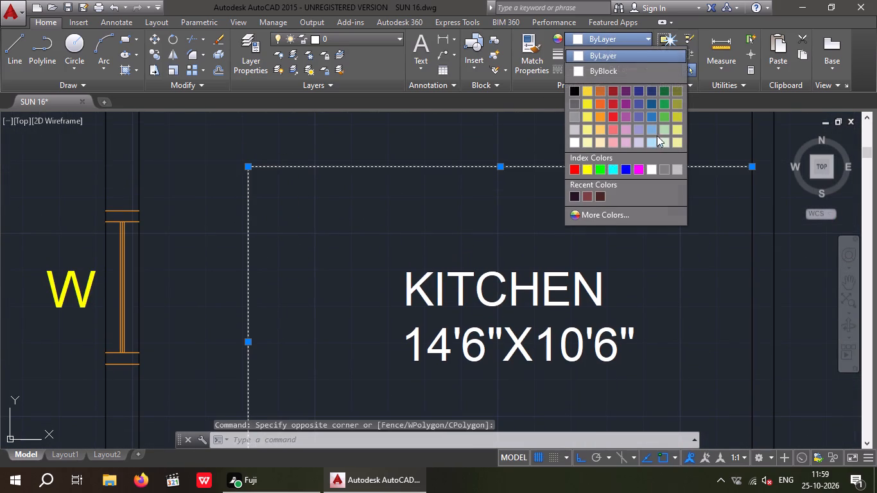
click(602, 163)
key(Escape)
Recolour all the stair tread lines in both flights of the staircase to cyan.
scroll(435, 215, down, 4)
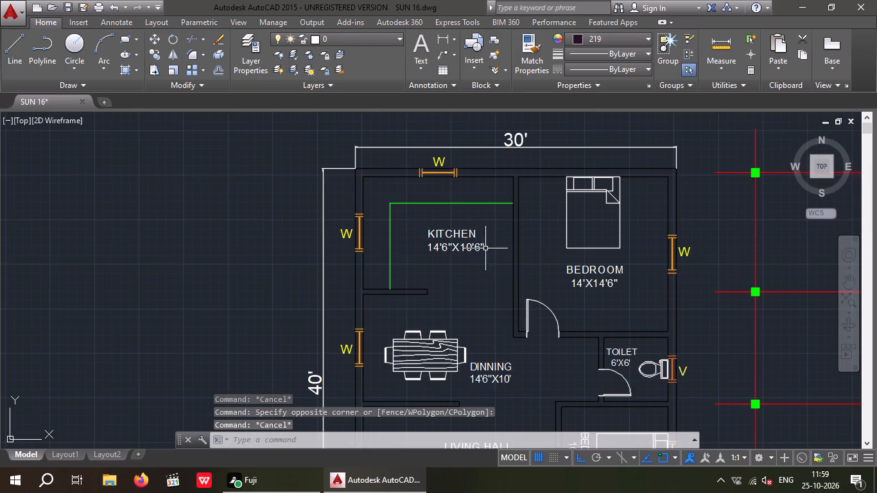
middle_drag(482, 248, 419, 244)
scroll(412, 223, down, 2)
middle_drag(447, 290, 315, 243)
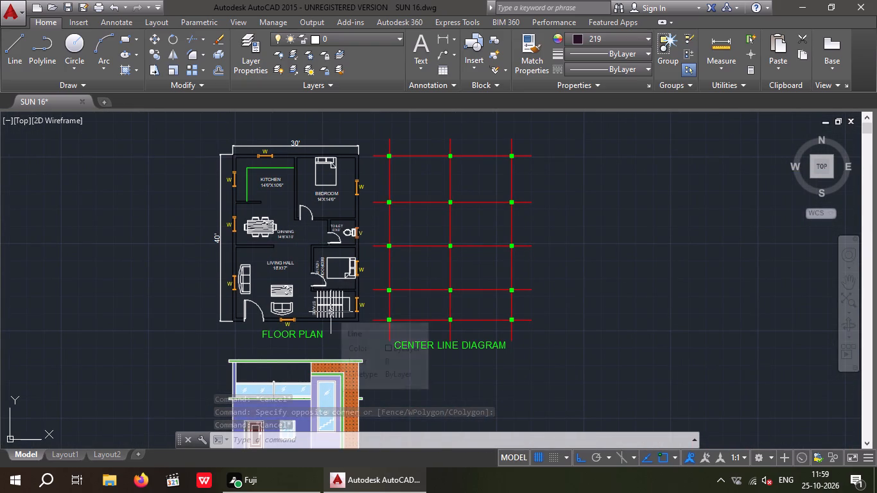
scroll(331, 312, up, 2)
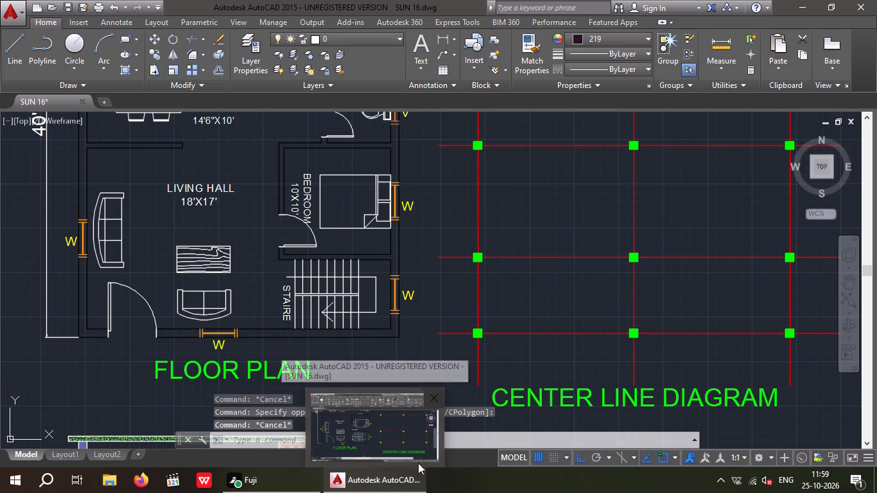
scroll(343, 318, up, 3)
drag(415, 323, 367, 343)
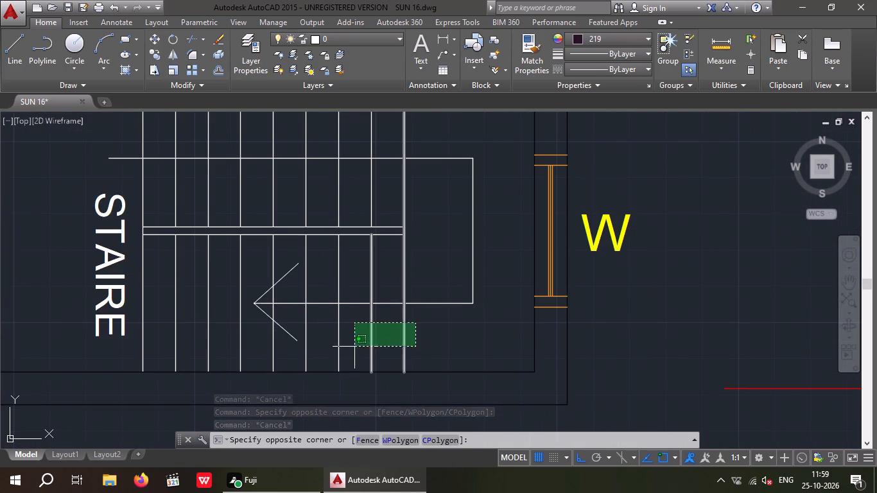
click(303, 361)
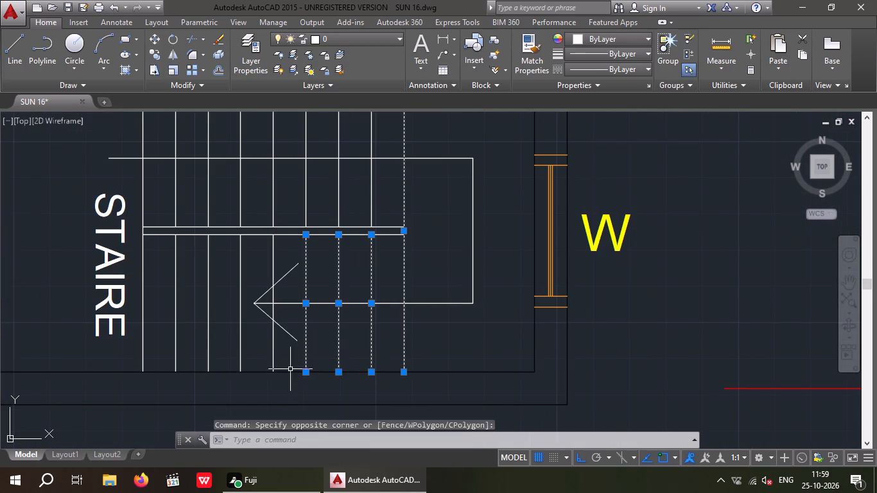
drag(285, 358, 252, 354)
click(135, 352)
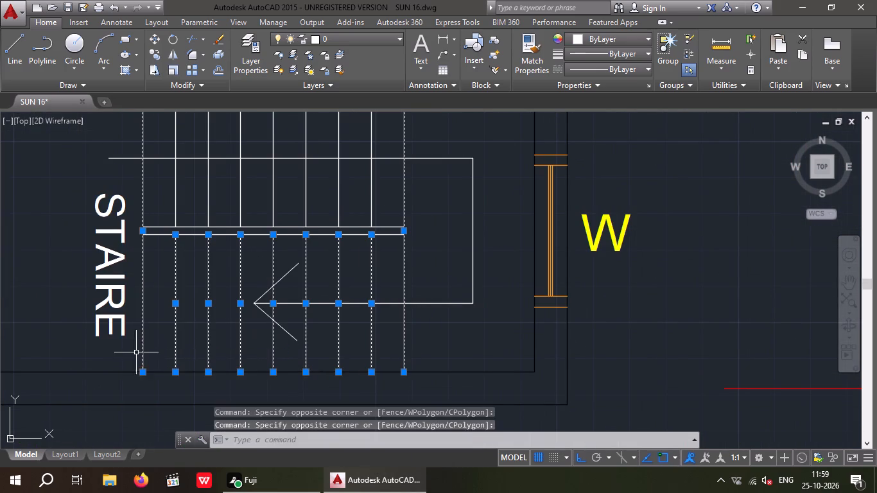
drag(383, 186, 356, 193)
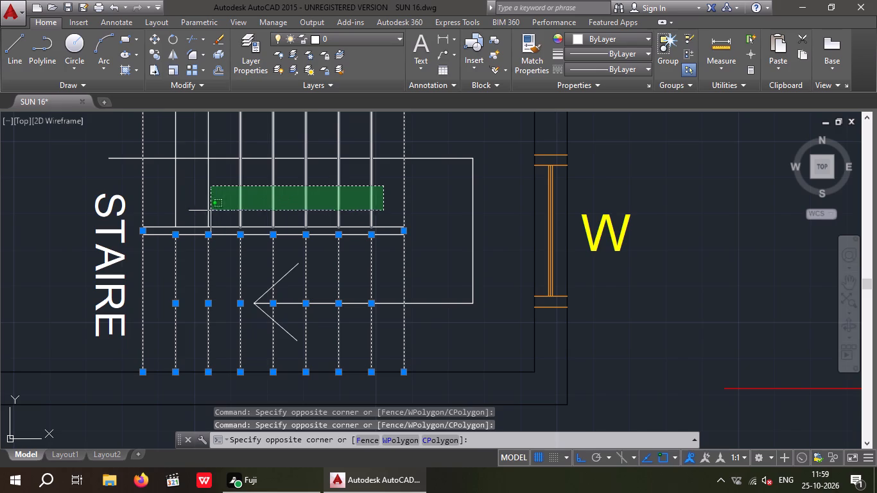
click(159, 209)
middle_drag(257, 192, 256, 259)
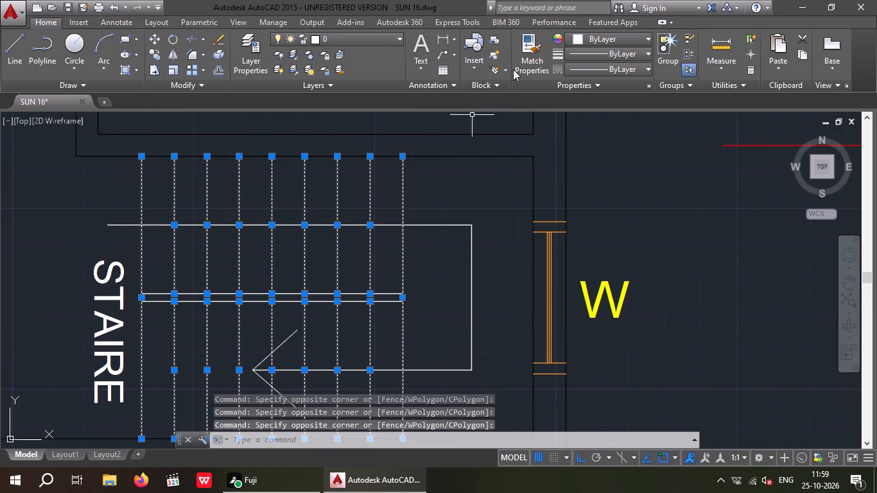
click(585, 35)
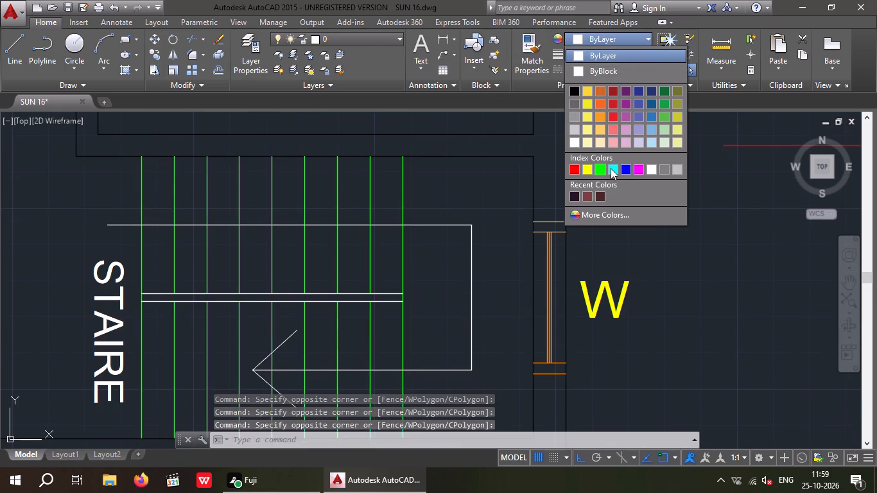
click(612, 168)
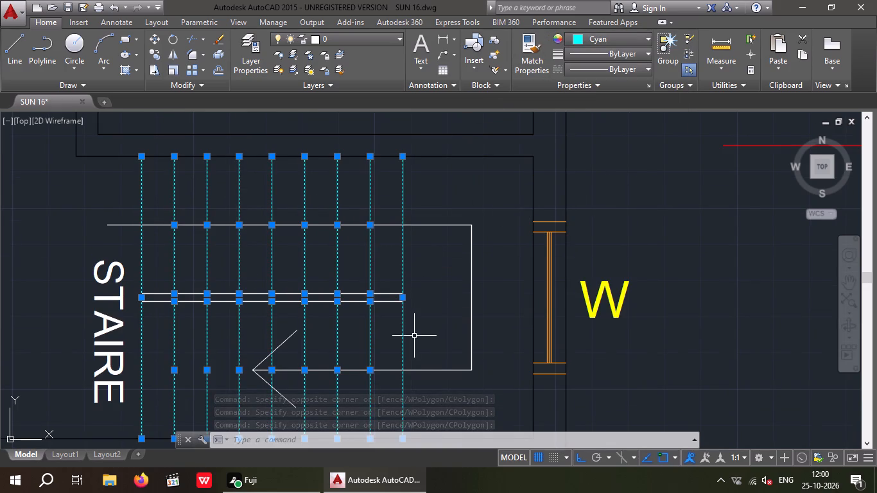
key(Escape)
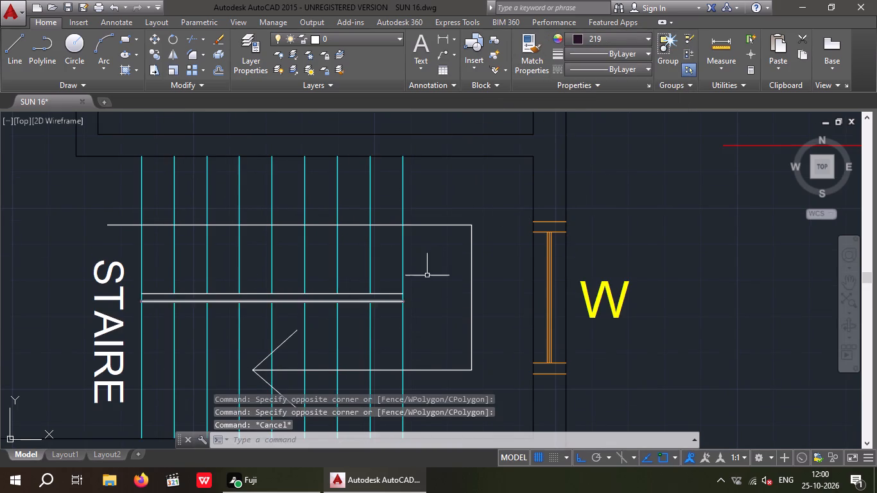
Recolour the staircase's direction line, including its arrowhead, to magenta.
drag(492, 200, 464, 232)
click(454, 241)
middle_drag(362, 327, 480, 263)
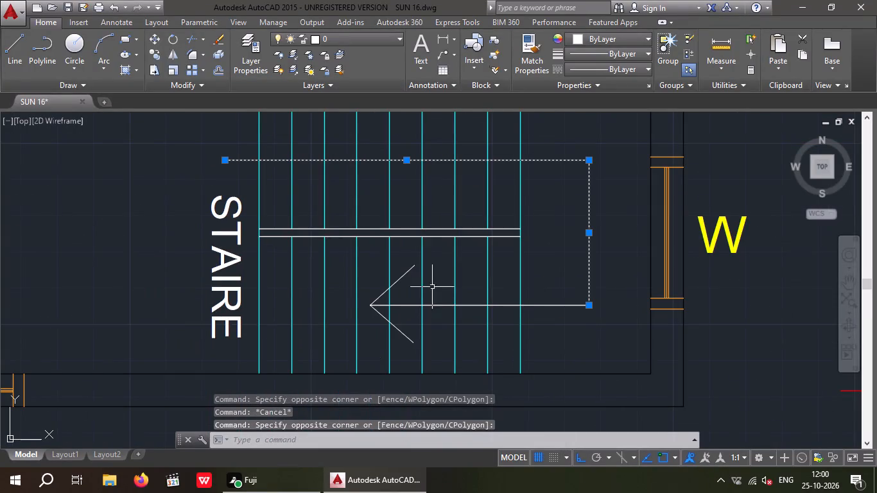
scroll(376, 305, up, 4)
drag(360, 358, 356, 349)
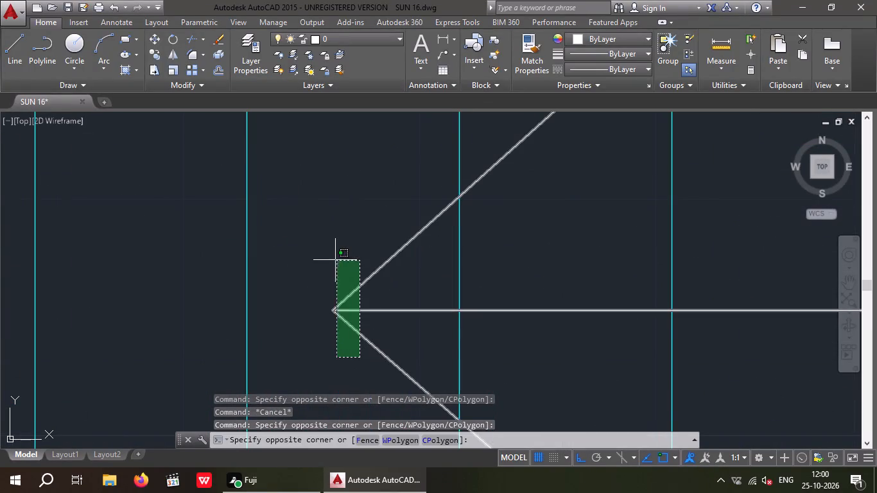
click(334, 257)
scroll(356, 243, down, 5)
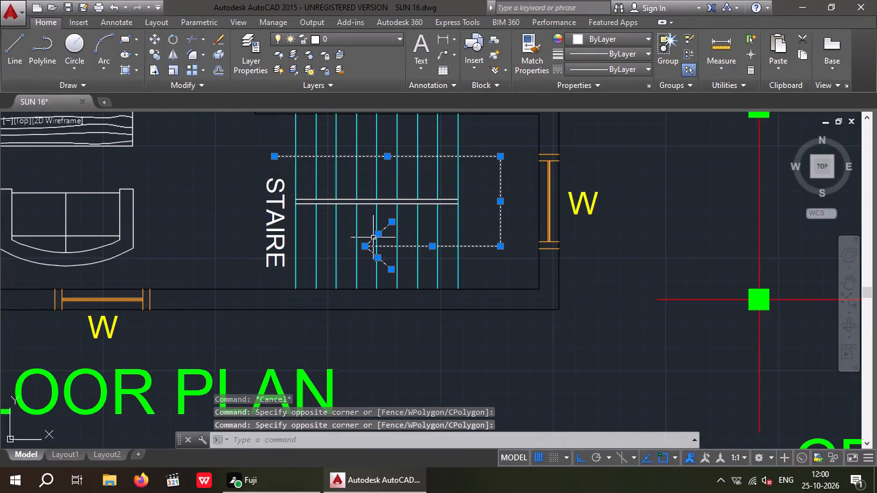
middle_drag(365, 243, 256, 283)
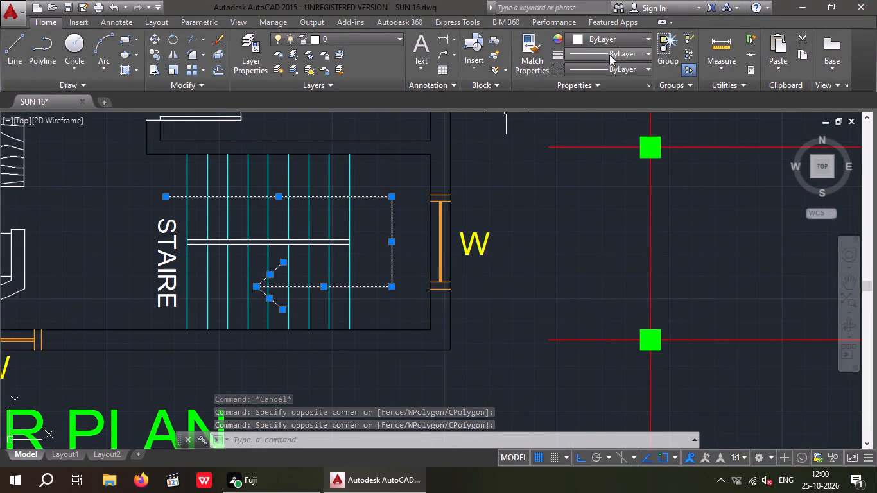
click(612, 40)
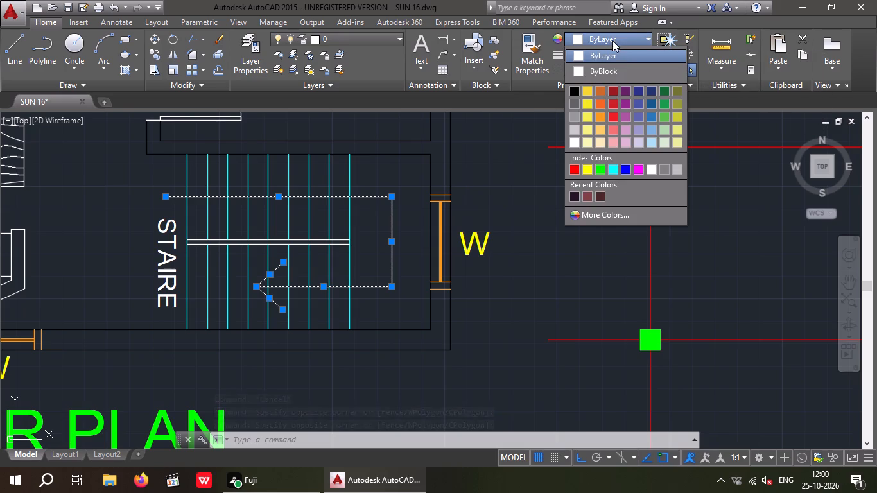
click(641, 166)
key(Escape)
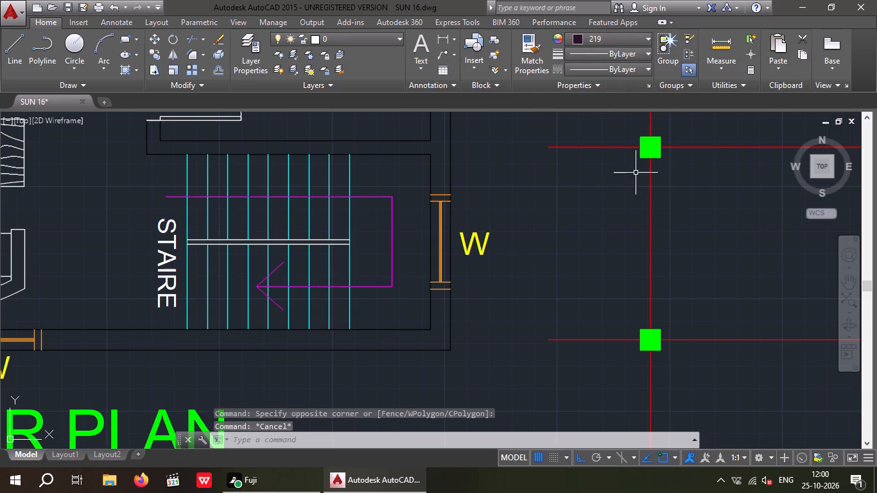
Recolour the two long lines dividing the staircase's upper and lower flights to yellow.
key(Escape)
scroll(320, 237, up, 3)
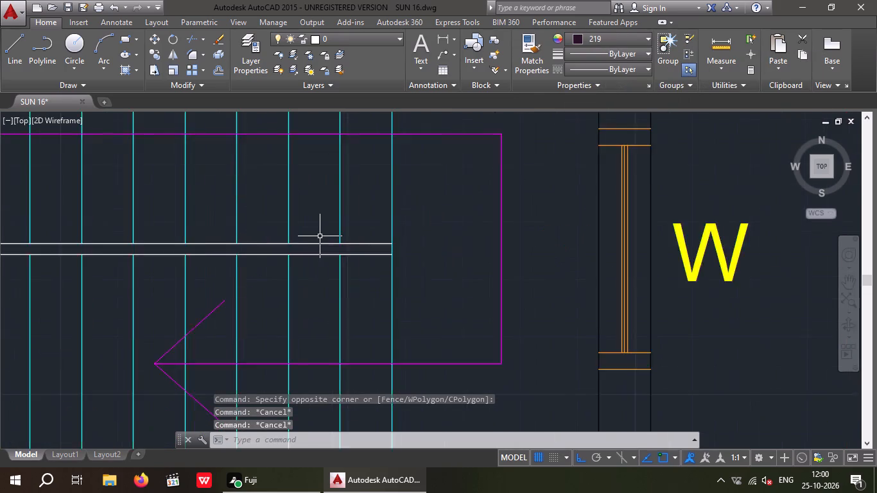
drag(329, 282, 305, 250)
click(298, 219)
scroll(304, 221, down, 3)
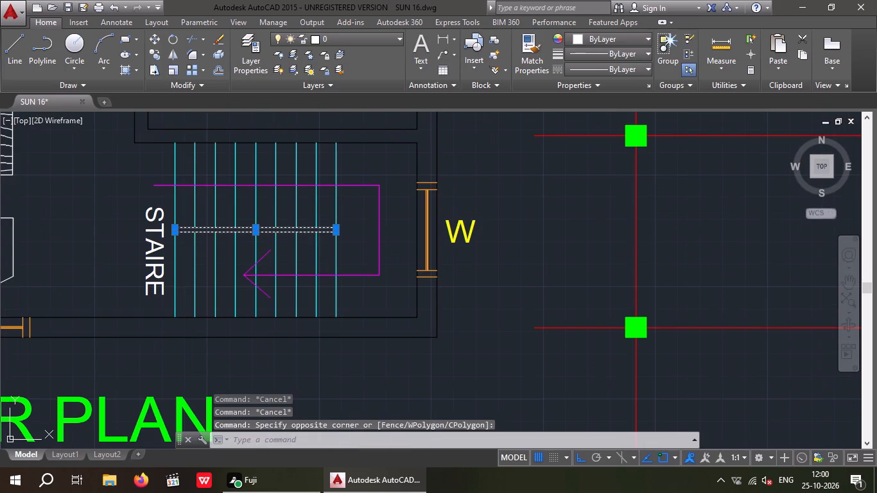
click(609, 38)
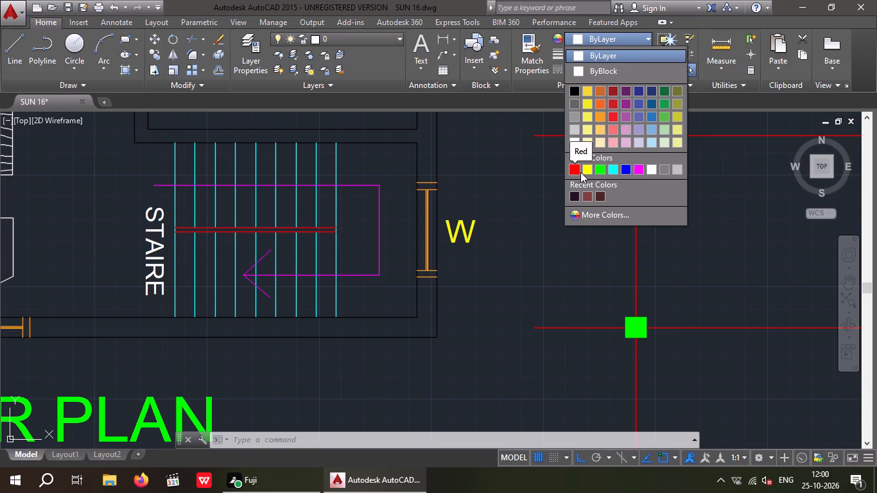
click(586, 170)
key(Escape)
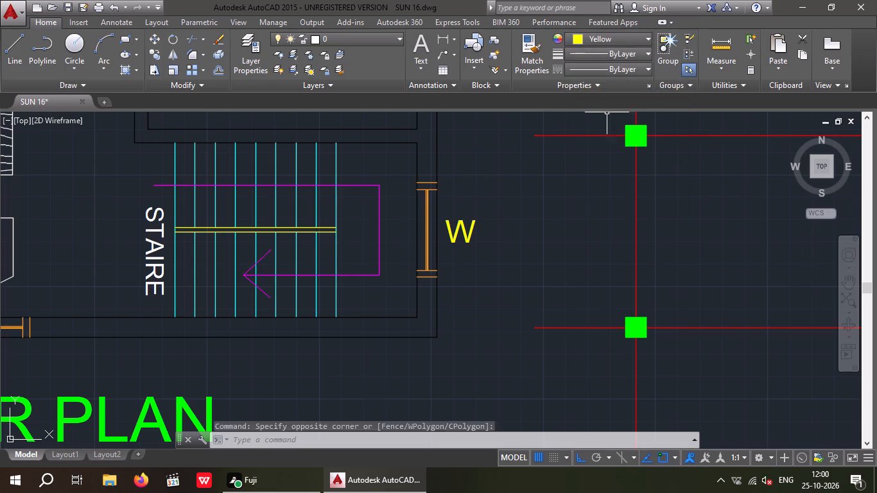
Recolour the STAIRE label beside the staircase to red.
scroll(361, 230, down, 2)
middle_click(371, 260)
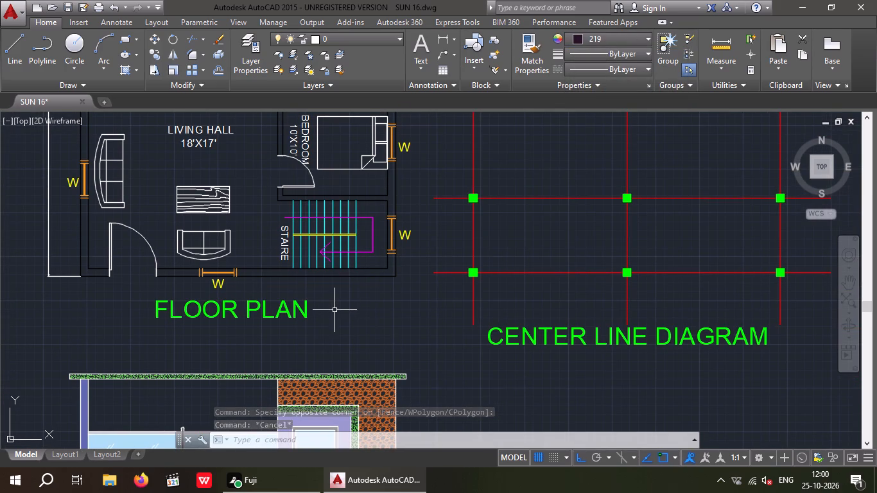
scroll(281, 221, up, 2)
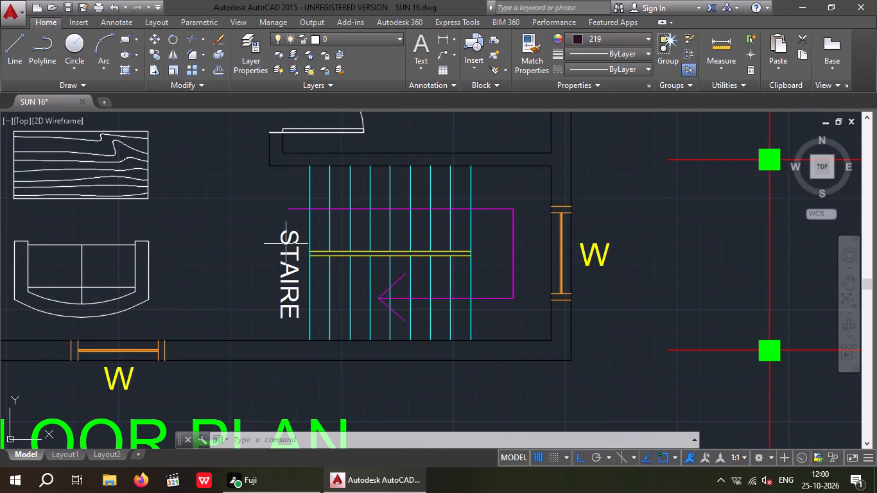
click(291, 298)
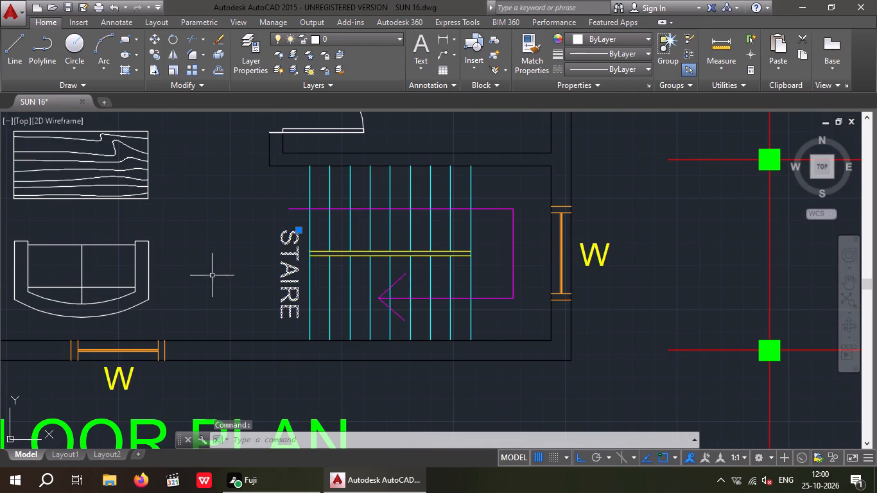
click(604, 40)
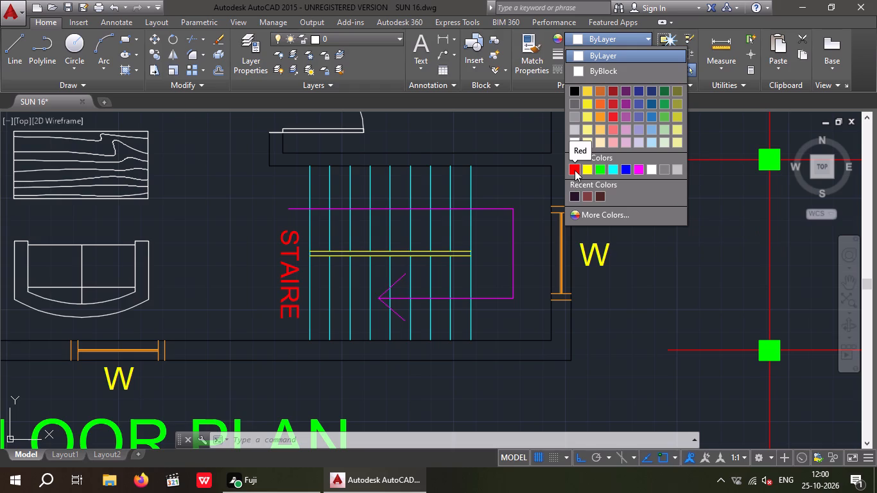
click(575, 170)
key(Escape)
Recolour the floor plan's room labels for both bedrooms, living hall, dinning, toilet and kitchen to magenta.
scroll(315, 286, down, 3)
middle_drag(352, 298, 352, 352)
scroll(325, 263, up, 2)
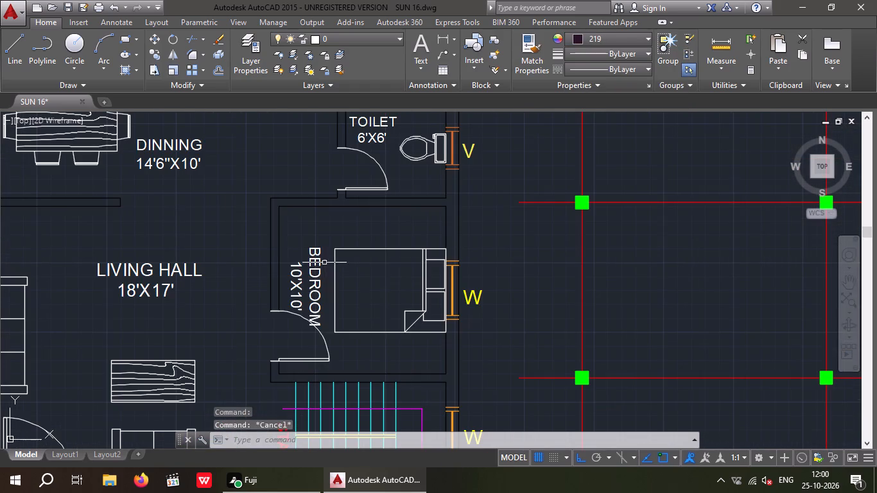
click(313, 273)
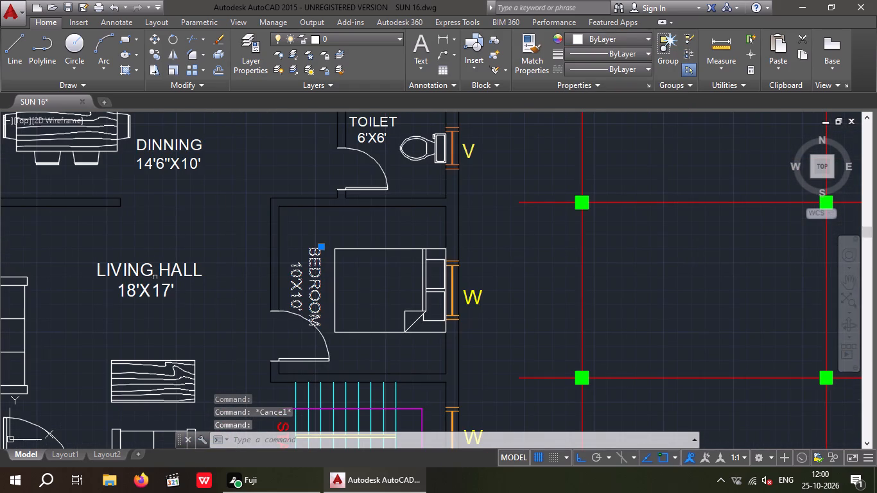
click(142, 273)
scroll(167, 250, down, 4)
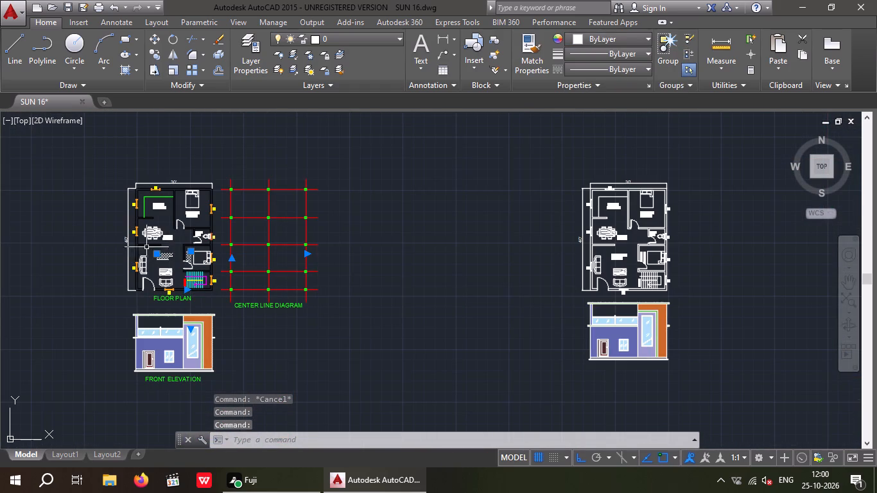
scroll(162, 234, up, 5)
middle_drag(167, 321, 165, 343)
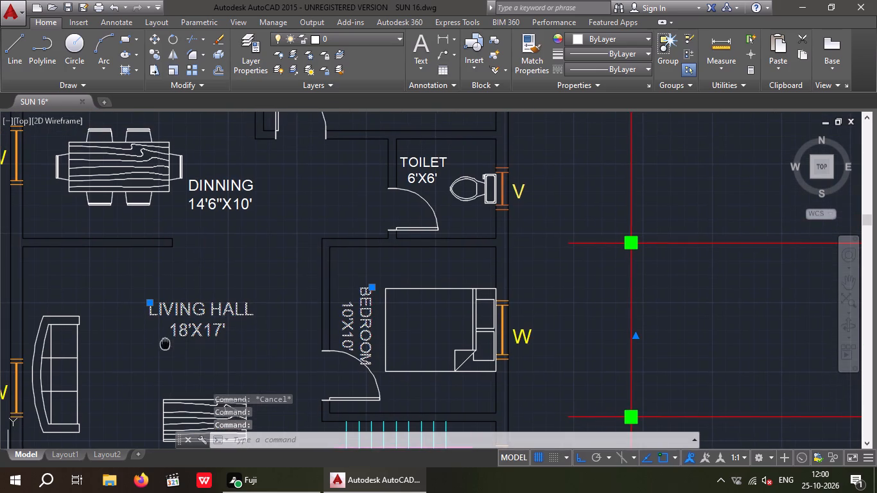
click(209, 209)
click(426, 178)
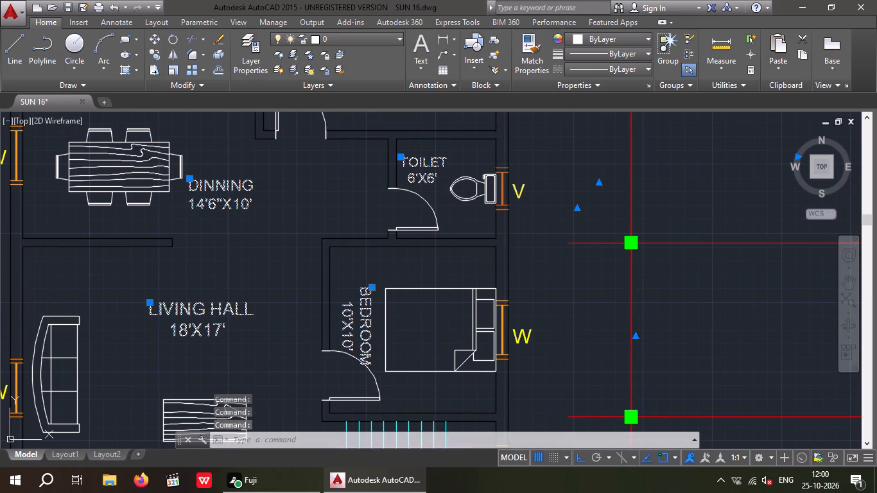
middle_drag(319, 196, 326, 378)
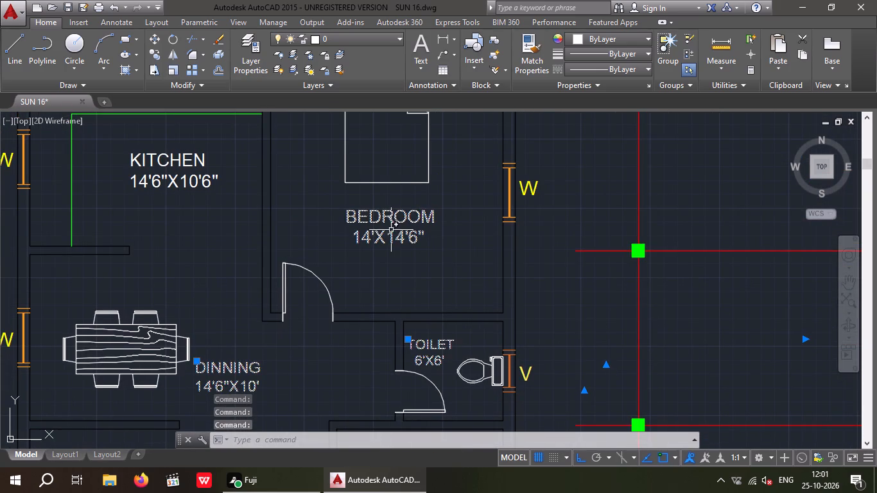
click(390, 233)
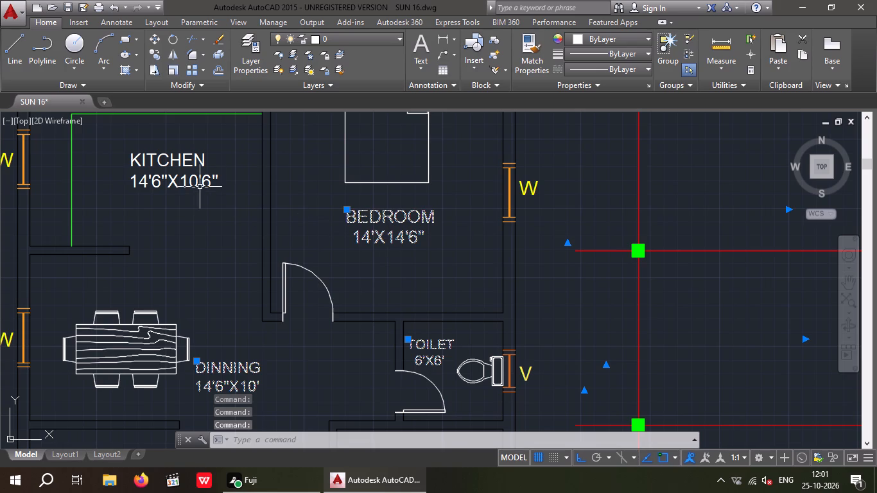
click(191, 180)
scroll(192, 191, down, 3)
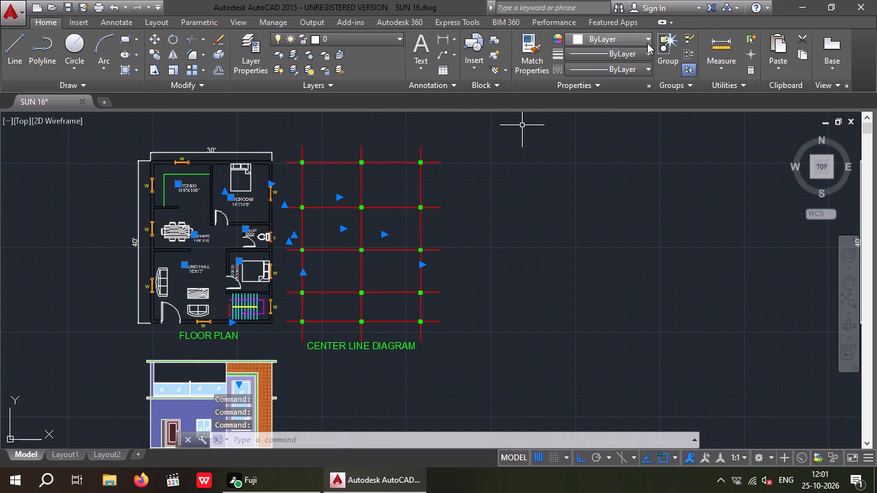
click(624, 41)
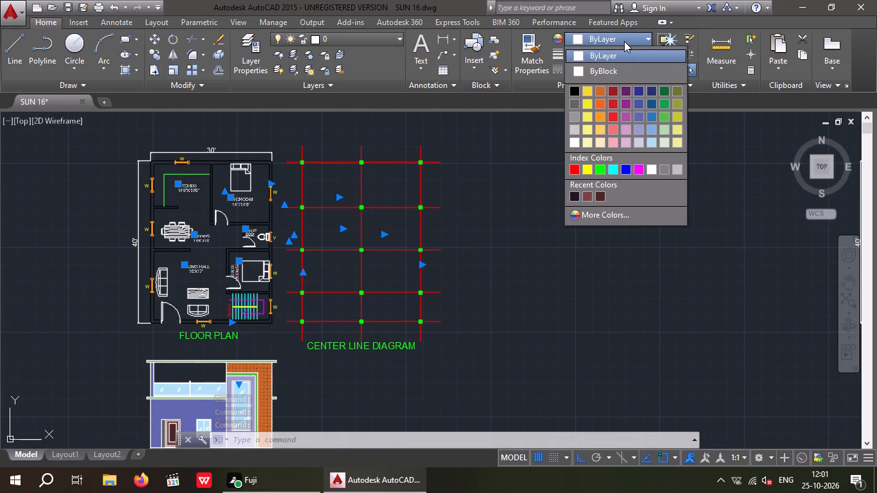
click(640, 169)
key(Escape)
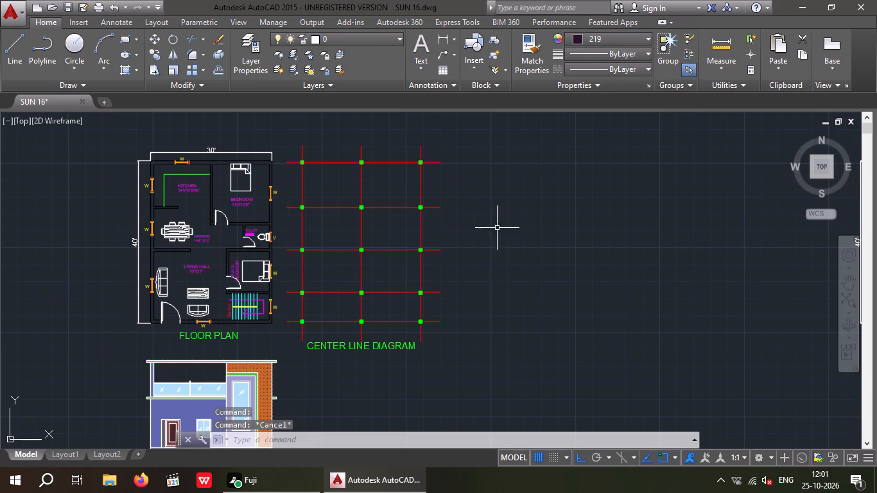
Recolour the floor plan's overall 40' and 30' dimensions to cyan.
middle_drag(230, 272, 281, 280)
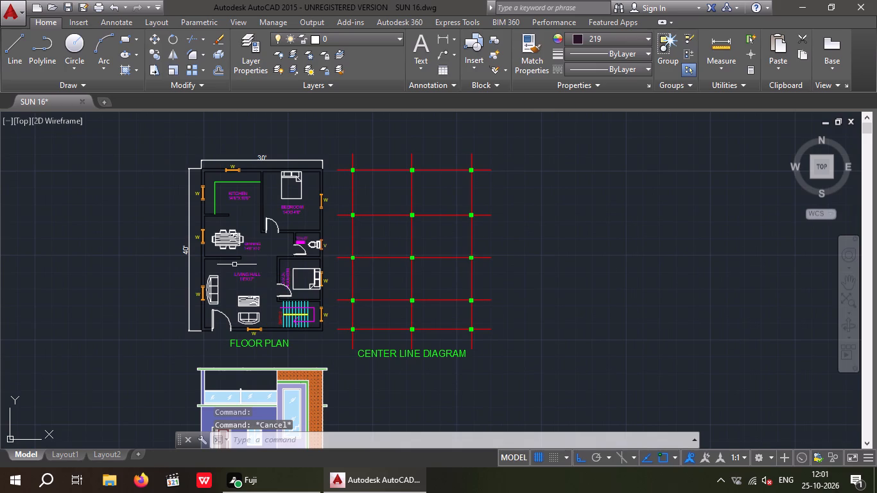
scroll(186, 254, up, 2)
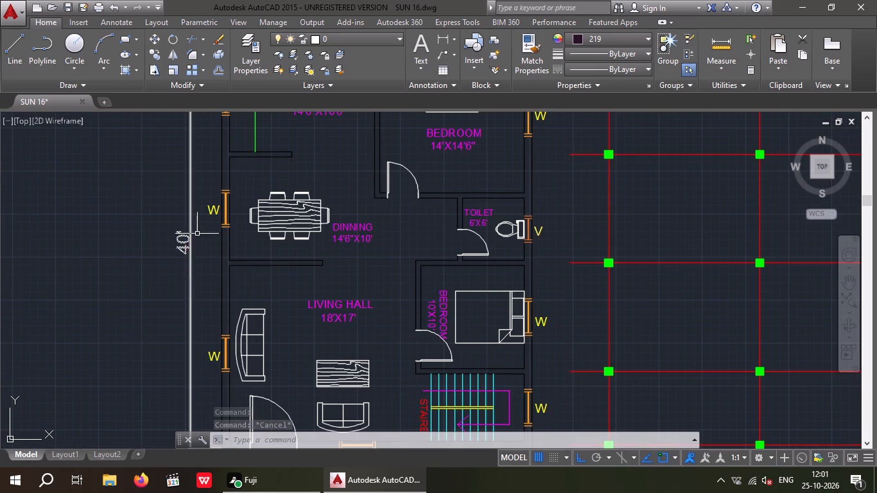
drag(195, 235, 170, 259)
click(169, 260)
scroll(157, 254, down, 3)
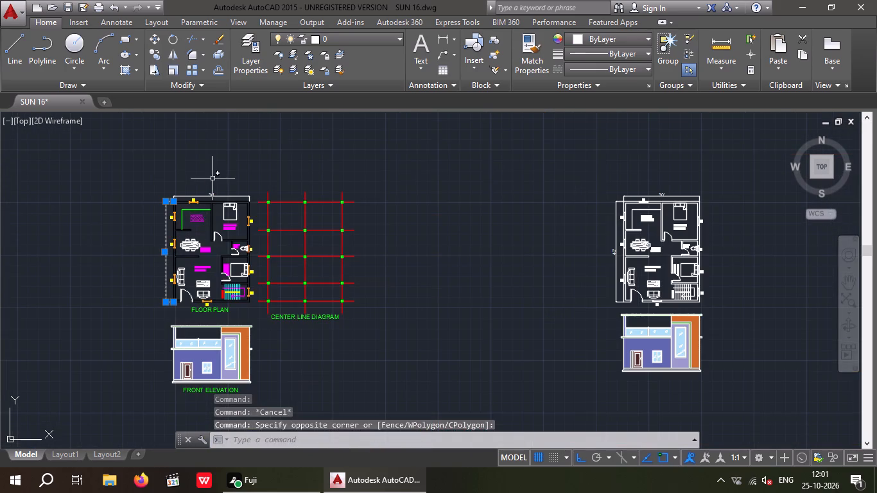
scroll(217, 186, up, 4)
click(204, 236)
click(186, 218)
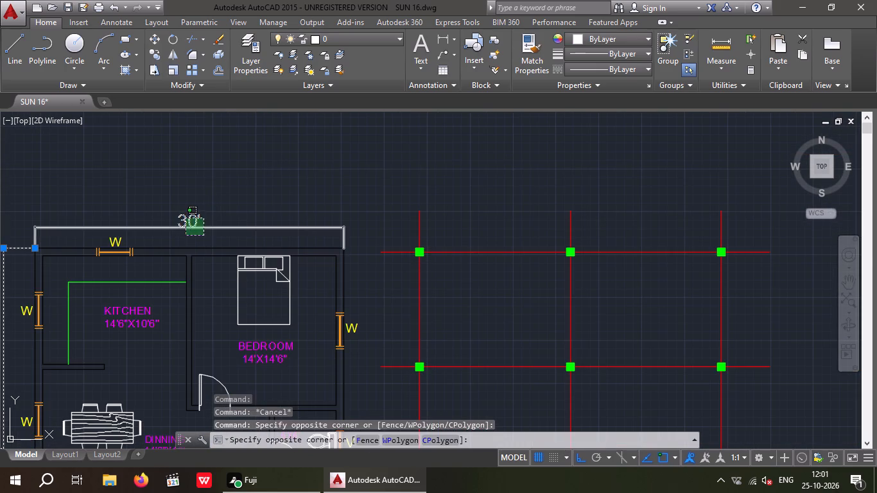
scroll(196, 198, down, 3)
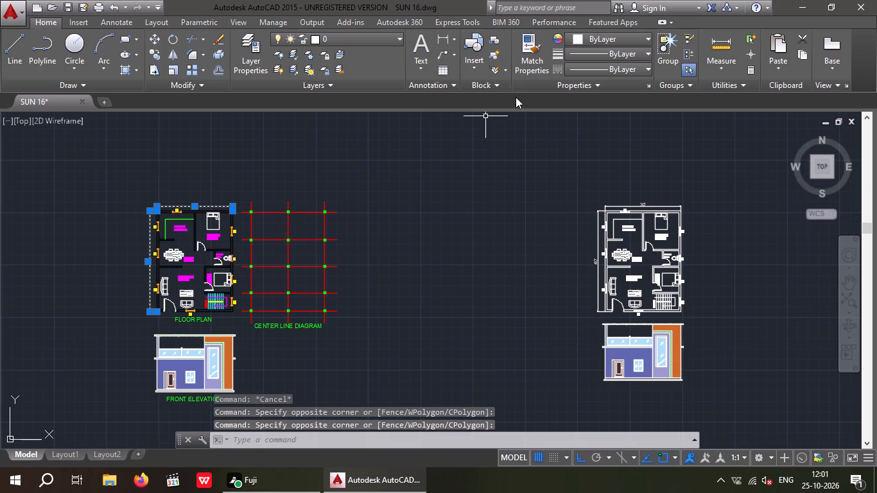
click(606, 40)
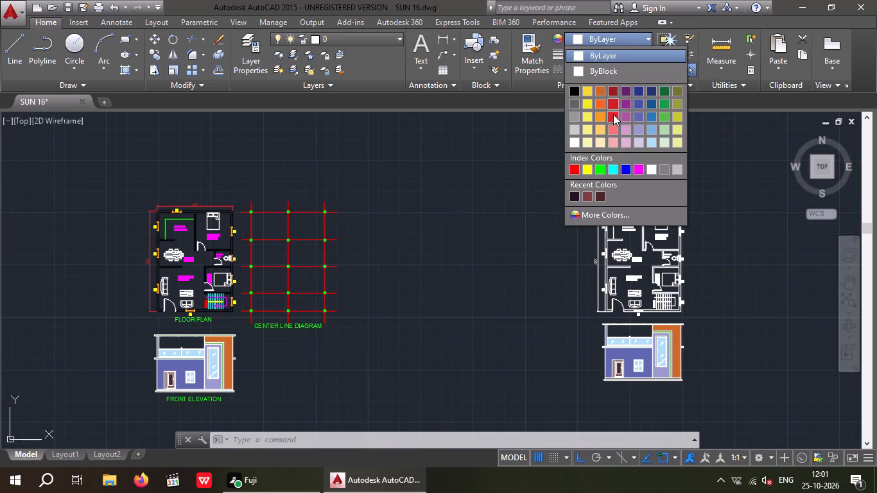
click(613, 168)
key(Escape)
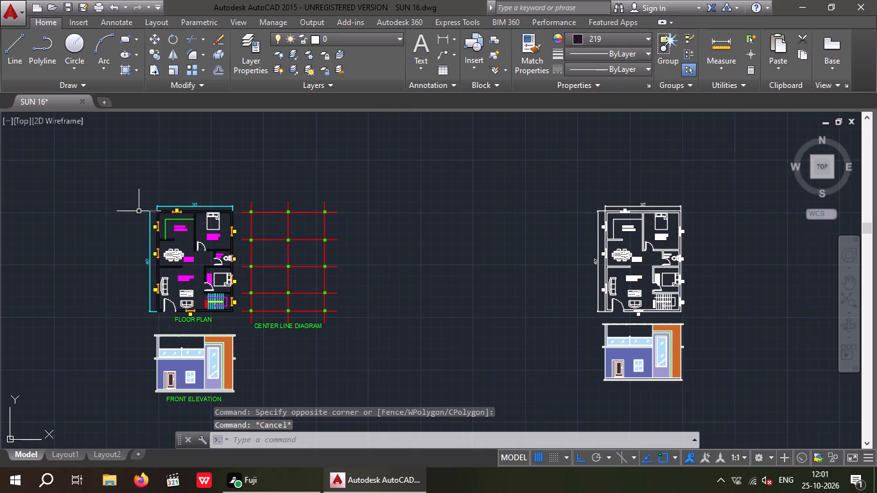
Save the drawing.
scroll(232, 211, up, 3)
middle_drag(259, 222, 308, 218)
scroll(305, 221, up, 1)
middle_drag(270, 245, 336, 226)
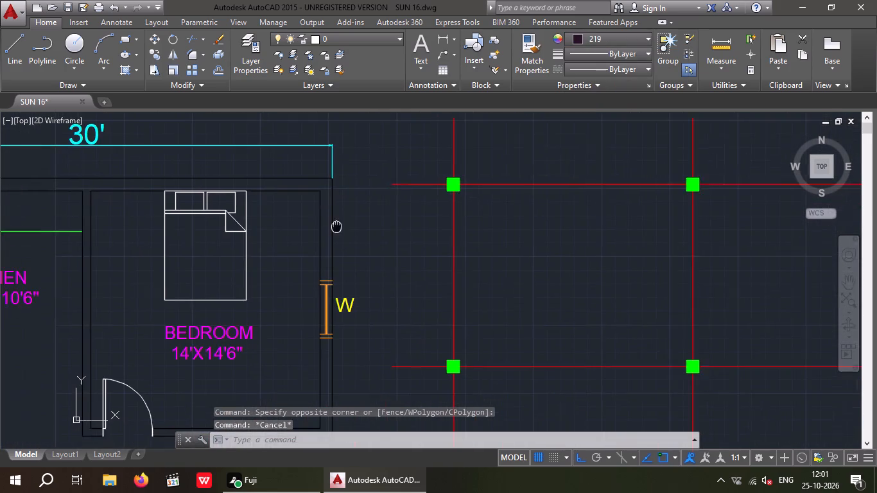
middle_drag(336, 226, 335, 227)
scroll(313, 229, down, 4)
key(ctrl+s)
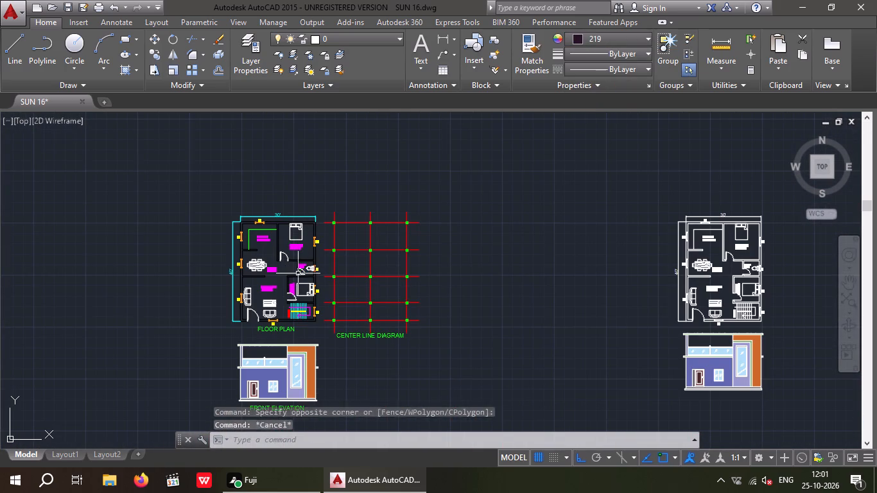
Delete the untitled duplicate of the white floor plan and its front elevation, away from the titled drawings.
scroll(259, 243, up, 3)
middle_drag(241, 273, 83, 229)
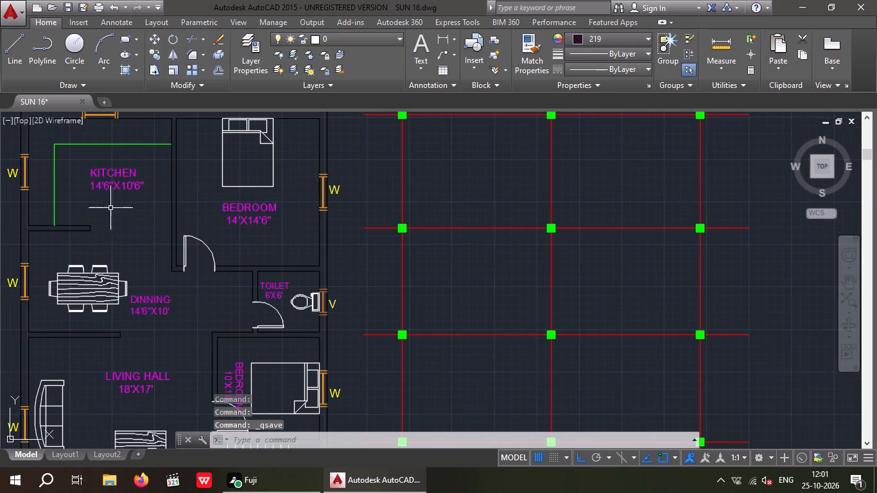
middle_drag(162, 264, 156, 283)
scroll(156, 283, down, 3)
middle_drag(167, 258, 138, 251)
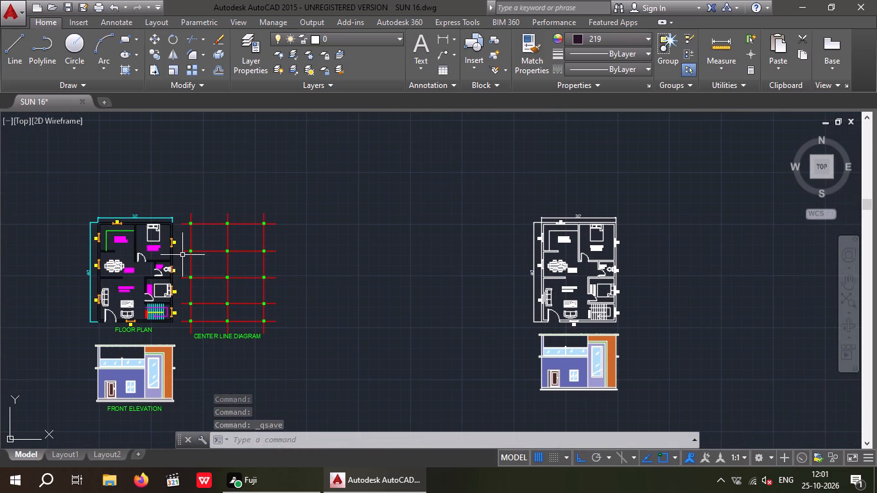
scroll(148, 260, up, 1)
middle_drag(148, 261, 78, 299)
middle_drag(328, 233, 202, 166)
scroll(248, 159, down, 2)
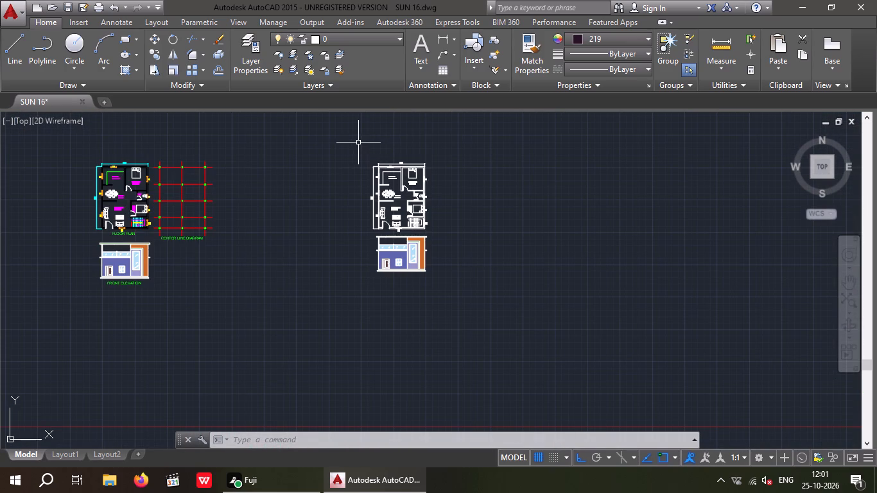
click(352, 145)
click(455, 308)
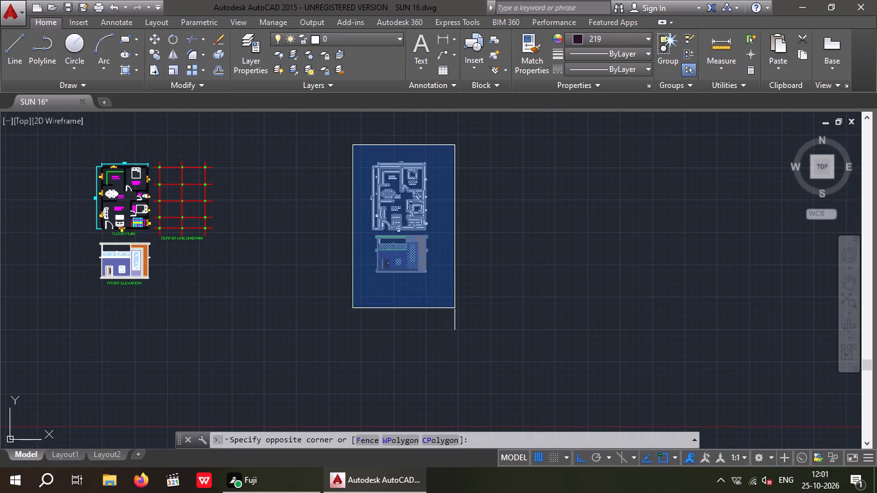
key(Delete)
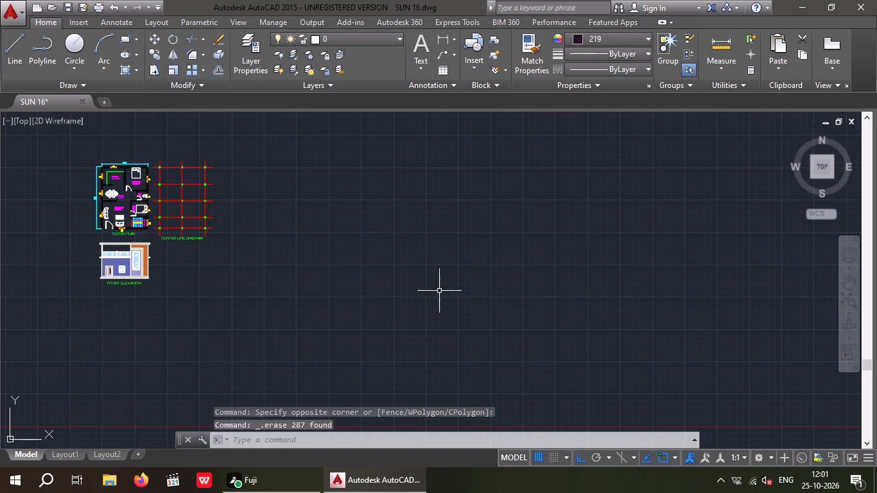
key(Escape)
key(Escape)
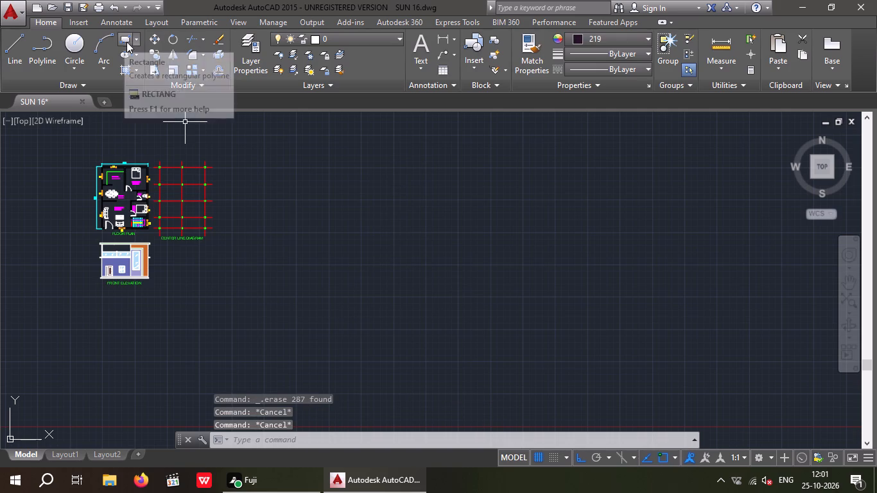
Add a multiline text note reading MAIN DOOR (MD) = 4'X7' at 10" height in the empty area beside the center line diagram.
click(423, 43)
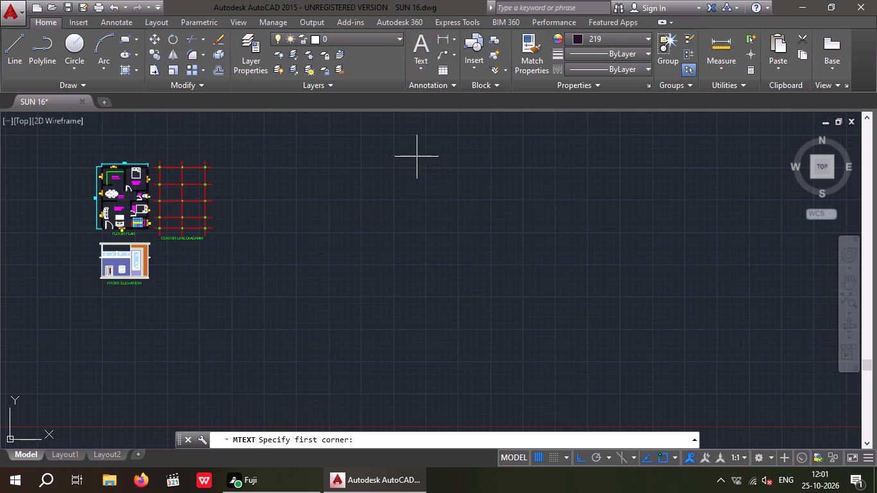
scroll(251, 246, up, 3)
click(194, 241)
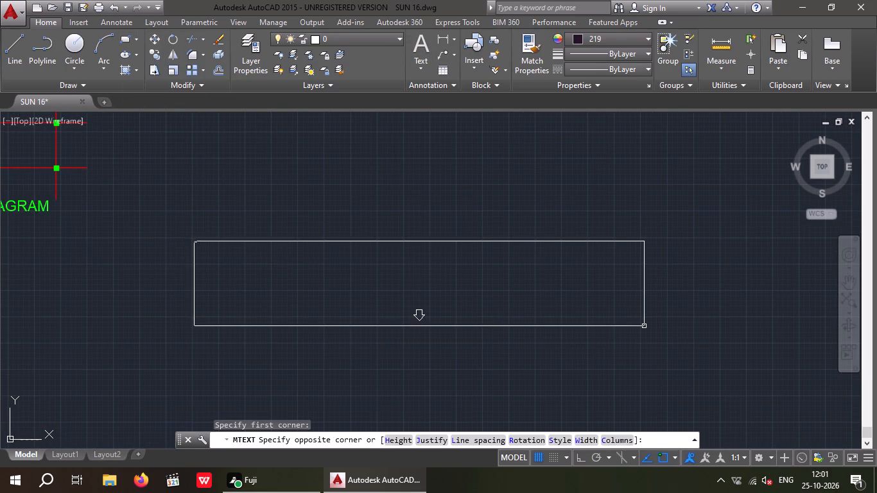
middle_drag(643, 324, 425, 324)
click(528, 266)
middle_drag(518, 278, 667, 272)
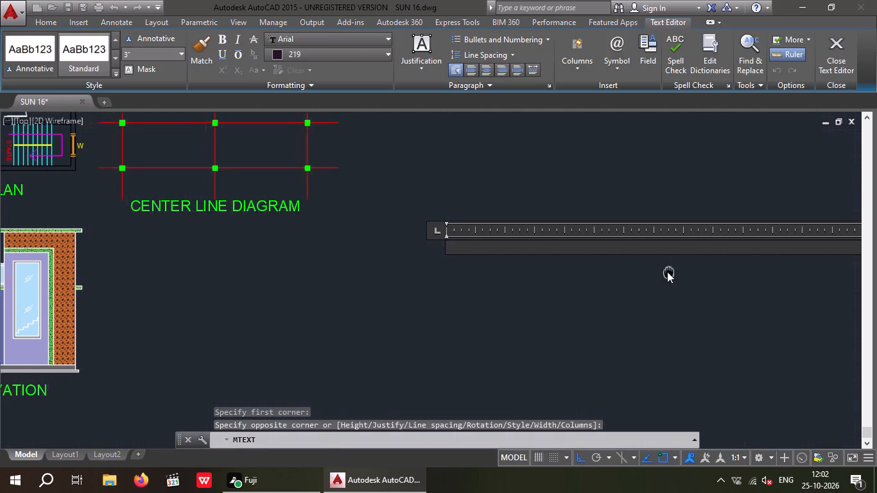
middle_drag(667, 272, 668, 272)
click(136, 53)
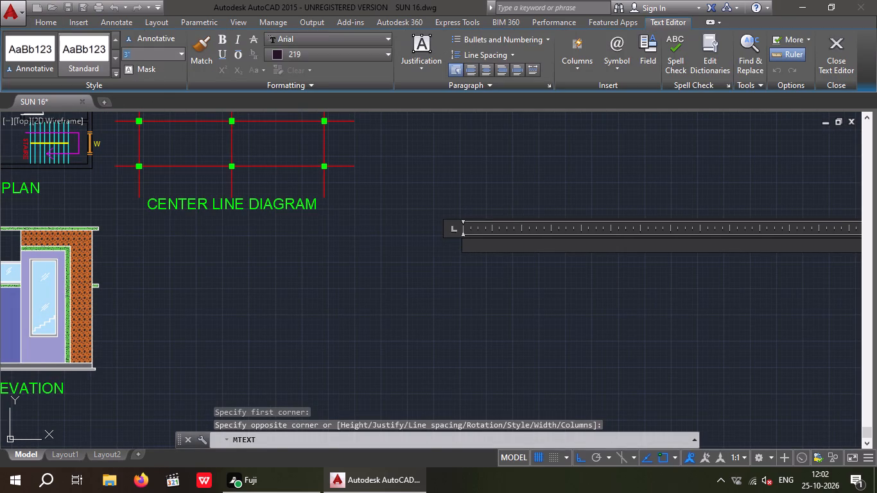
text(10)
key(shift+quotedbl)
key(Return)
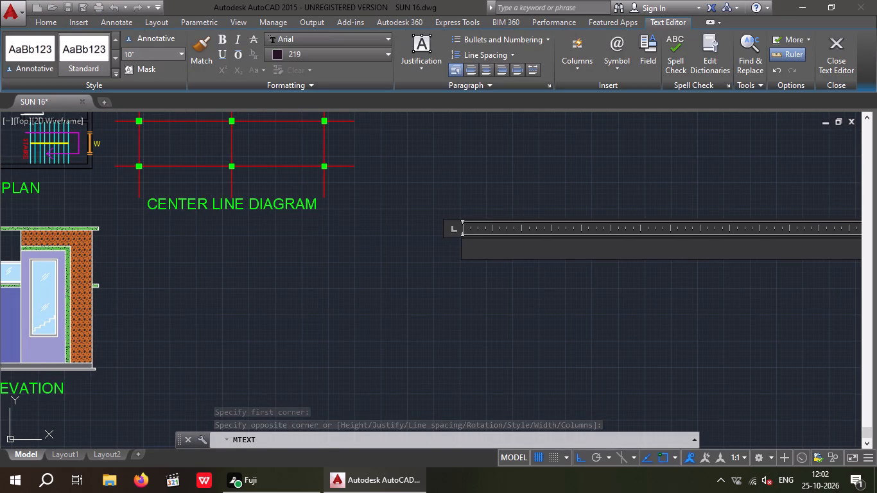
text(MA)
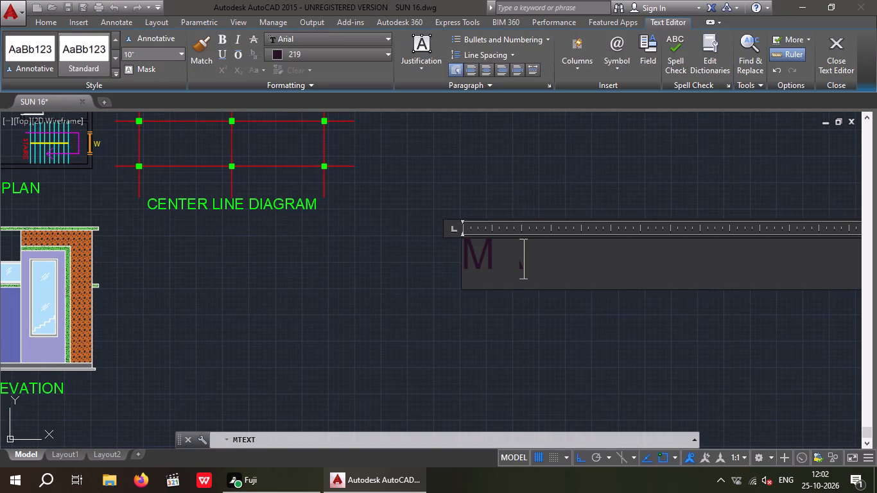
text(IN)
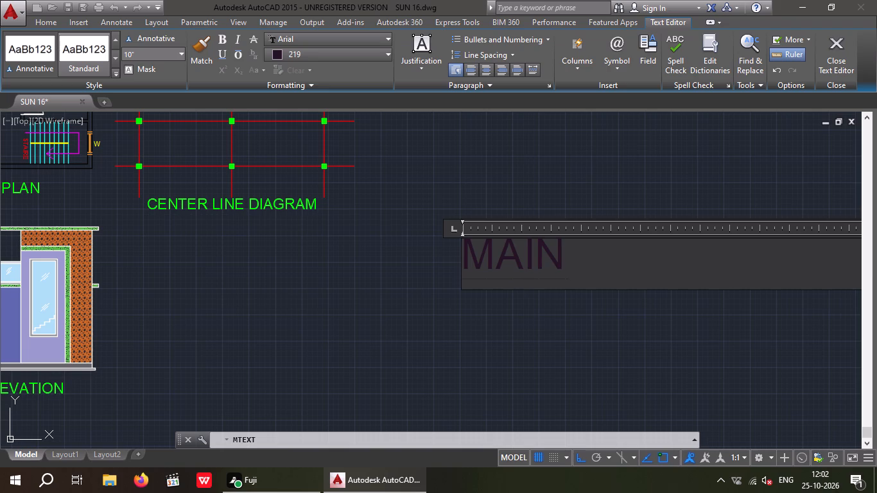
key(space)
text(DOO)
key(r)
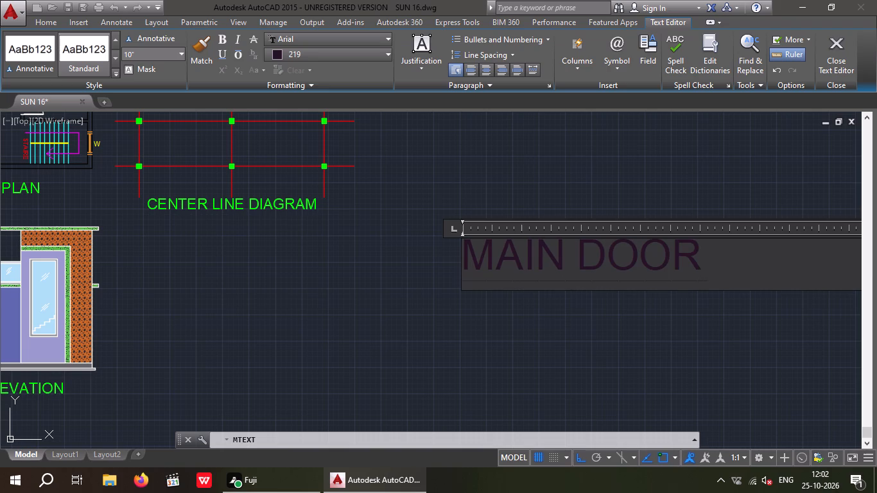
key(space)
key(shift+parenleft)
text(MD)
text())
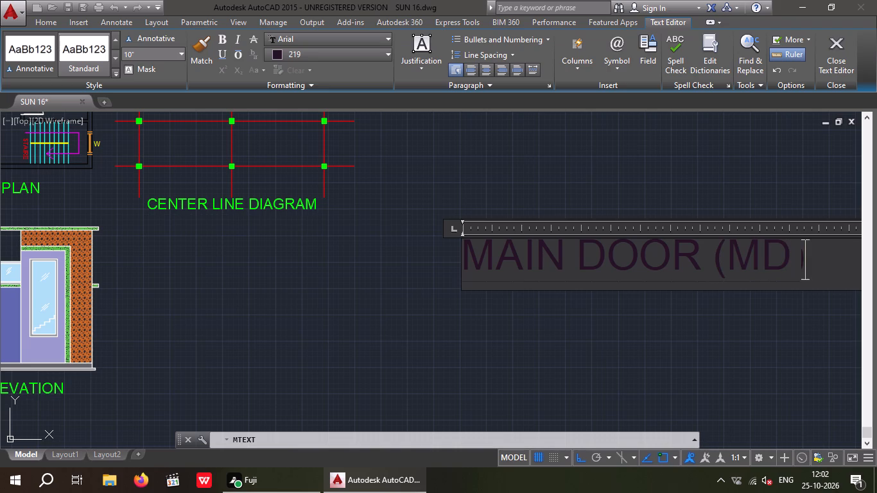
key(space)
text(=)
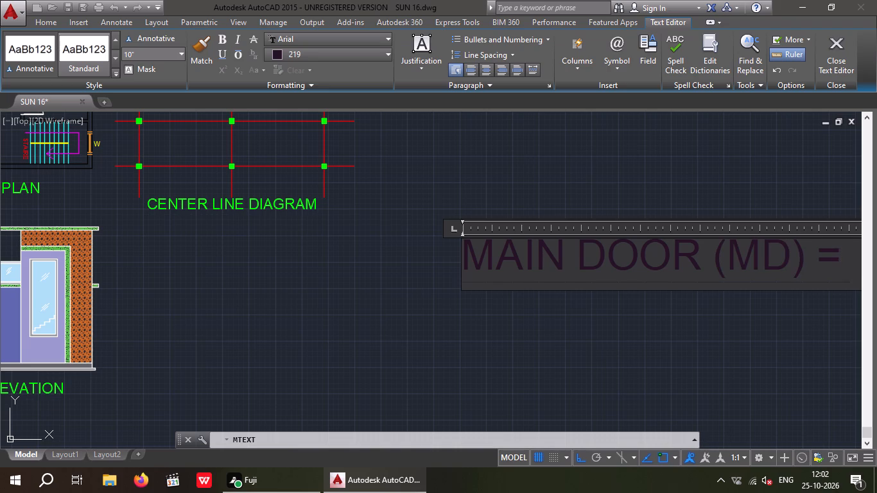
key(space)
text(4'7)
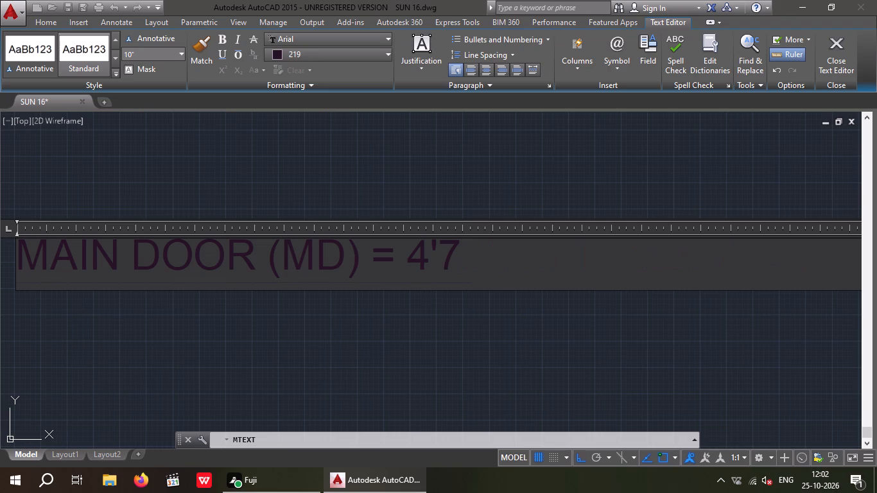
key(apostrophe)
key(Left)
key(Left)
key(x)
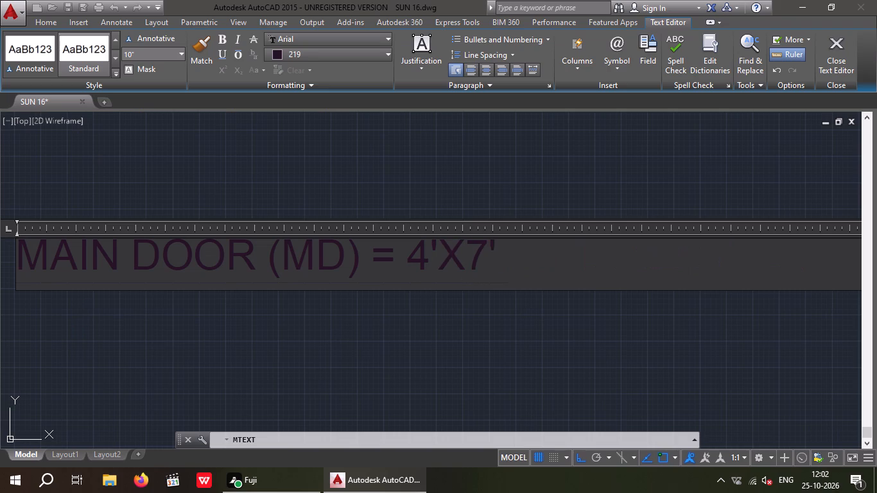
click(239, 178)
Add a multiline text note reading DOOR (D) = 3'X7' at 10" height directly below the main door note.
scroll(262, 196, down, 2)
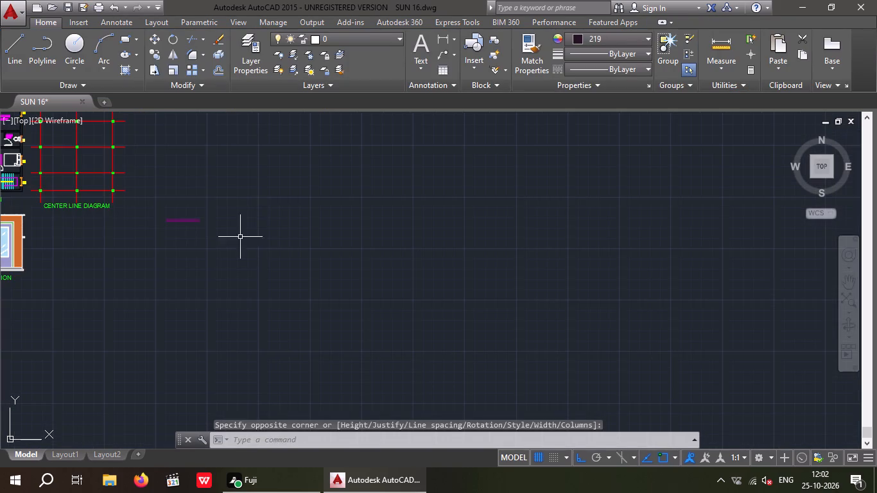
scroll(166, 218, up, 4)
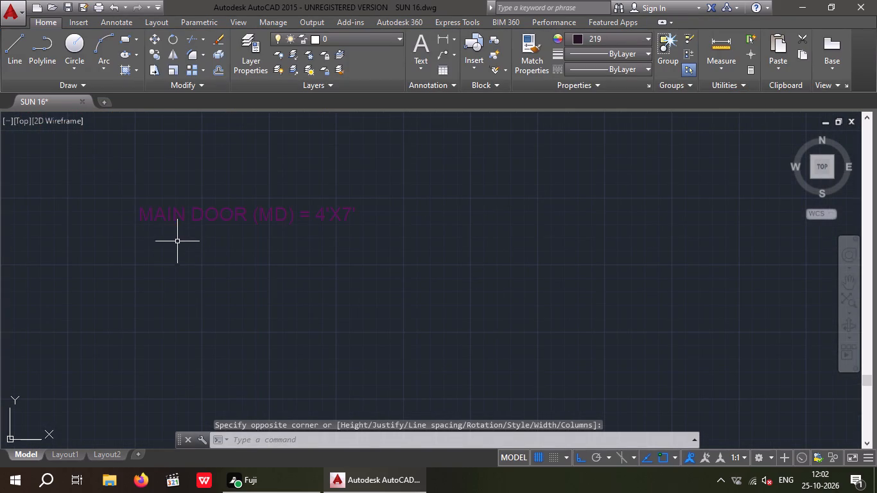
click(421, 44)
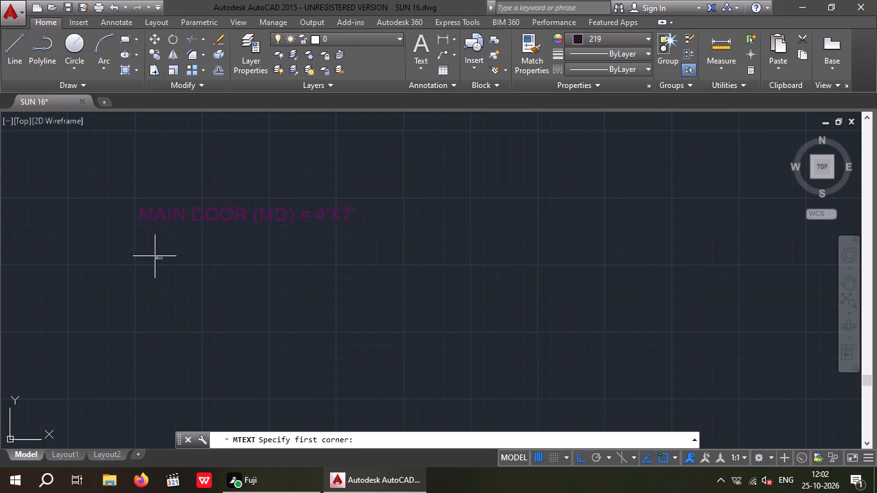
click(143, 246)
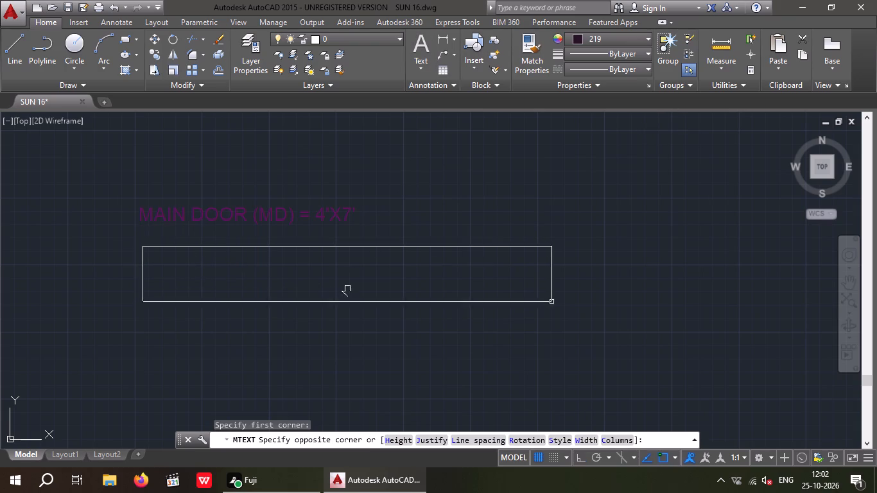
click(551, 266)
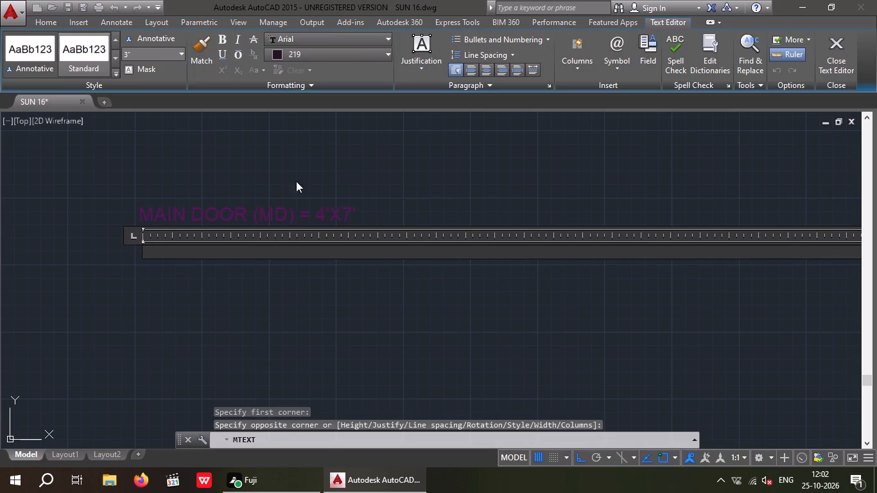
click(142, 54)
text(10)
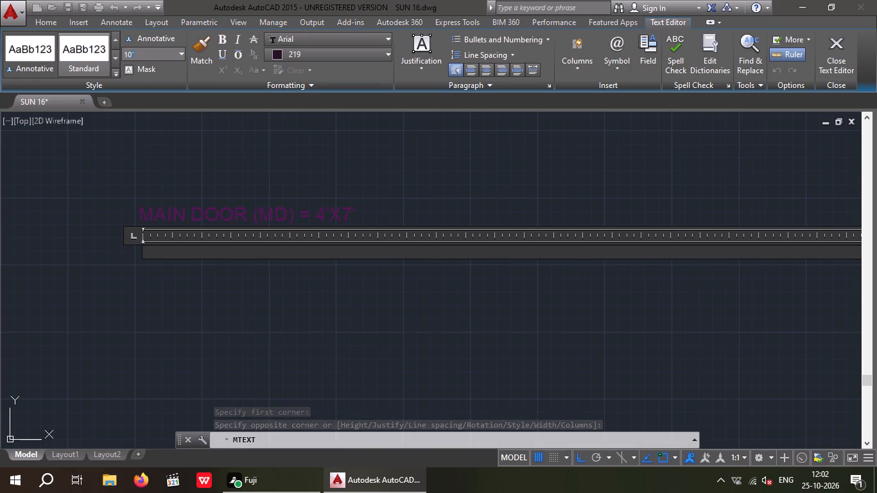
key(shift+quotedbl)
key(Return)
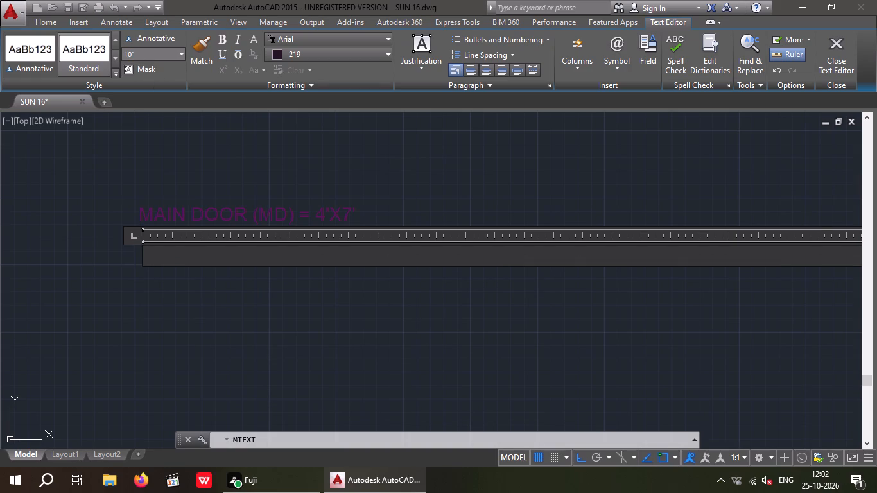
text(DOOR)
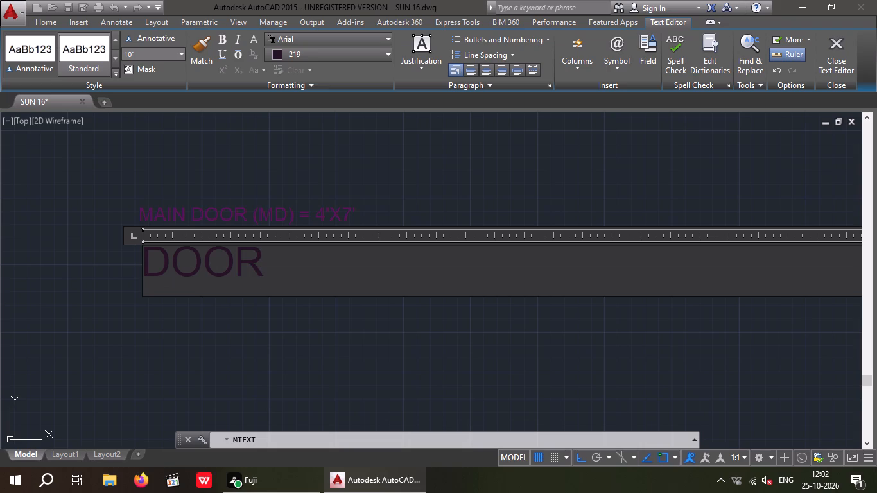
key(space)
key(shift+parenleft)
key(d)
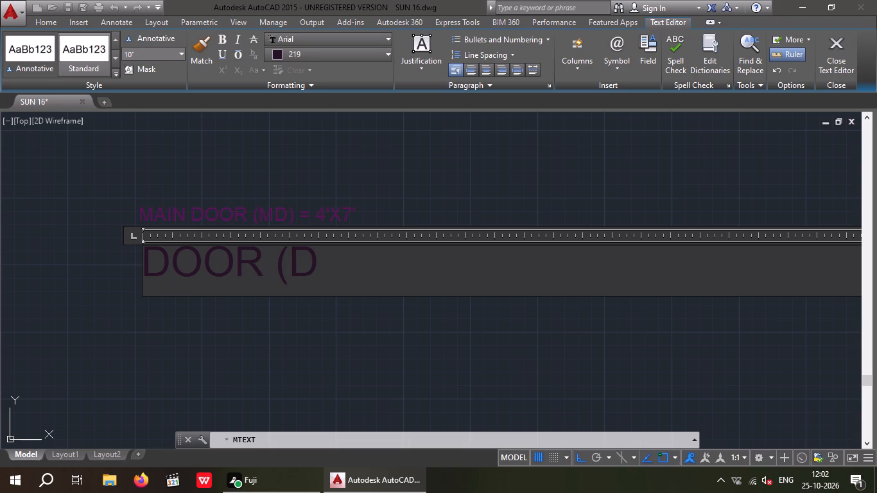
key(shift+parenright)
key(space)
text(=)
key(space)
text(3')
key(7)
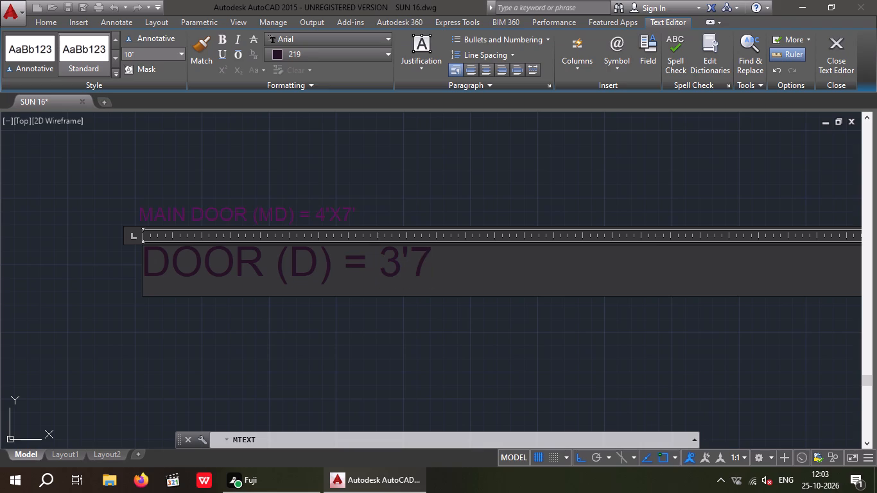
key(apostrophe)
key(Left)
key(Left)
key(x)
click(207, 363)
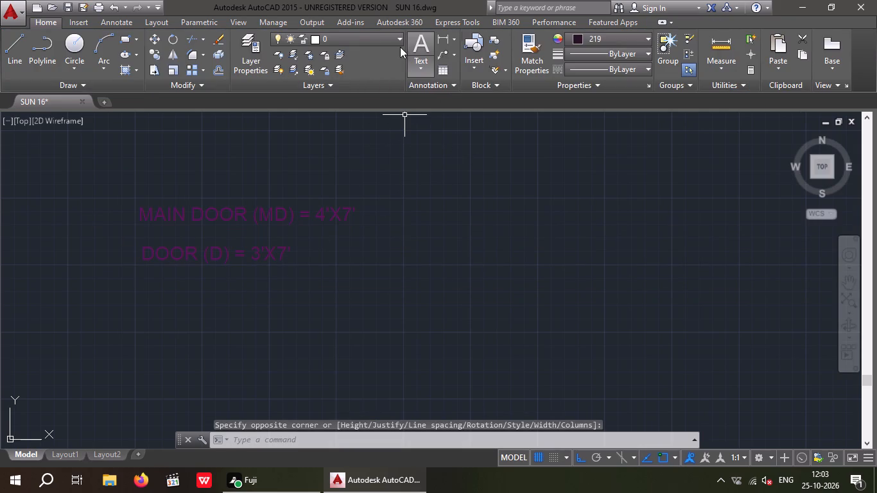
Add a multiline text note reading DOOR (D1) = 2'6"X7' at 10" height directly below the DOOR (D) note.
click(419, 42)
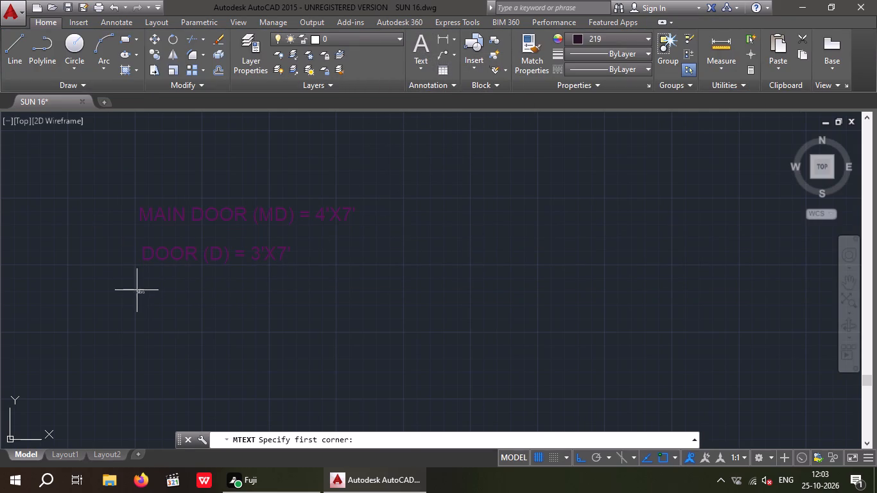
drag(137, 290, 155, 293)
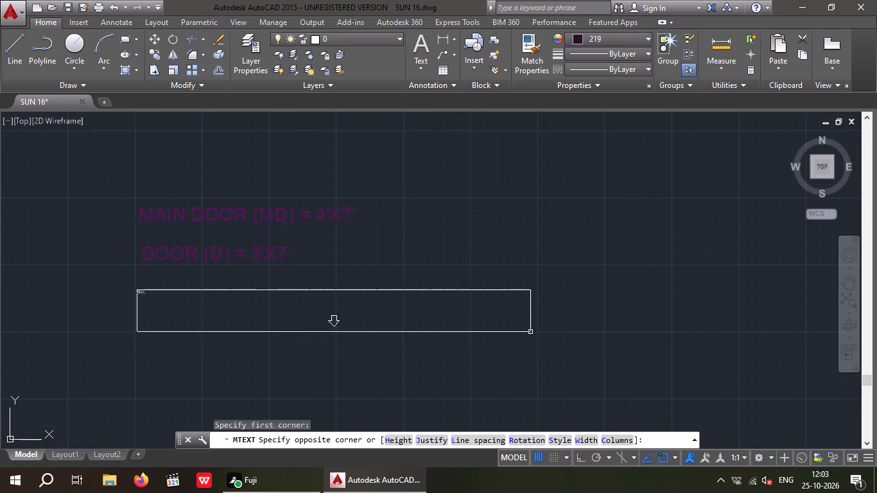
click(532, 322)
click(142, 53)
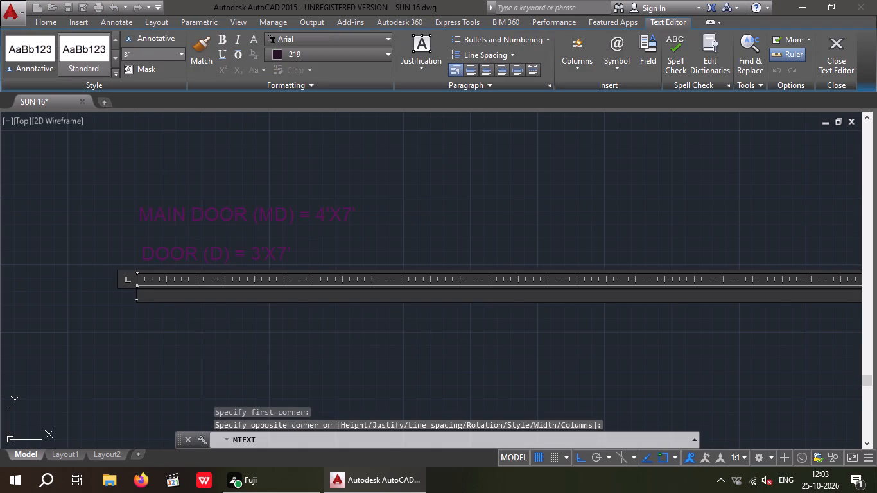
text(10)
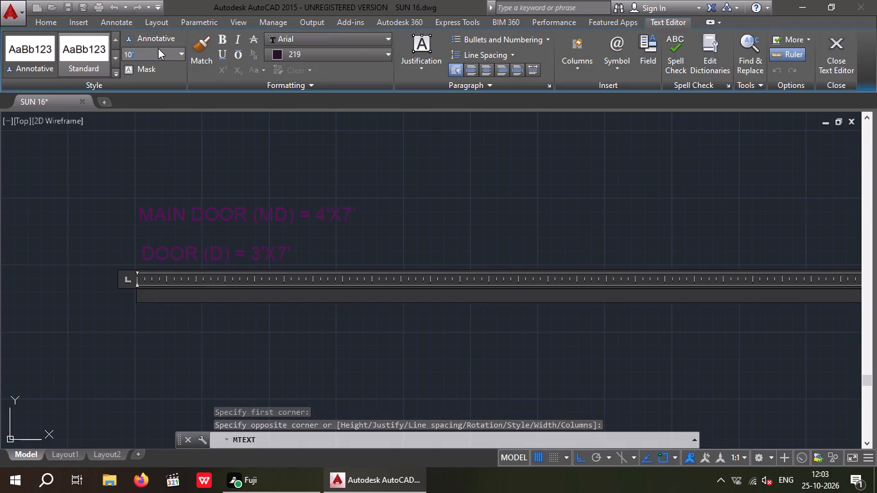
key(shift+quotedbl)
key(Return)
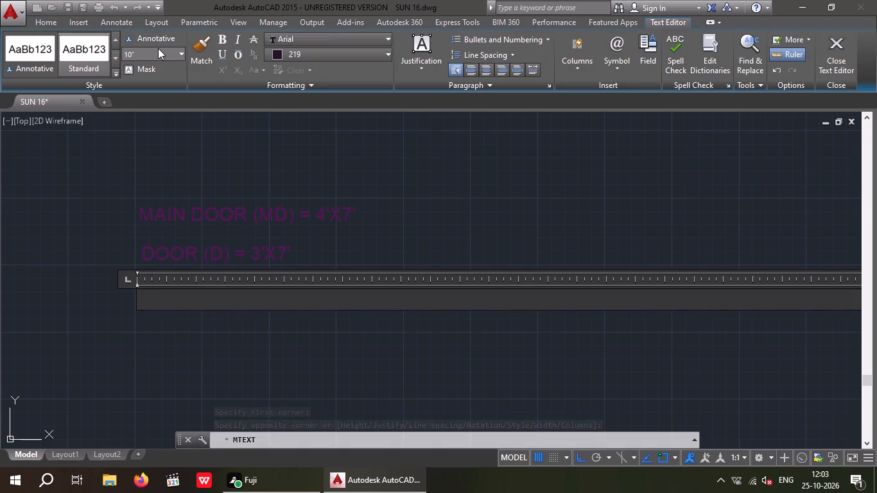
key(d)
text(OOR)
key(space)
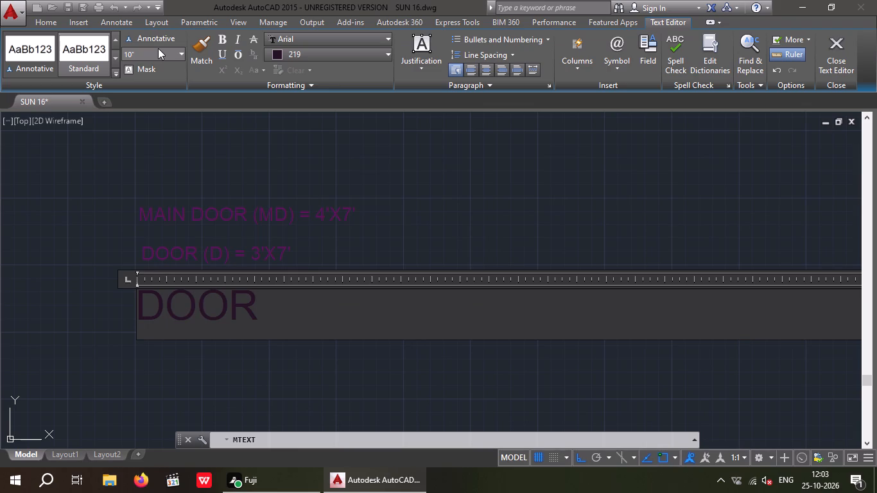
key(shift+parenleft)
key(d)
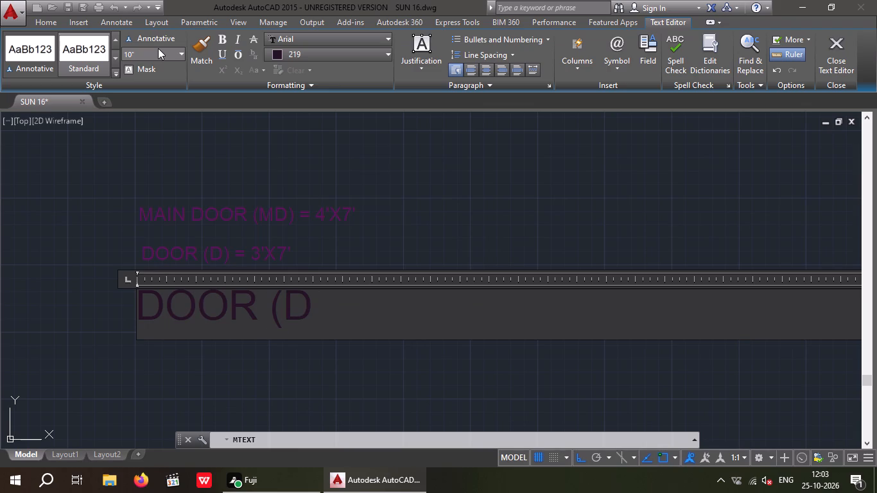
key(shift+parenright)
key(Left)
key(1)
key(Right)
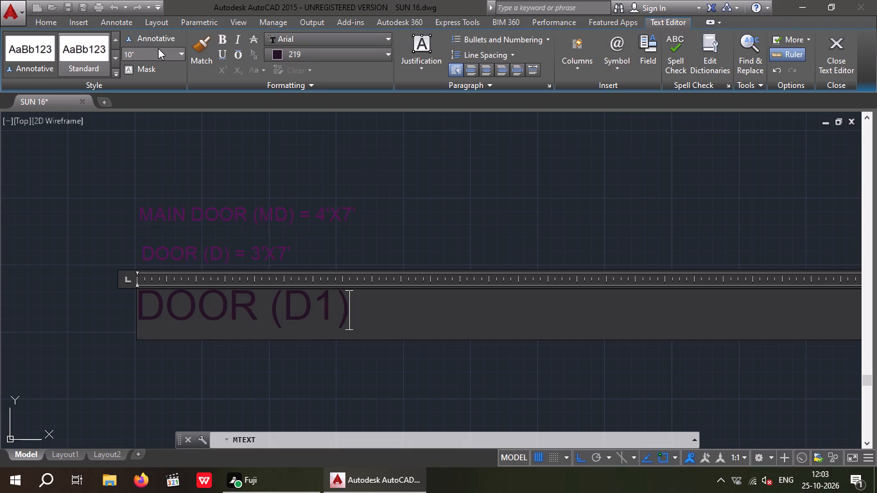
key(space)
text(=)
key(space)
text(2')
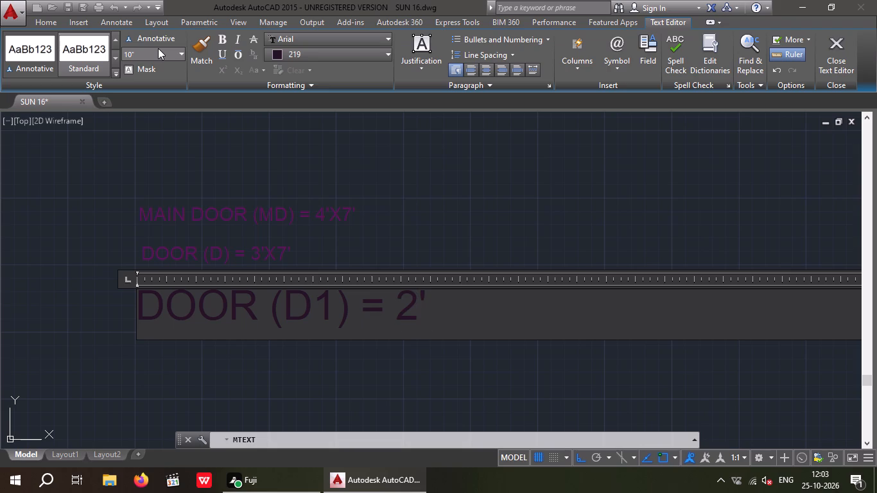
key(6)
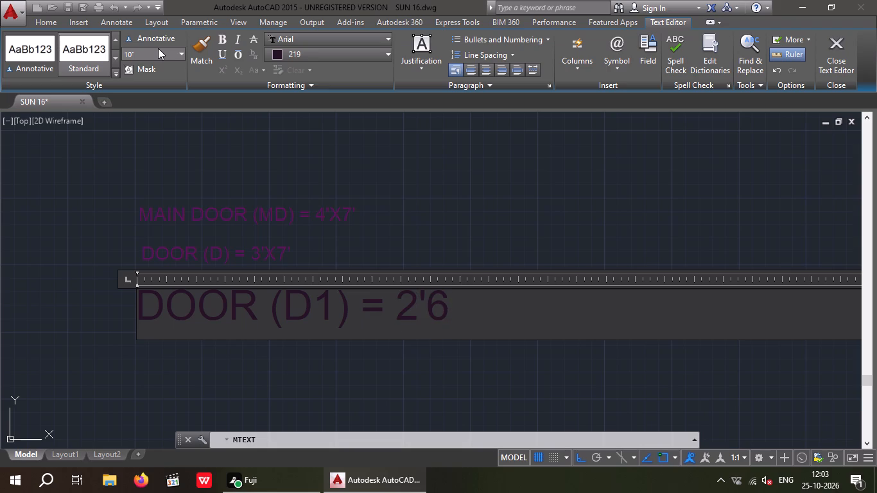
key(shift+quotedbl)
key(7)
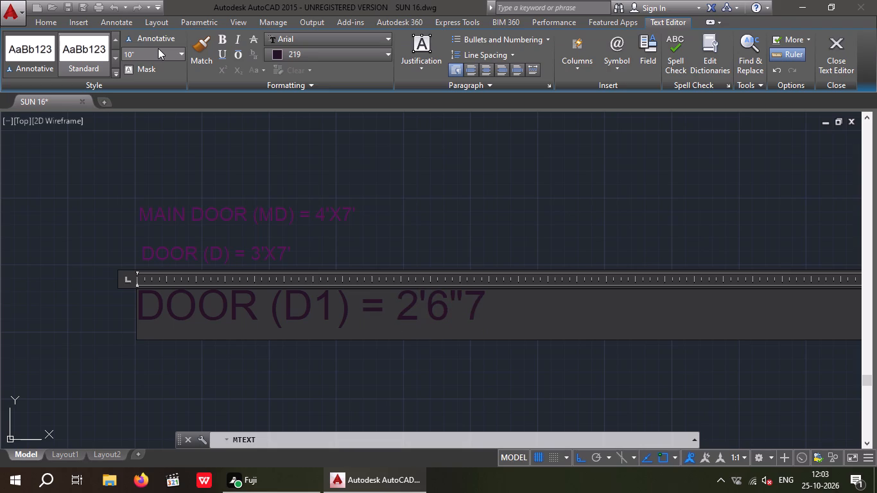
key(apostrophe)
key(Left)
key(Left)
key(x)
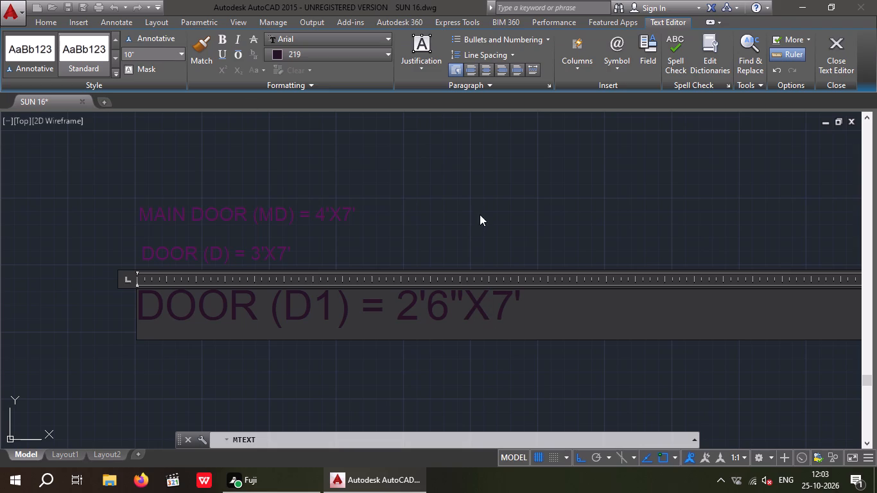
drag(483, 209, 489, 203)
Add a multiline text note reading WINDOW (W) = 3'X4' at 10" height directly below the DOOR (D1) note.
scroll(488, 207, down, 1)
middle_drag(467, 283, 499, 356)
scroll(505, 388, down, 3)
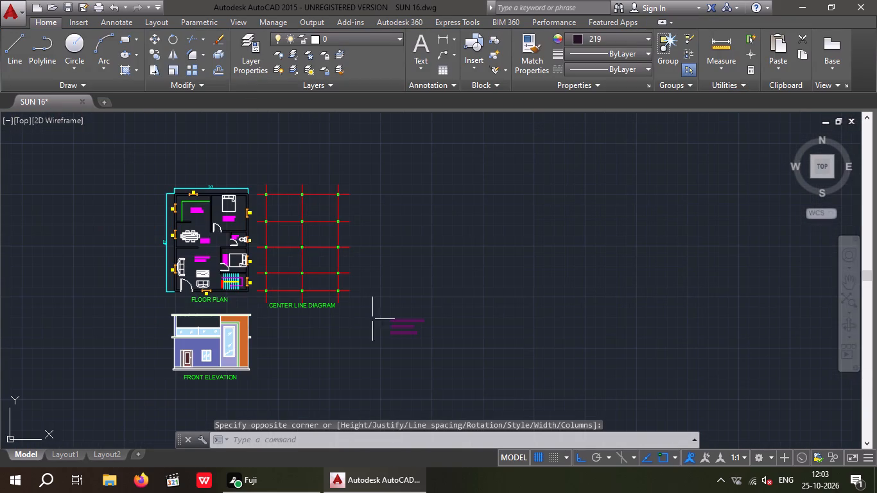
scroll(204, 278, up, 3)
scroll(321, 269, down, 2)
middle_drag(600, 340, 465, 281)
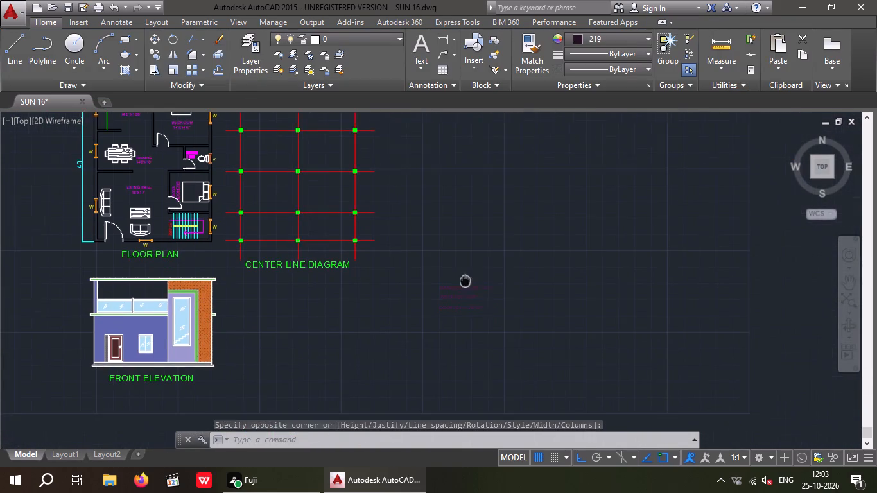
middle_drag(465, 281, 464, 280)
scroll(462, 309, up, 4)
middle_drag(488, 300, 376, 261)
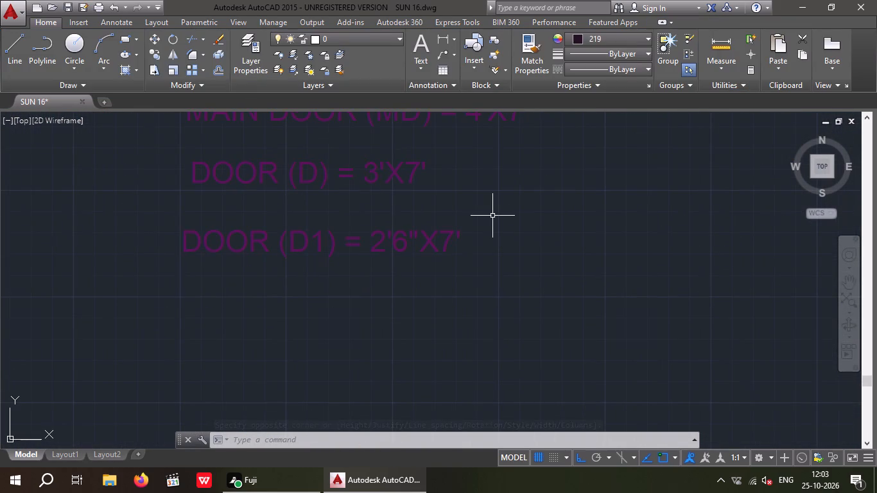
click(425, 48)
drag(182, 299, 182, 298)
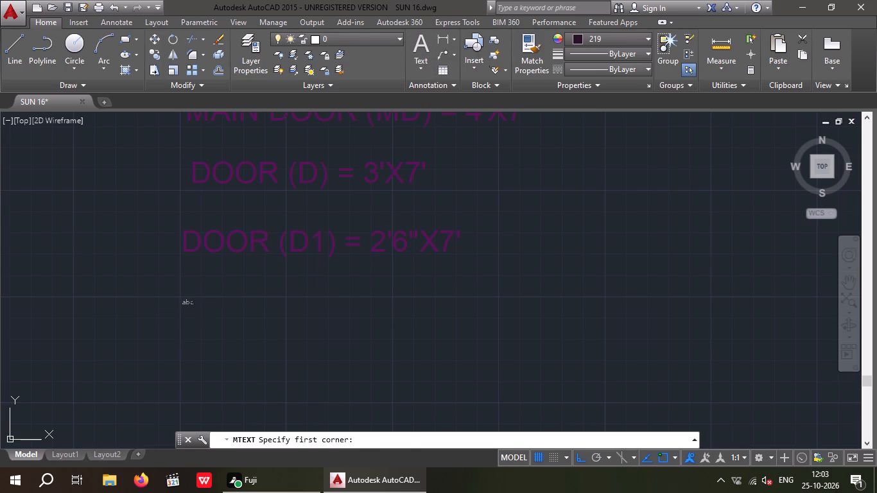
drag(182, 298, 193, 310)
click(597, 360)
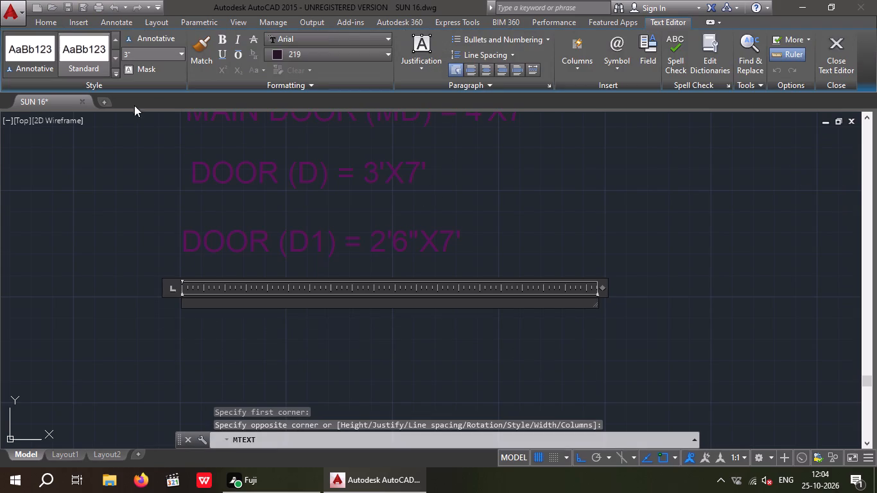
click(143, 56)
text(10)
key(shift+quotedbl)
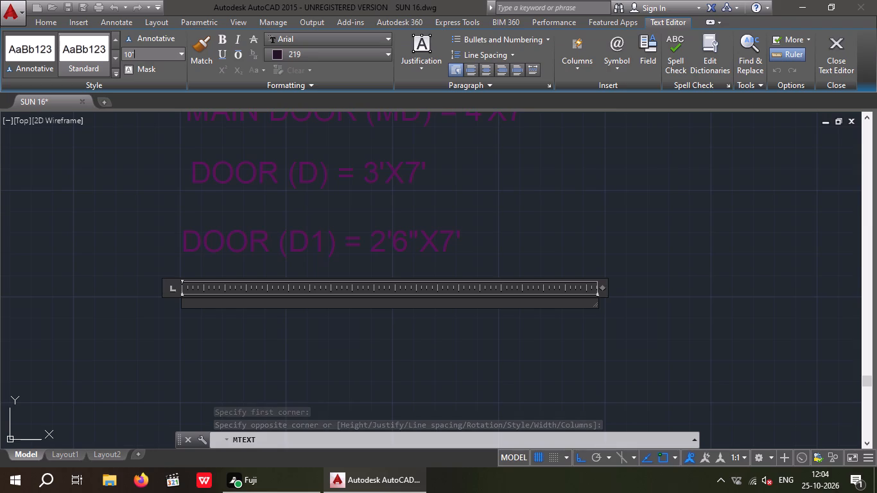
key(Return)
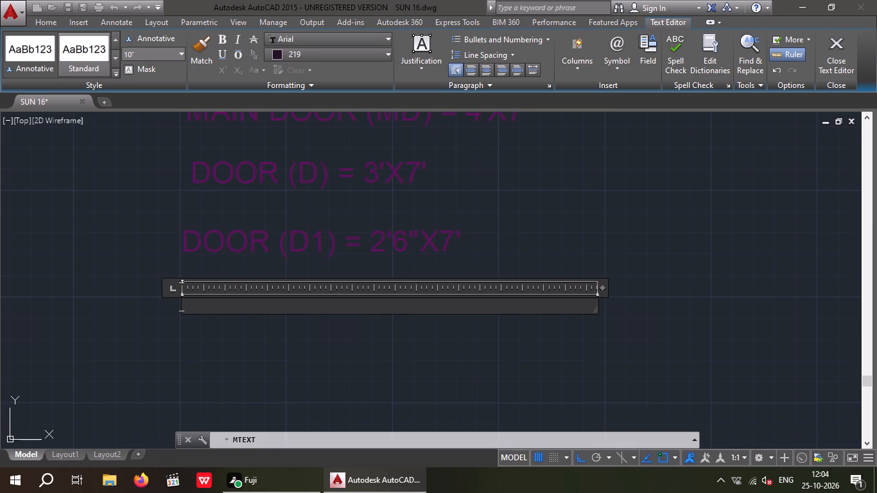
text(WI)
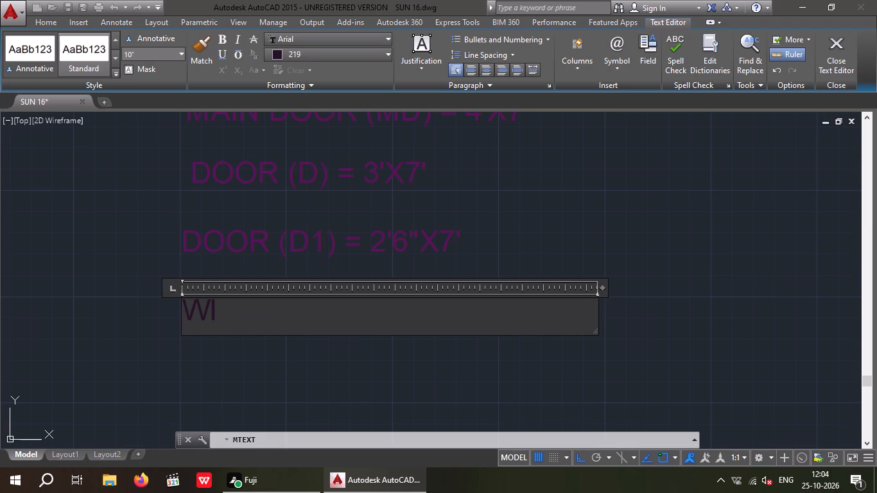
key(n)
key(d)
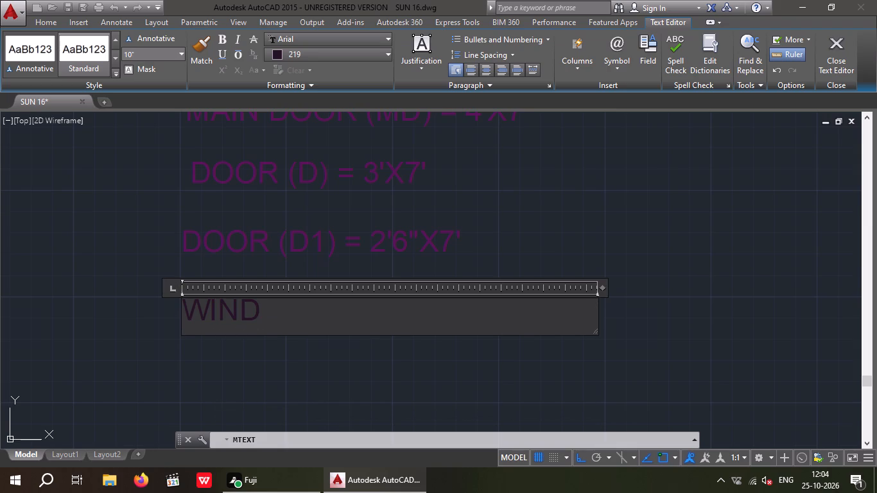
key(o)
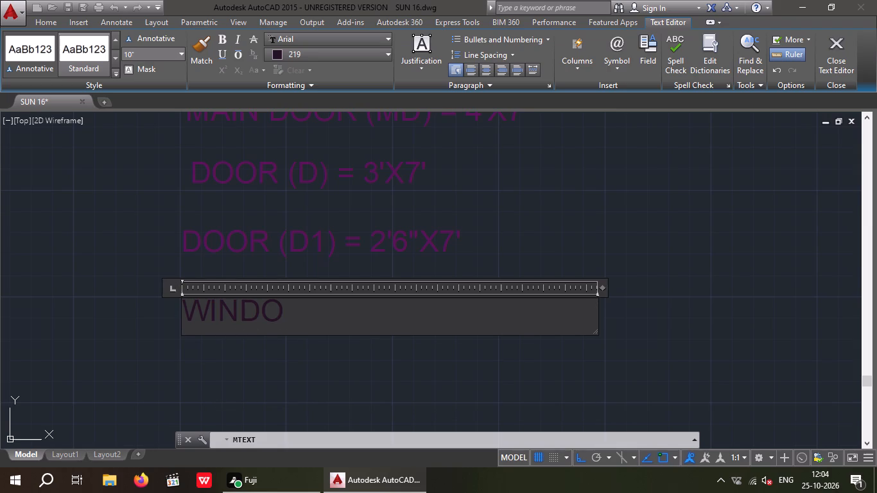
key(w)
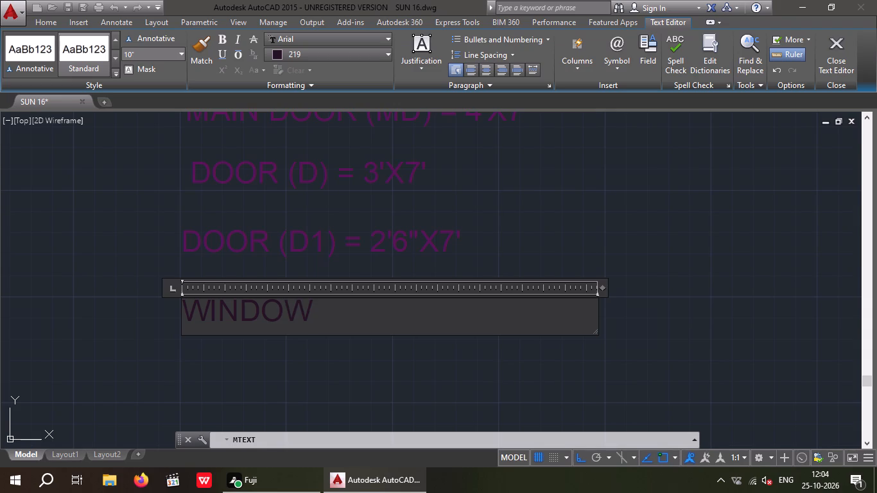
key(space)
key(shift+parenleft)
key(w)
key(shift+parenright)
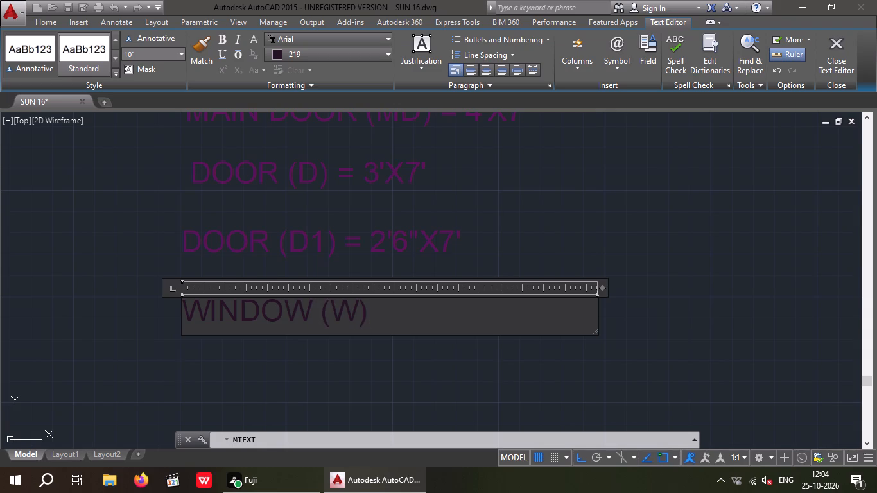
key(space)
text(=)
key(space)
text(3')
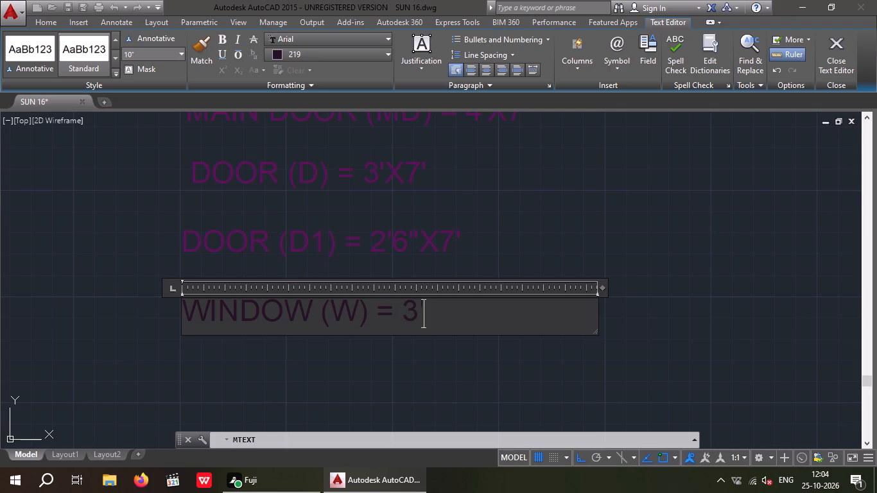
text(4')
key(Left)
key(Left)
key(x)
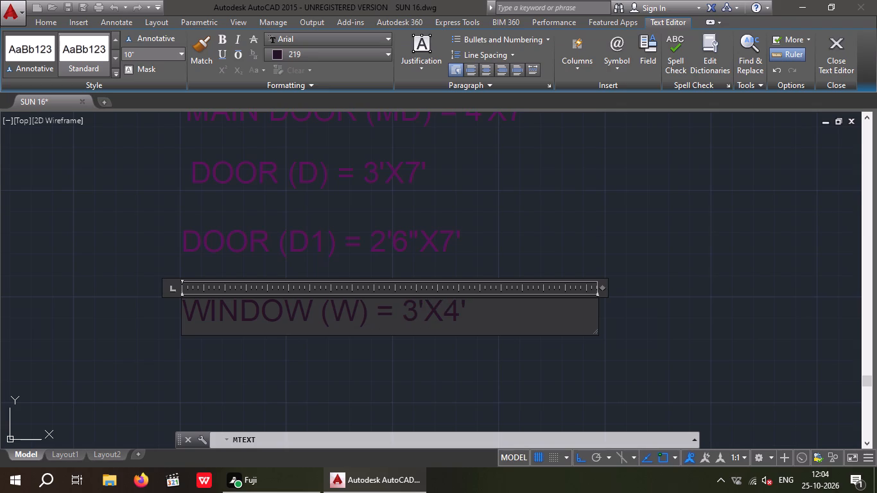
click(650, 301)
Add a multiline text note reading VENTILETER = 2'X1' at 10" height directly below the window note.
middle_drag(613, 325, 613, 228)
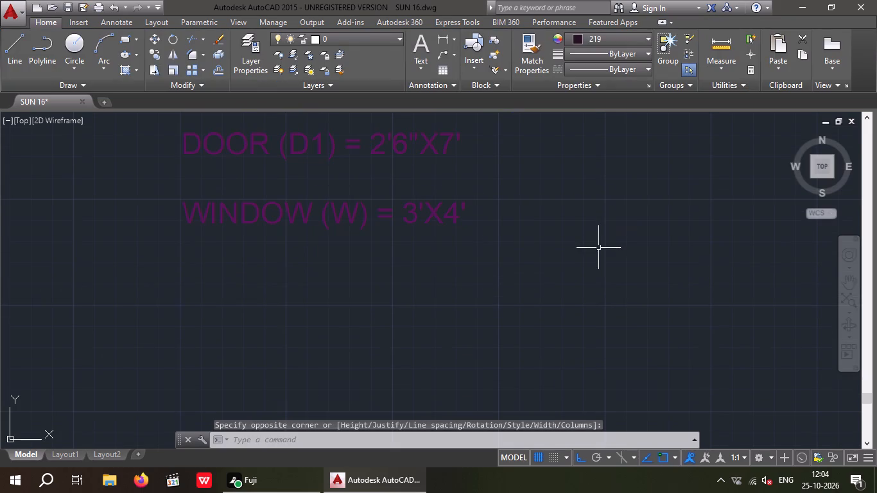
click(426, 39)
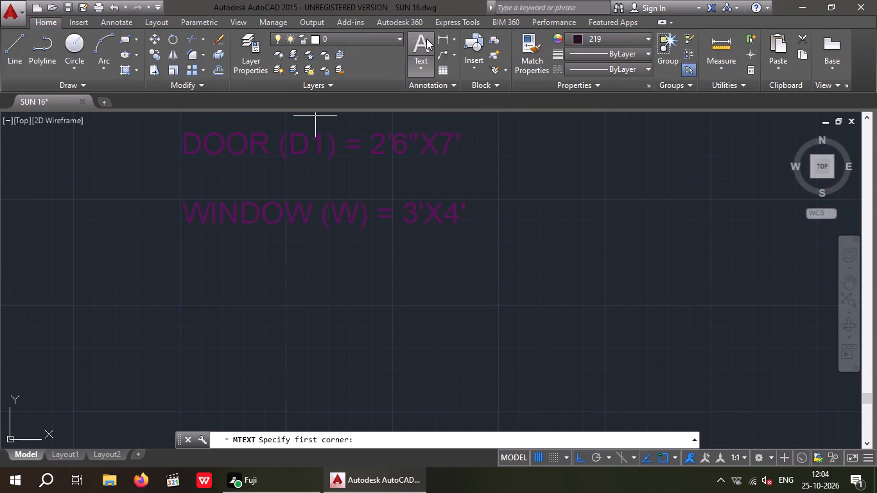
drag(185, 264, 188, 277)
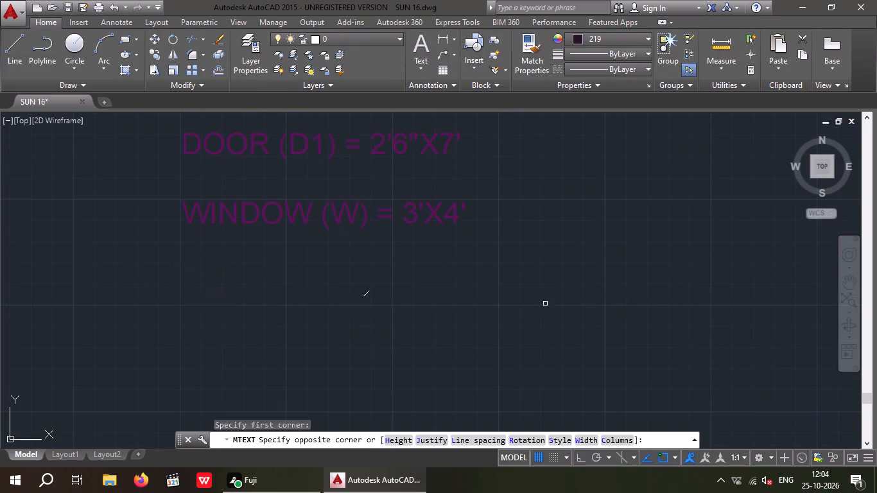
click(684, 309)
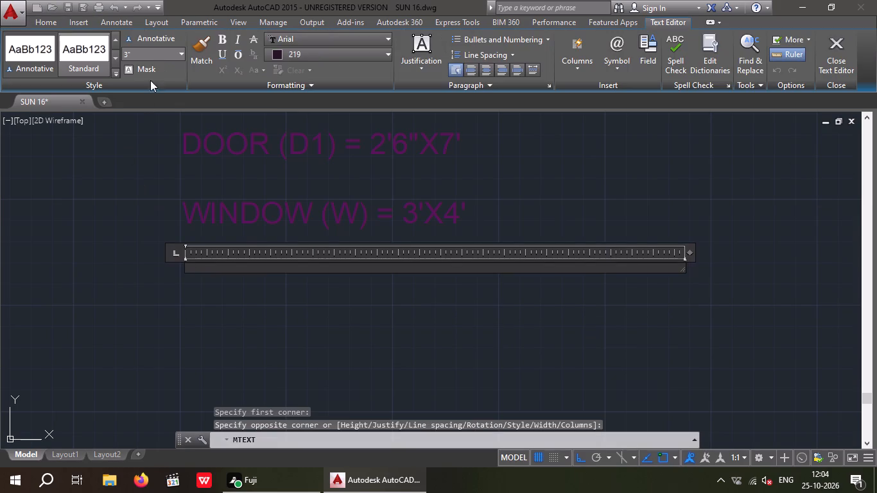
click(147, 55)
text(10)
key(shift+quotedbl)
key(Return)
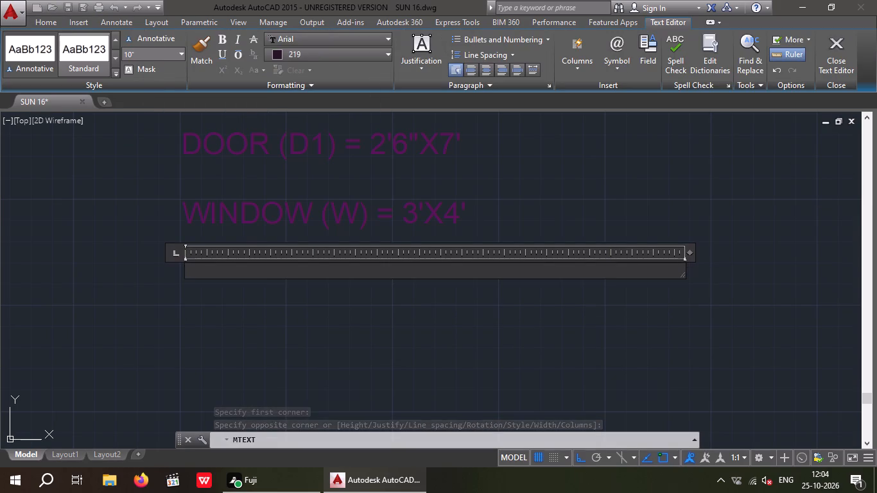
text(VENTILETER)
key(space)
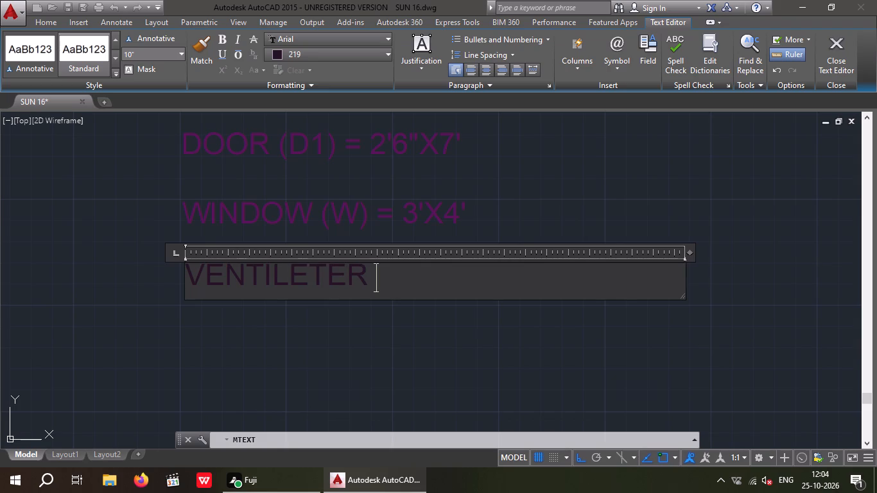
key(equal)
key(space)
text(2')
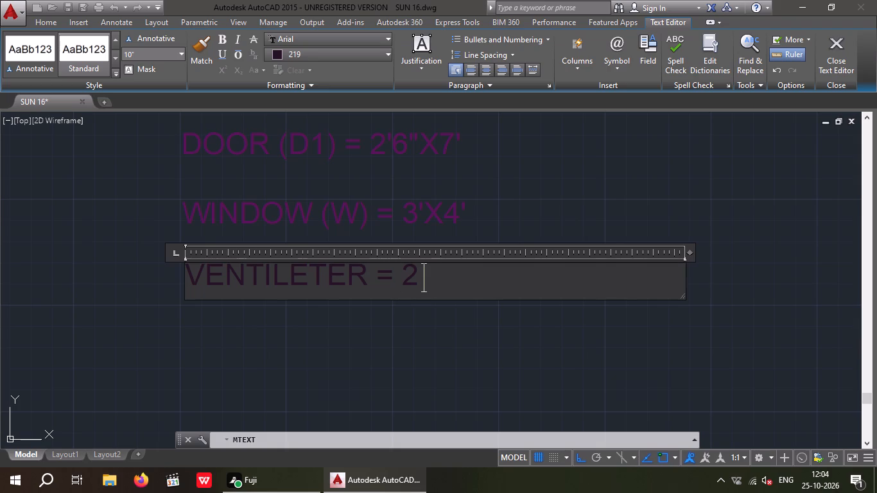
text(1')
key(Left)
key(Left)
key(x)
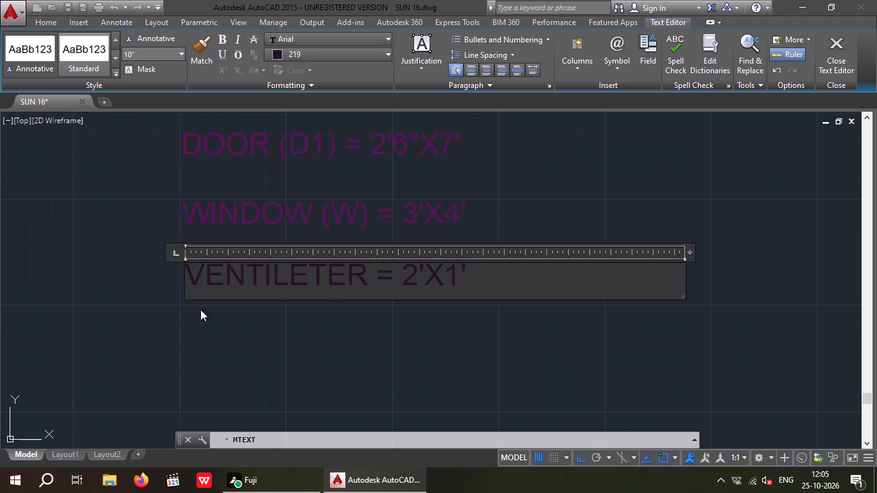
click(253, 385)
Add a multiline text note reading OUTER WALL THICKNESS = 9" at 10" height to the right of the door size notes.
scroll(257, 339, down, 1)
middle_drag(257, 339, 221, 378)
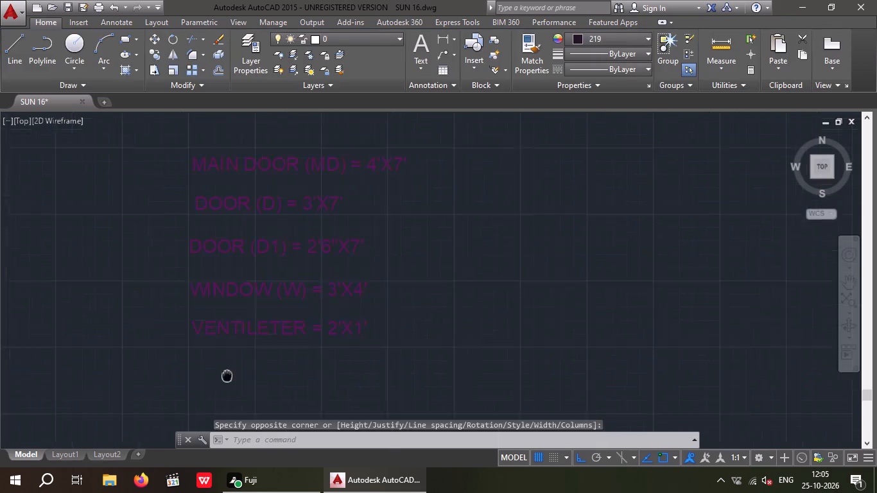
middle_drag(221, 378, 171, 397)
middle_drag(412, 329, 290, 324)
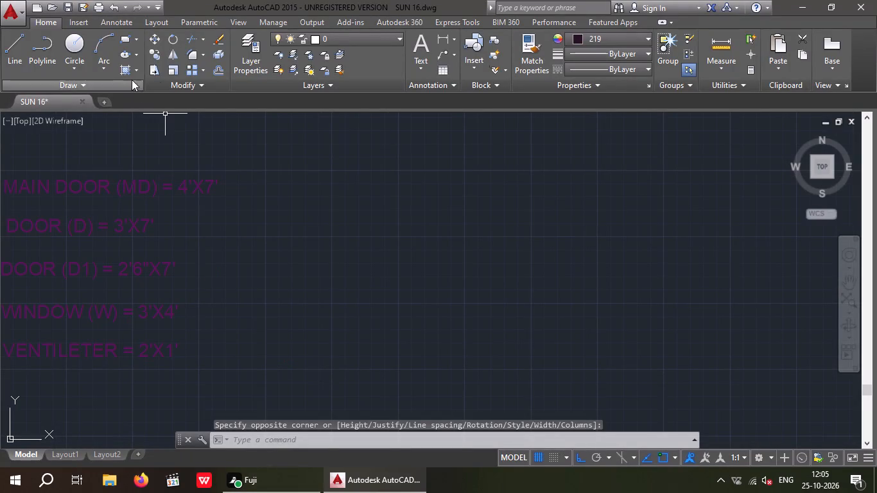
click(421, 44)
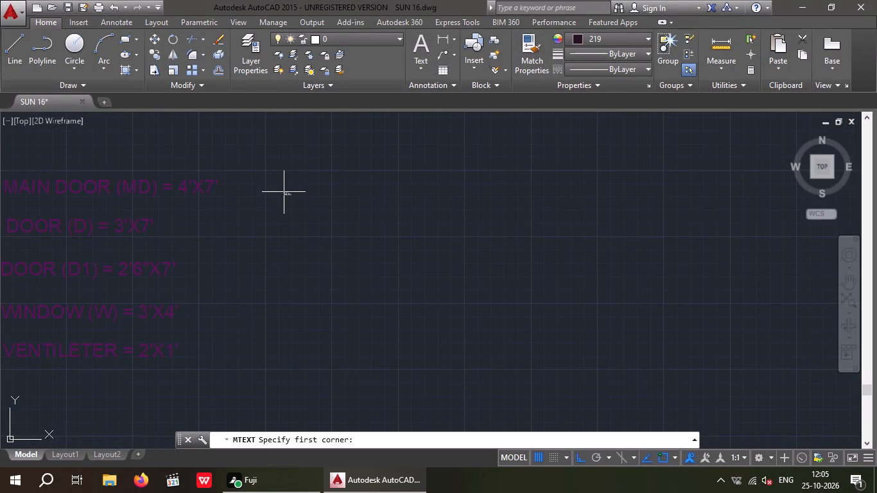
click(271, 209)
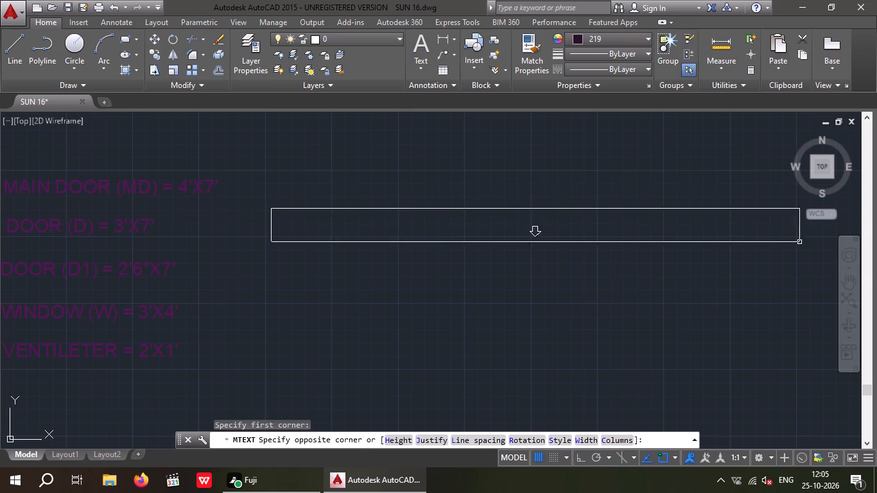
click(772, 234)
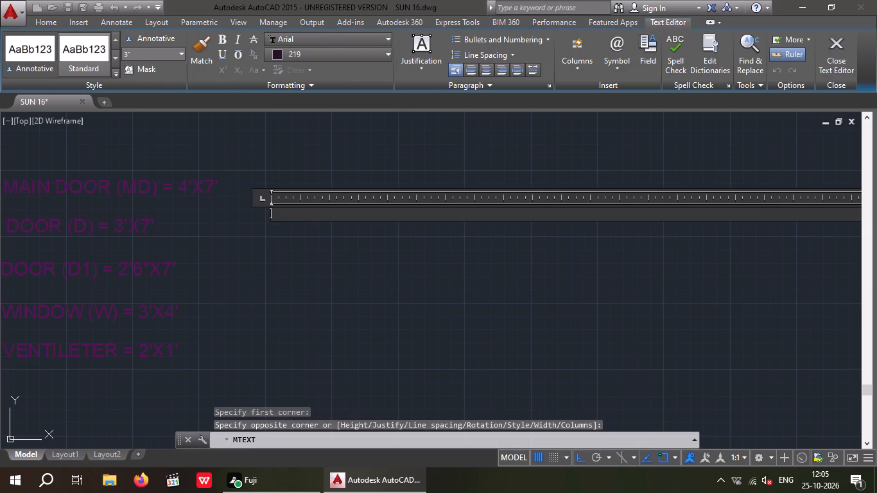
click(138, 53)
text(10)
key(shift+quotedbl)
key(Return)
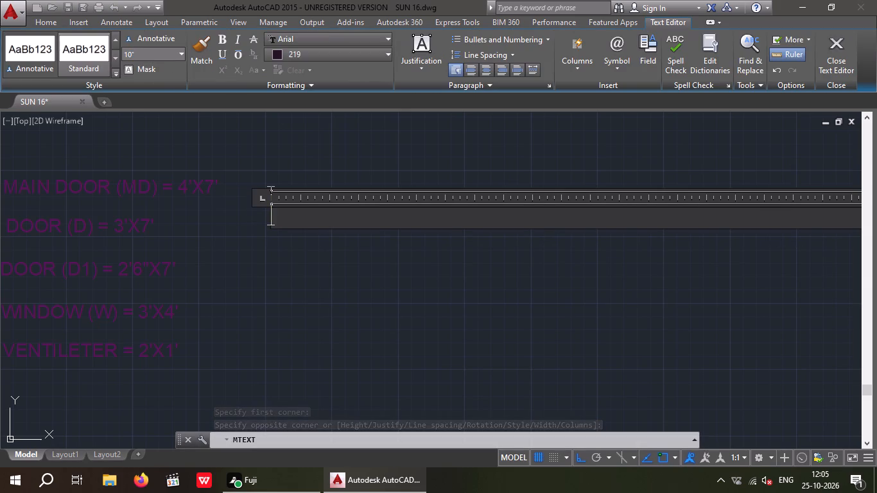
key(o)
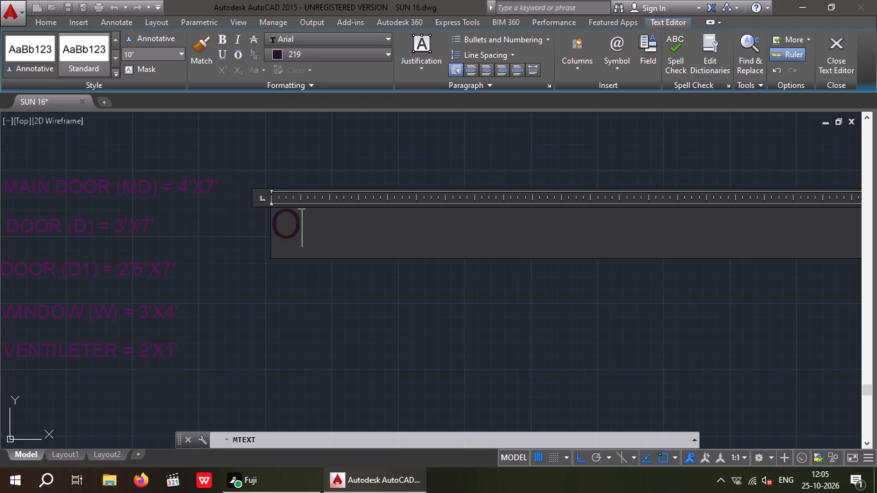
text(UTER)
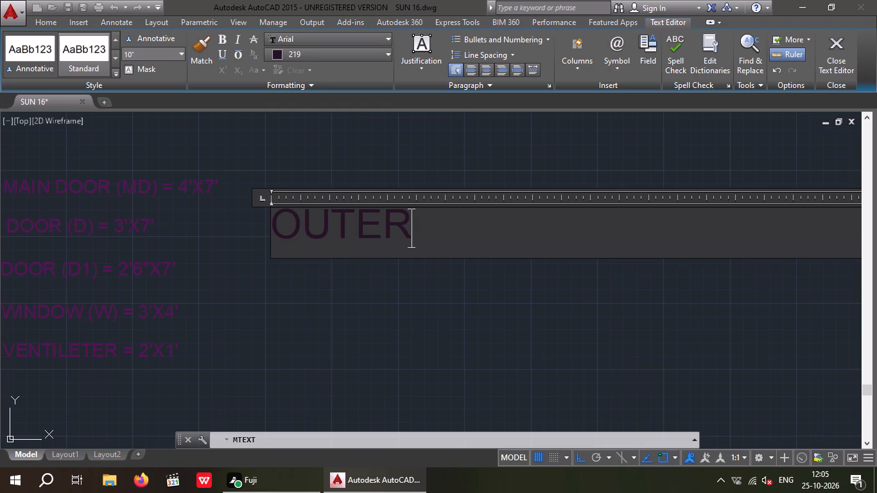
key(space)
text(WALL)
key(space)
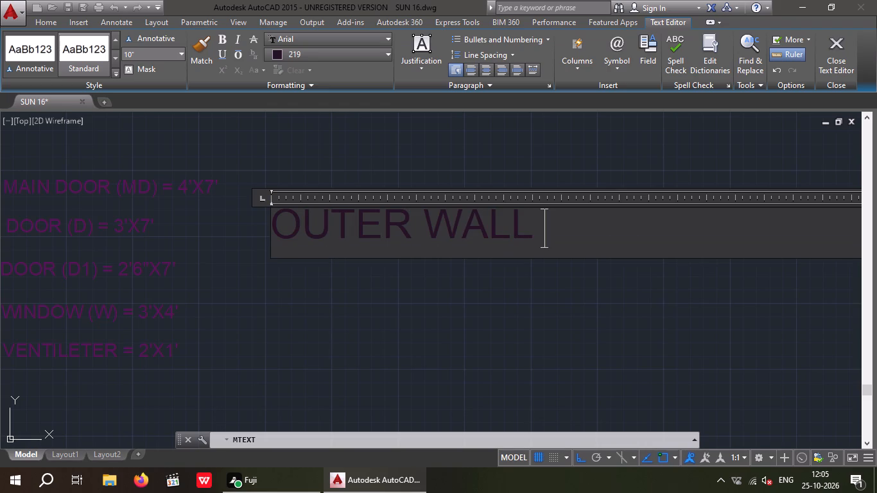
text(THI)
text(CK)
text(NESS)
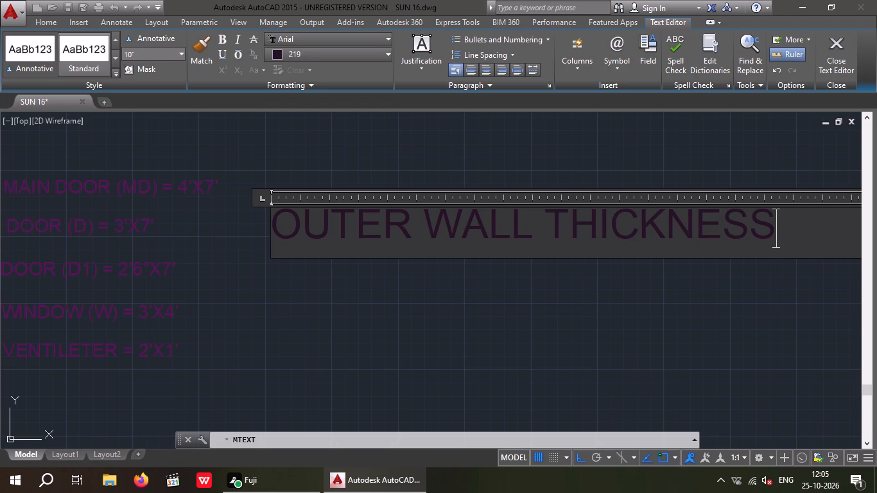
key(space)
key(equal)
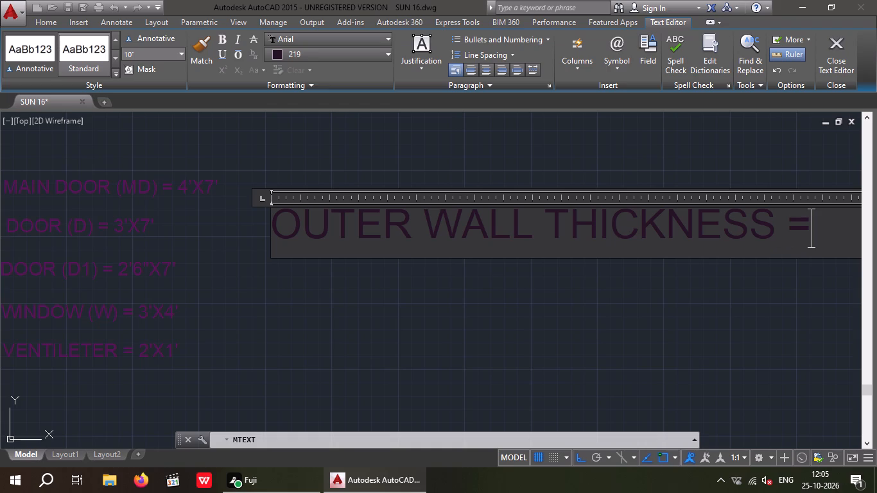
key(space)
key(9)
key(shift+quotedbl)
key(Return)
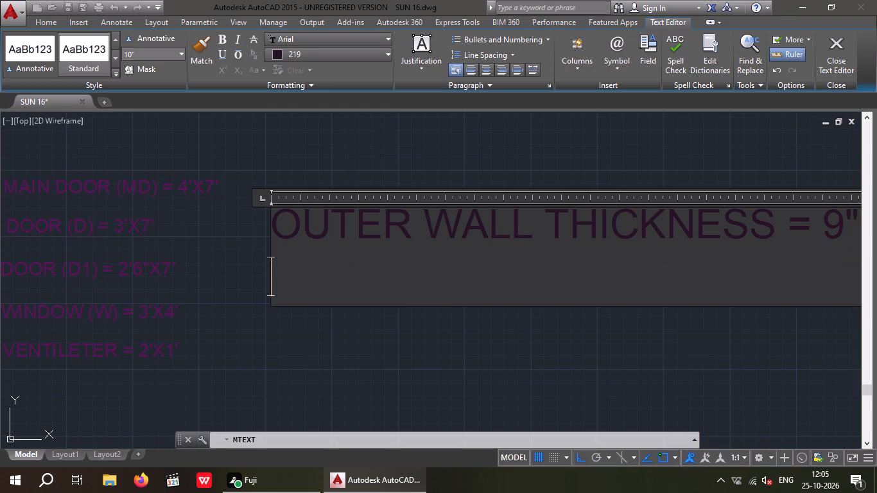
click(384, 160)
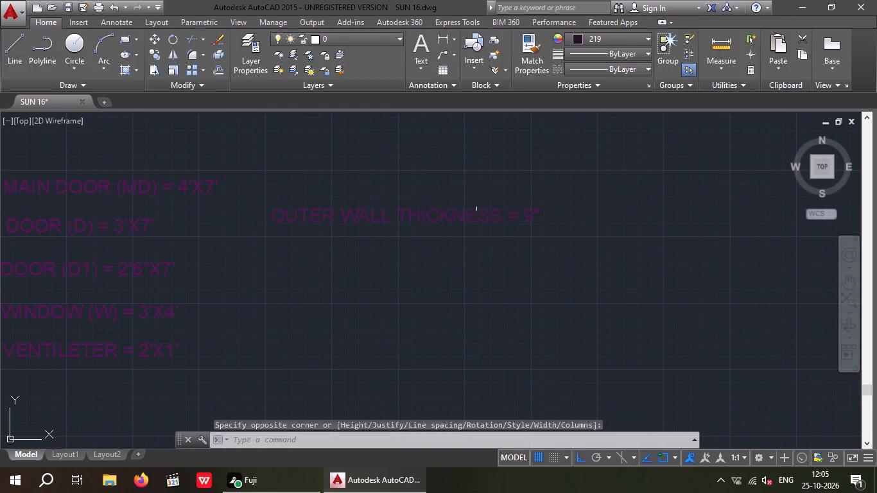
Add a multiline text note reading INNER WALL THICKNESS = 6" at 10" height directly below the outer wall thickness note.
click(425, 58)
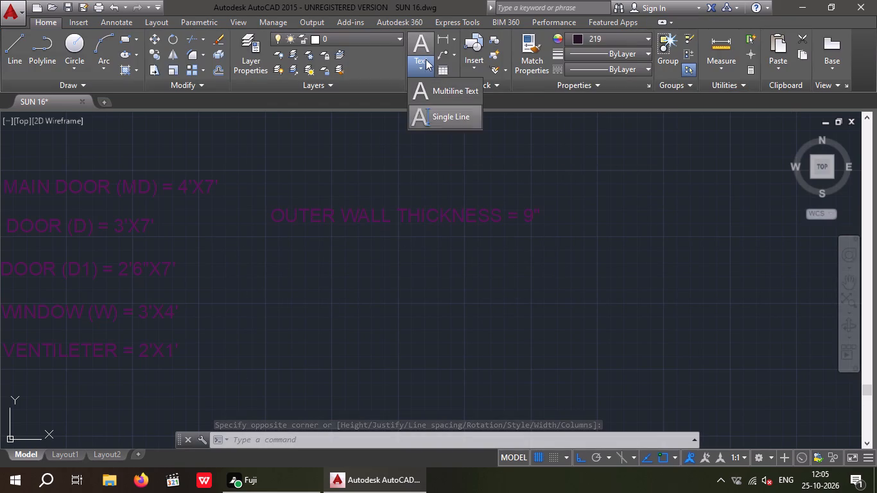
click(417, 42)
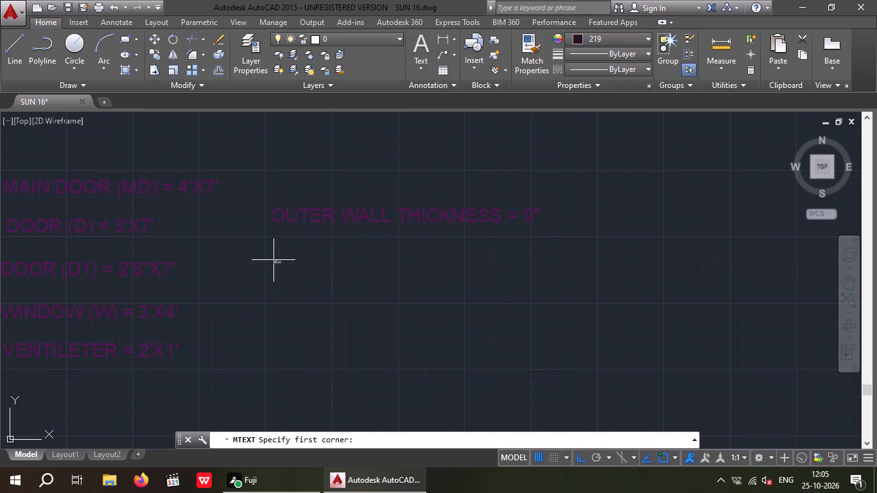
click(276, 257)
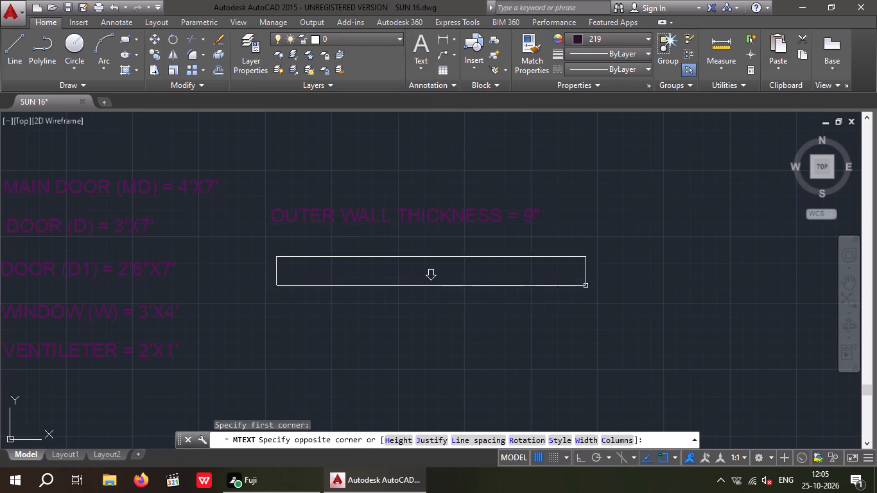
click(582, 277)
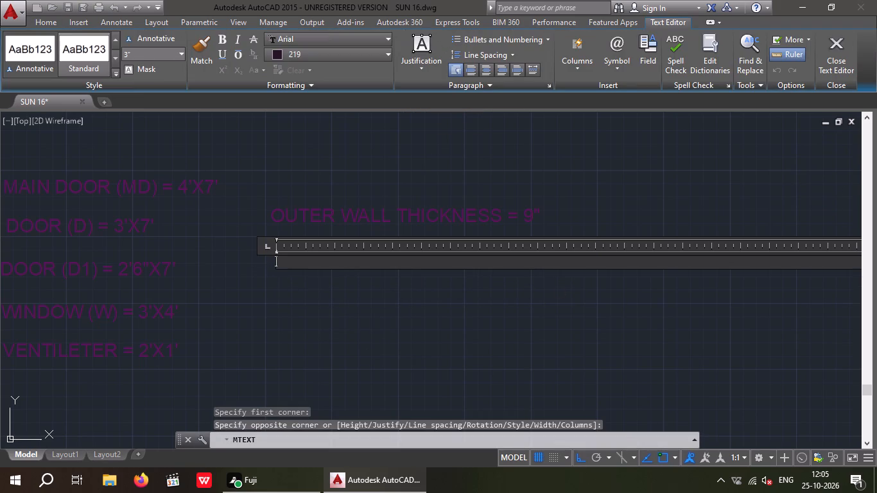
click(141, 56)
text(10)
key(shift+quotedbl)
key(Return)
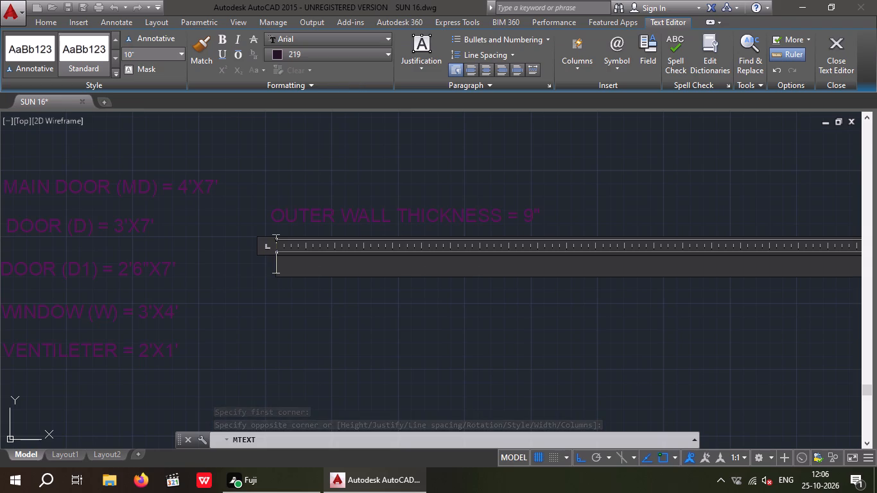
key(i)
text(NNER)
key(space)
key(w)
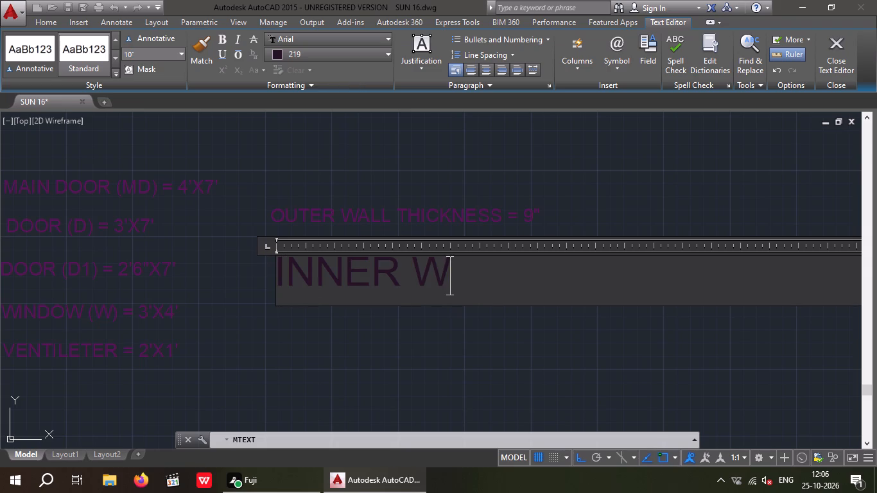
text(ALL)
key(space)
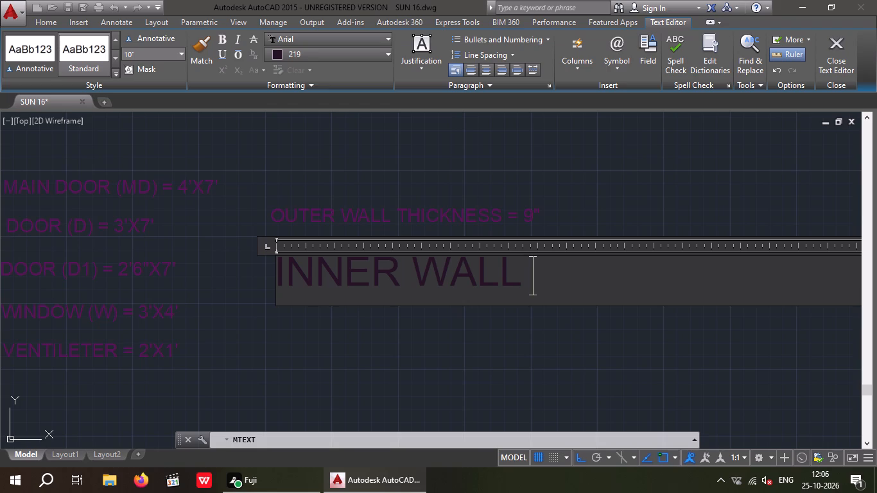
text(THIC)
key(k)
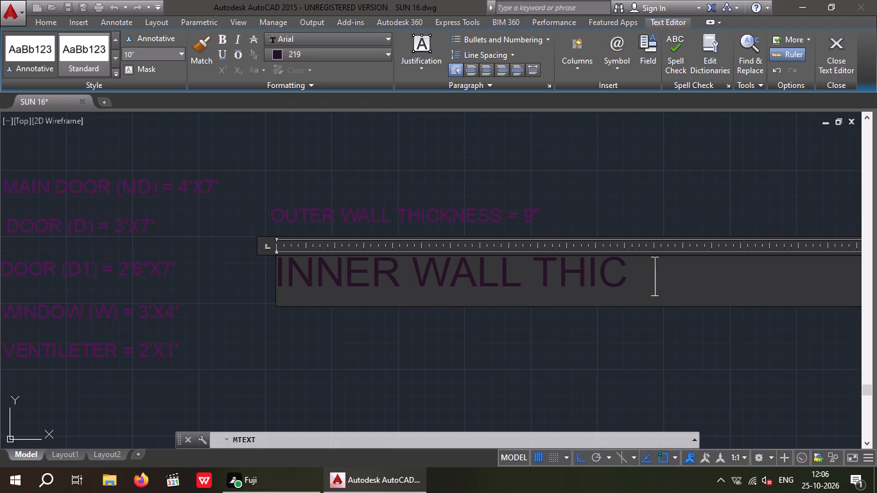
key(n)
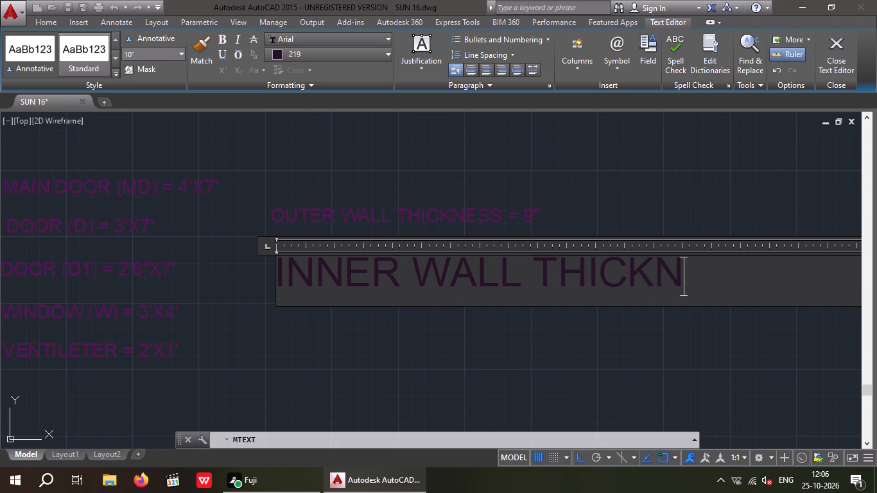
text(ESS)
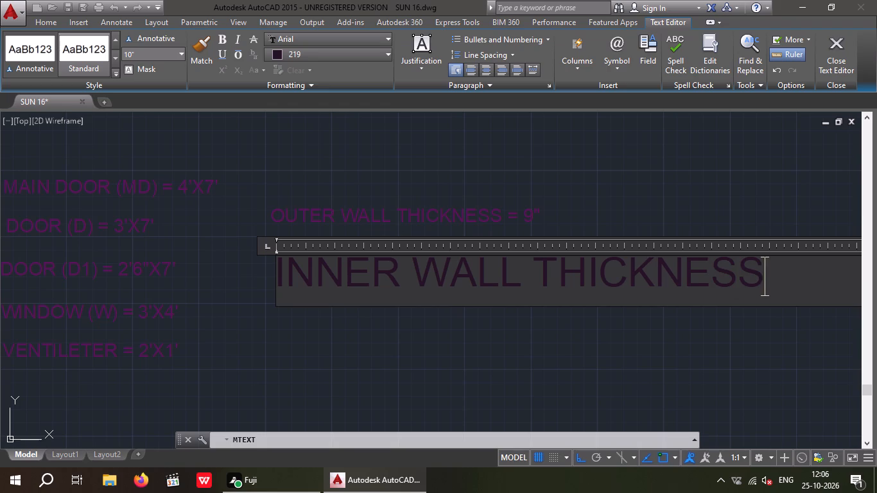
key(space)
key(equal)
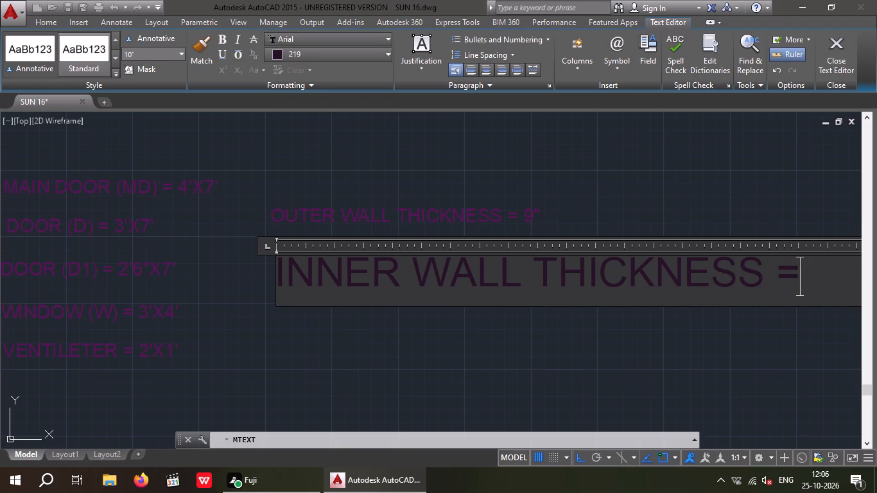
key(space)
key(6)
key(shift+quotedbl)
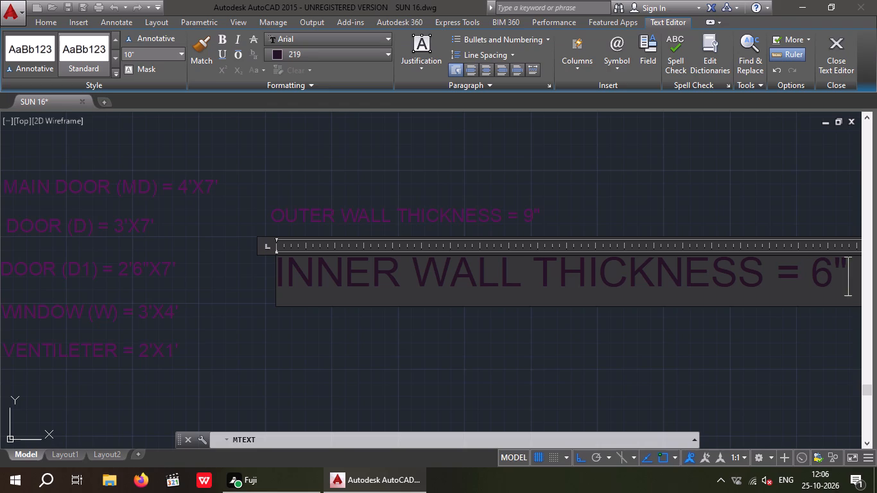
click(373, 356)
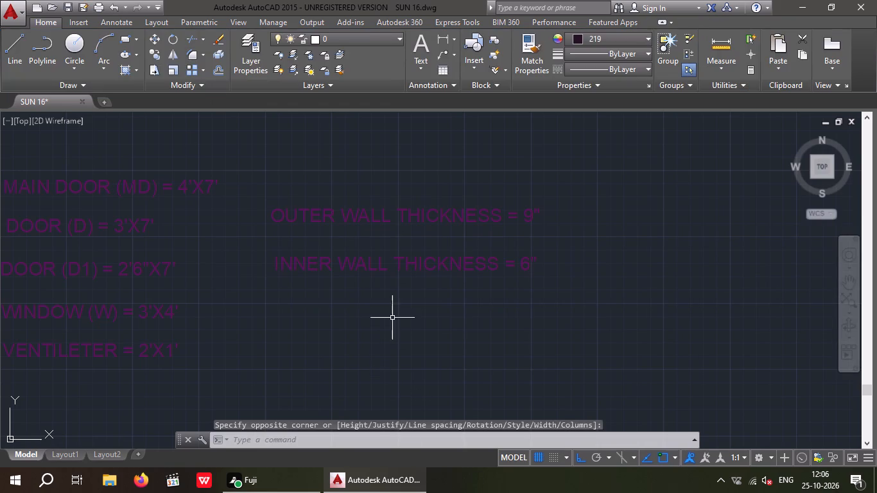
Add a multiline text note reading SIZE OF THE COLUMN = 9"X9" at 10" height directly below the inner wall thickness note.
click(428, 48)
drag(279, 304, 275, 321)
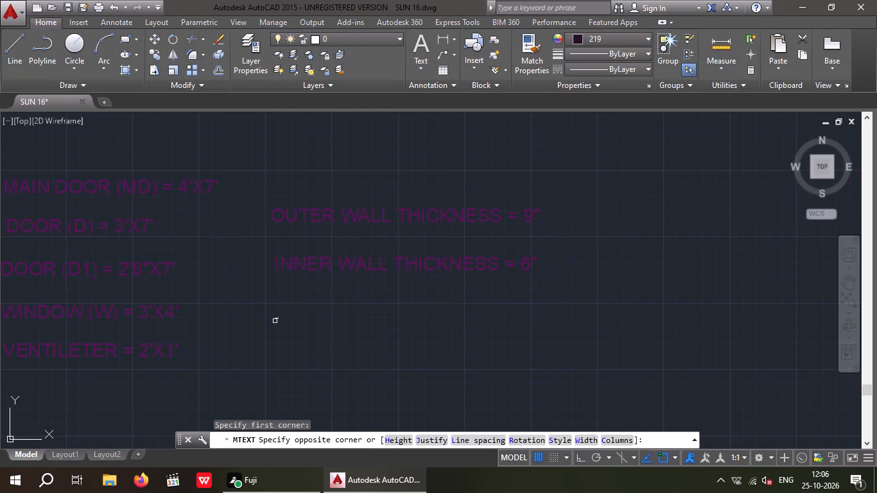
drag(275, 321, 275, 323)
click(641, 338)
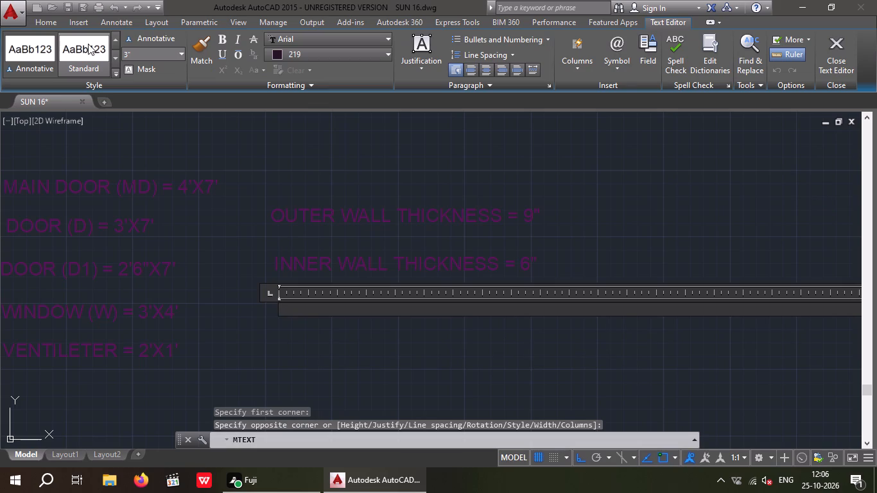
click(138, 53)
text(10)
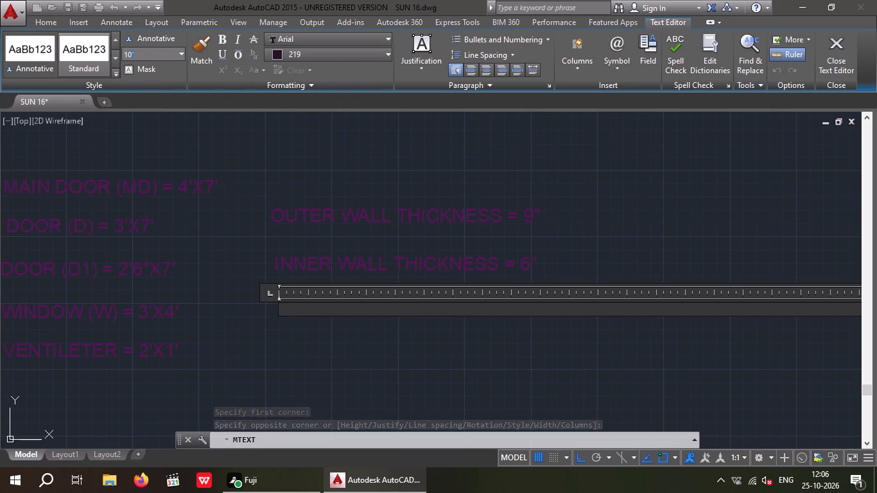
key(shift+quotedbl)
key(Return)
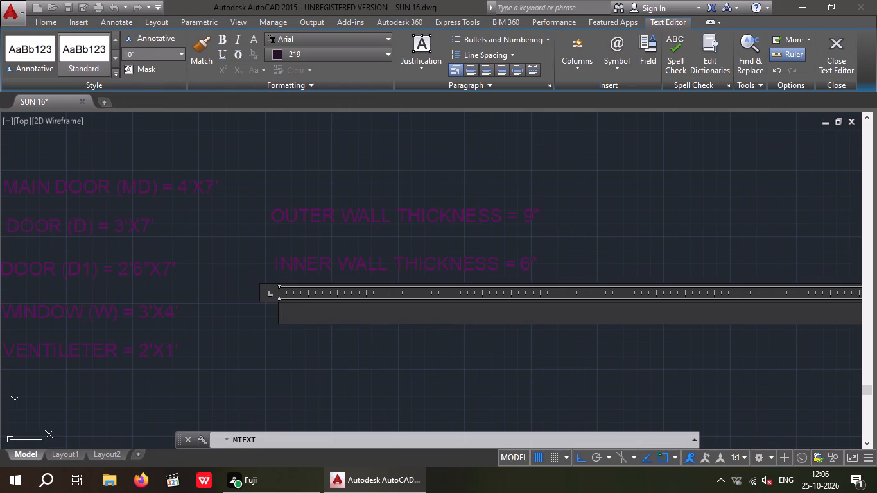
text(SI)
text(ZE)
key(space)
text(OF)
key(space)
text(THE)
key(space)
text(COLUMN)
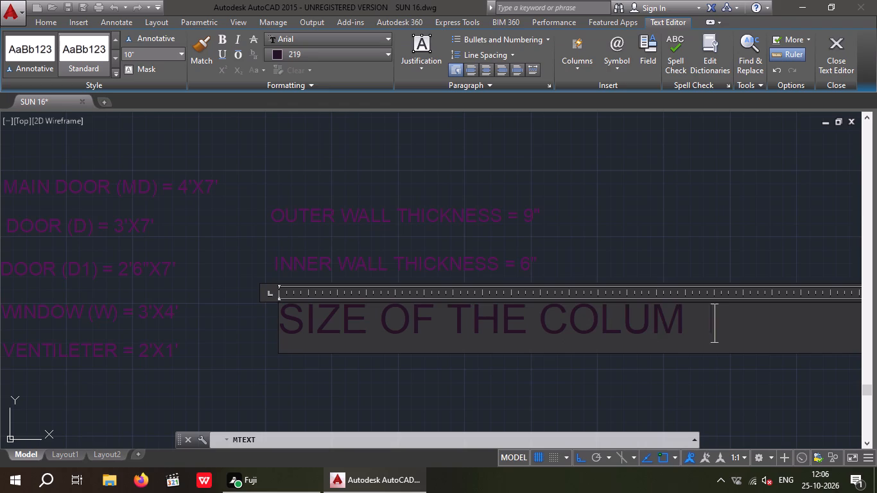
key(space)
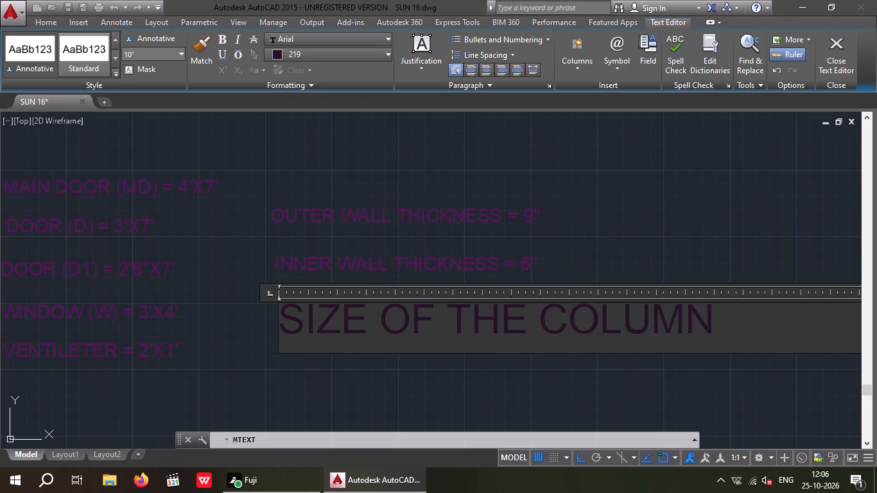
text(=)
key(space)
key(9)
key(shift+quotedbl)
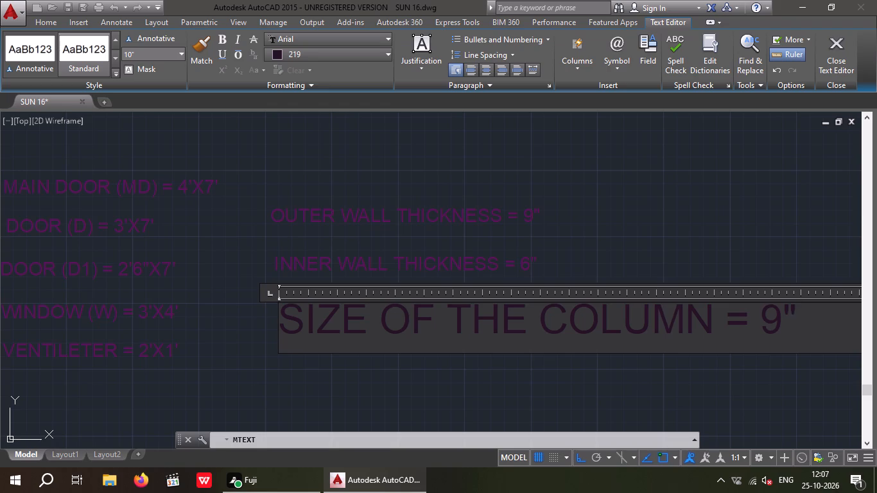
key(x)
key(9)
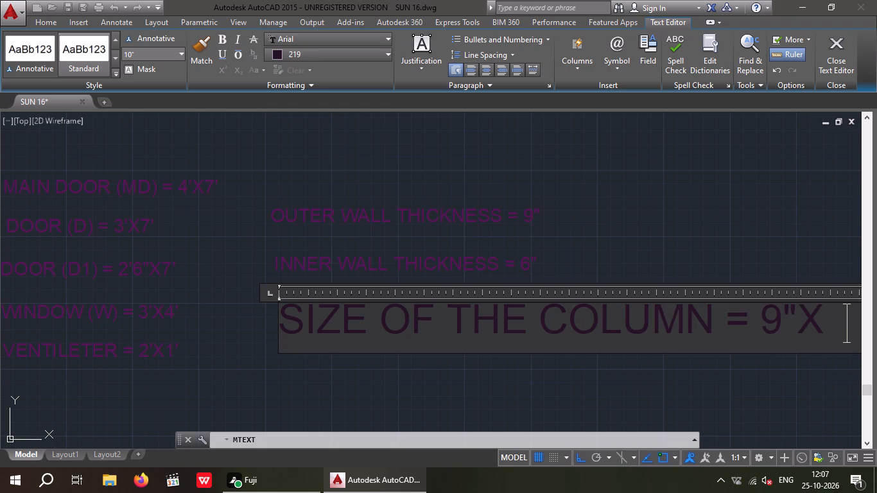
key(shift+quotedbl)
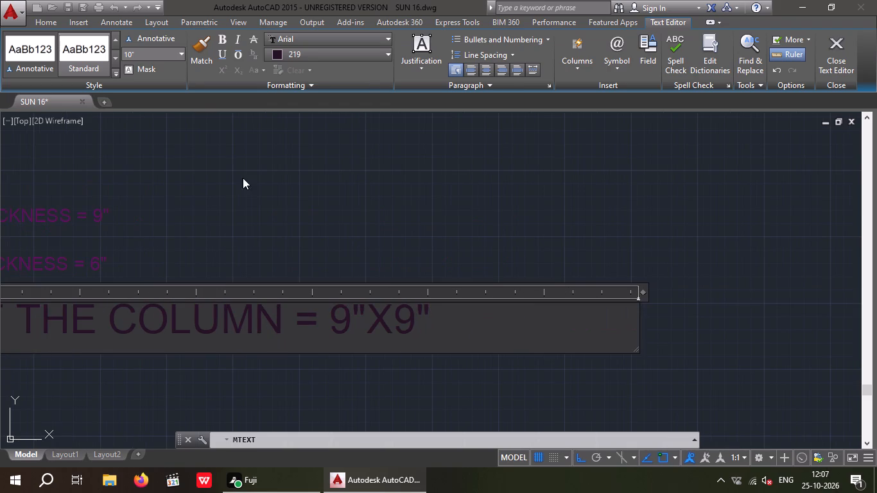
click(343, 247)
Change the colour of all eight door, window, ventilator, wall thickness and column size notes to Yellow.
scroll(367, 272, down, 1)
middle_drag(366, 274, 430, 275)
scroll(427, 277, down, 3)
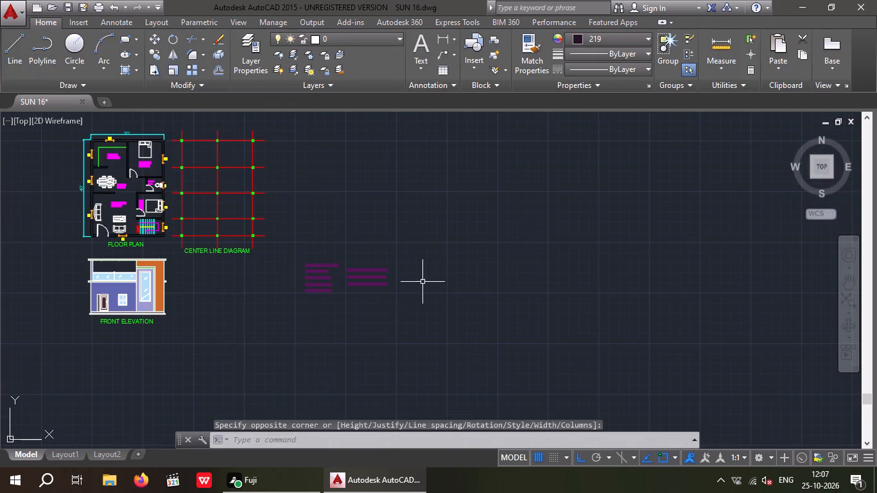
scroll(364, 282, up, 3)
drag(241, 348, 158, 304)
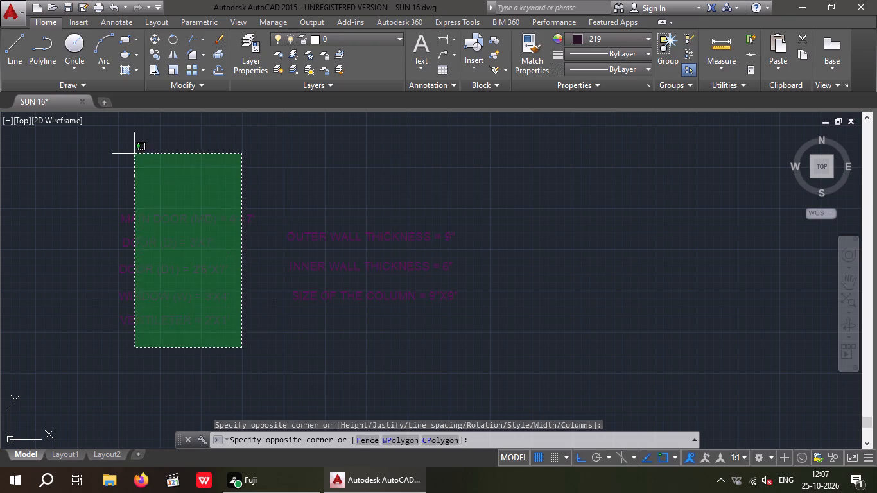
click(134, 154)
drag(428, 332, 388, 274)
click(356, 171)
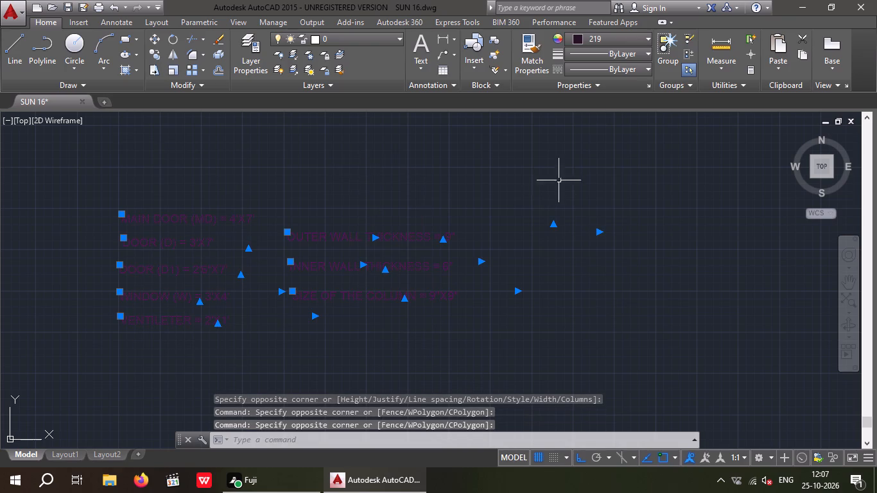
click(596, 39)
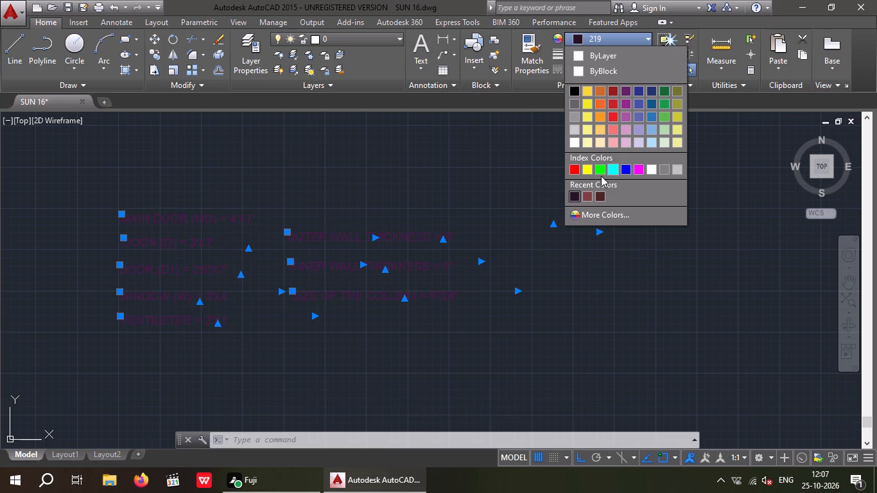
click(585, 174)
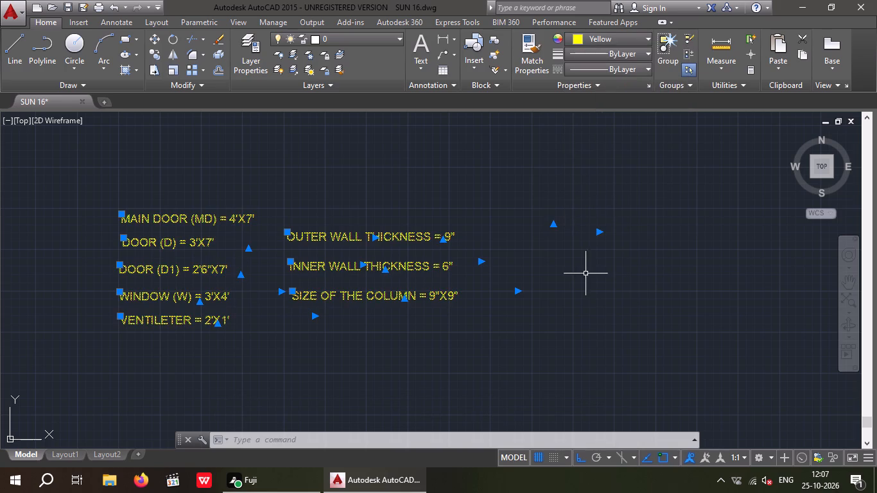
key(Escape)
key(Escape)
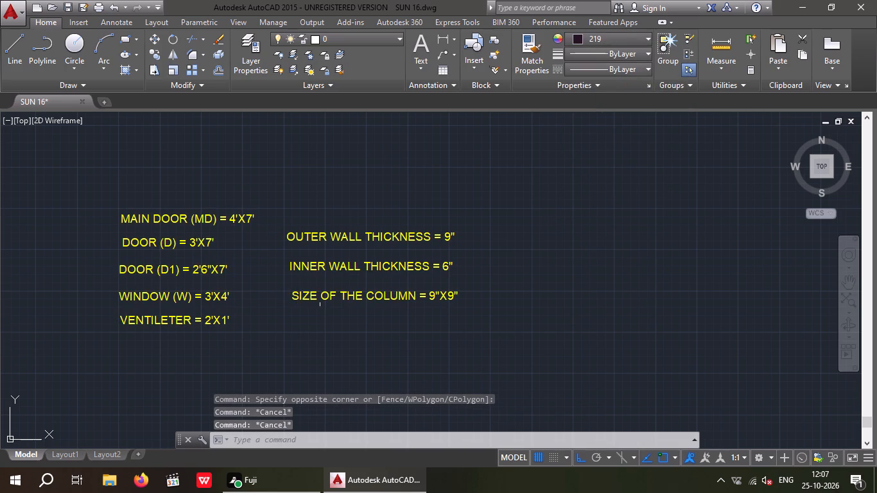
Move the two wall thickness notes and the column size note straight up about 1'-11", level with the MAIN DOOR note.
drag(339, 318, 313, 291)
click(290, 204)
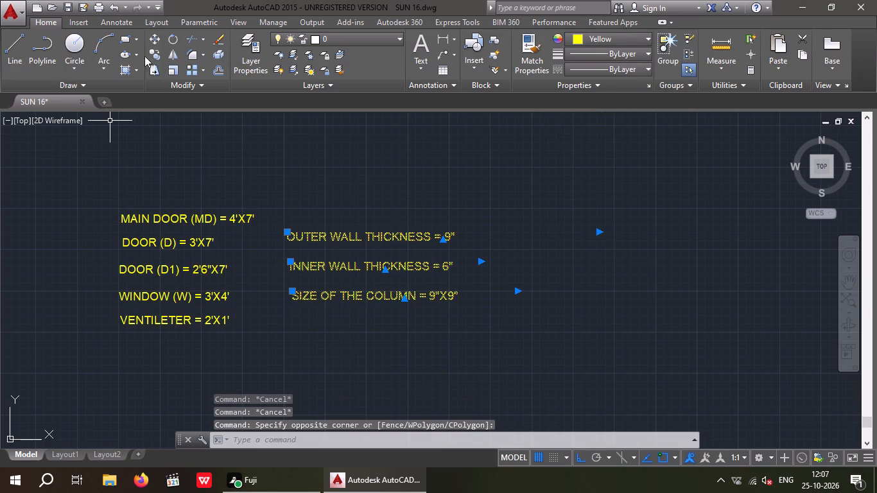
click(157, 38)
scroll(291, 241, up, 1)
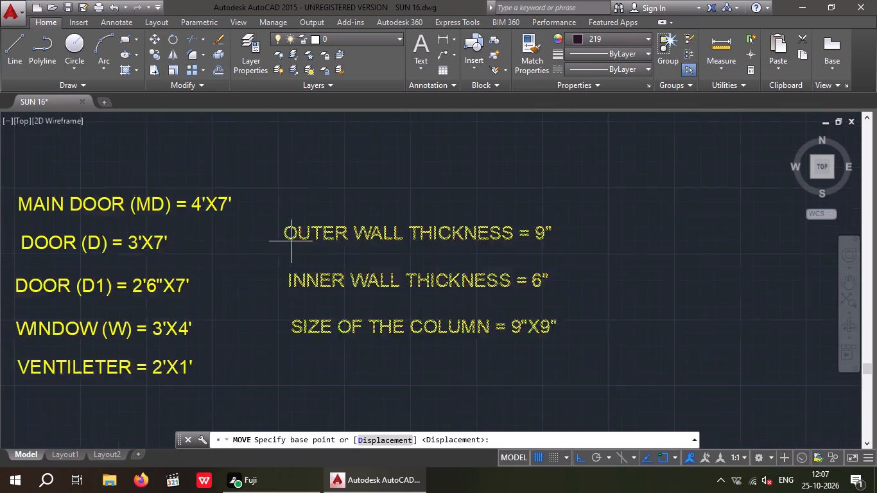
scroll(291, 241, up, 1)
click(283, 241)
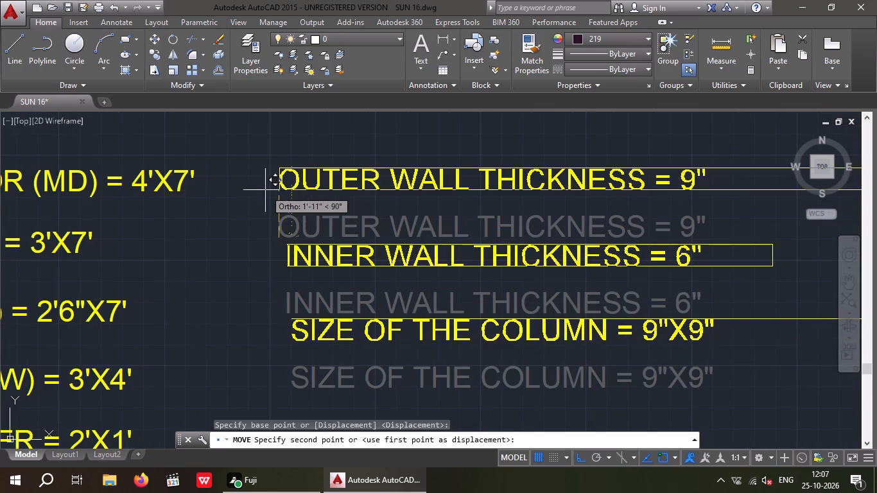
click(255, 189)
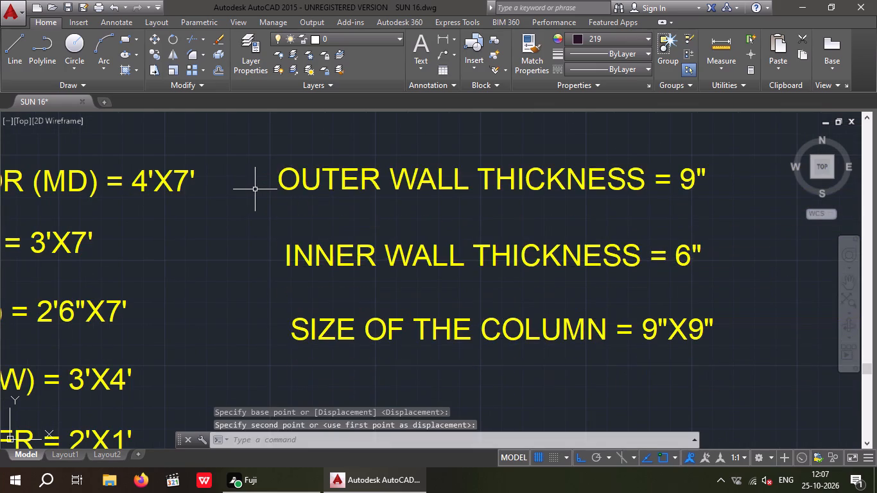
Move the VENTILETER note, with Ortho off, from below the window note to directly below the column size note.
scroll(263, 190, down, 2)
scroll(138, 300, up, 3)
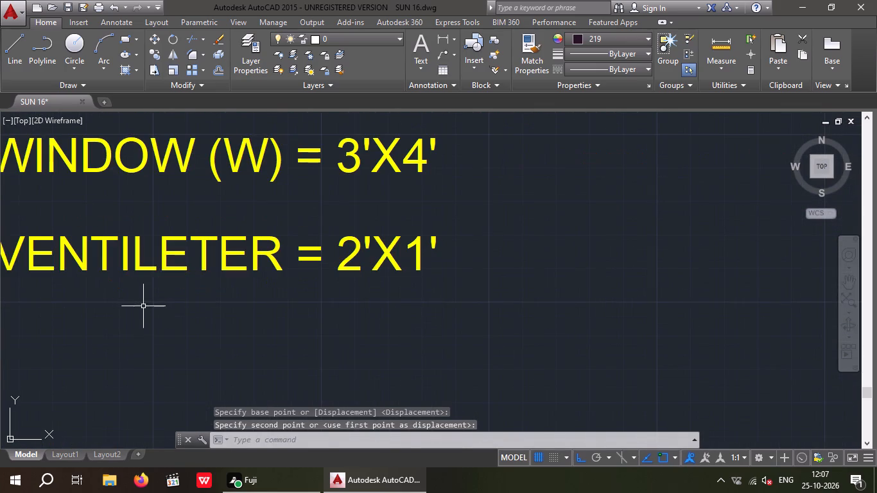
drag(144, 308, 114, 277)
click(89, 223)
middle_drag(153, 327, 284, 347)
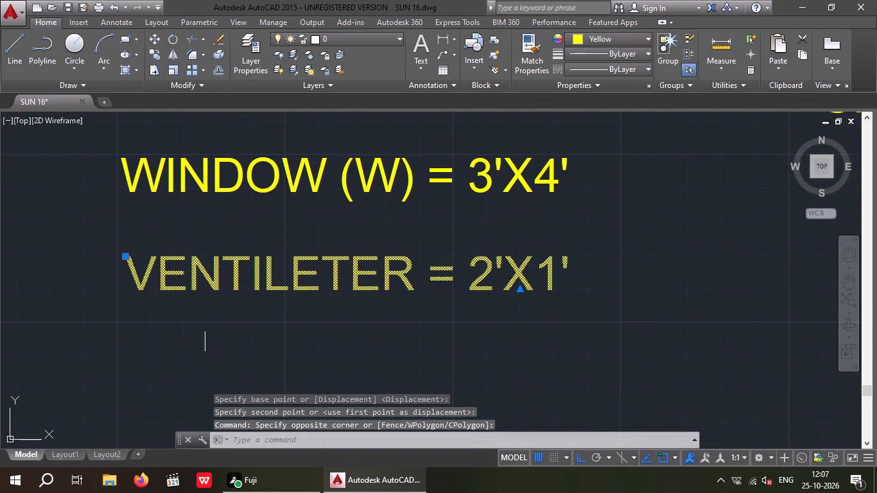
click(155, 35)
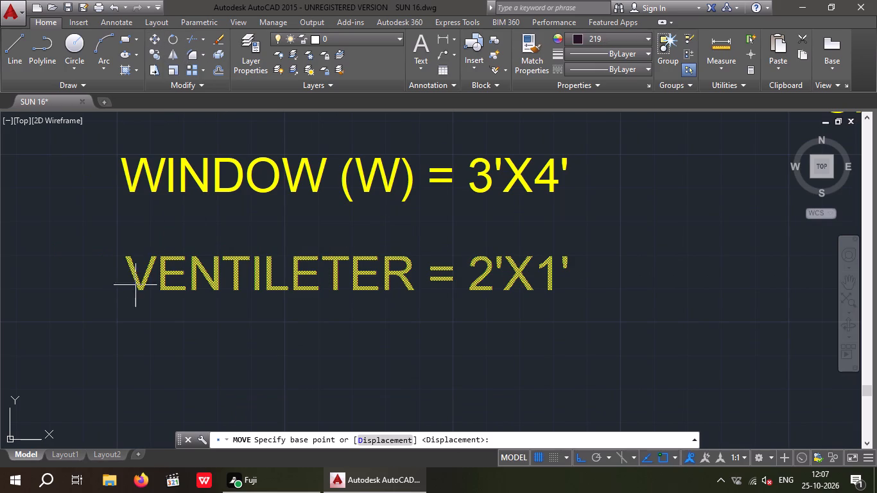
click(133, 293)
click(580, 463)
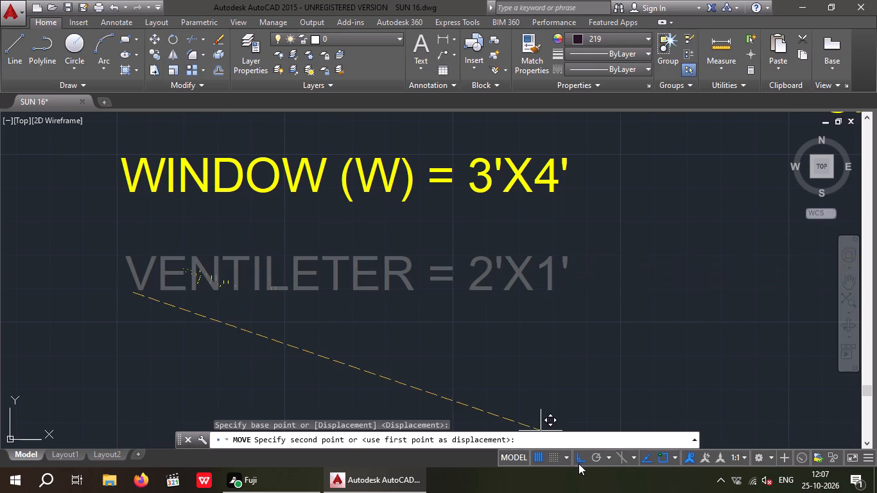
middle_drag(575, 321, 150, 349)
scroll(210, 311, down, 2)
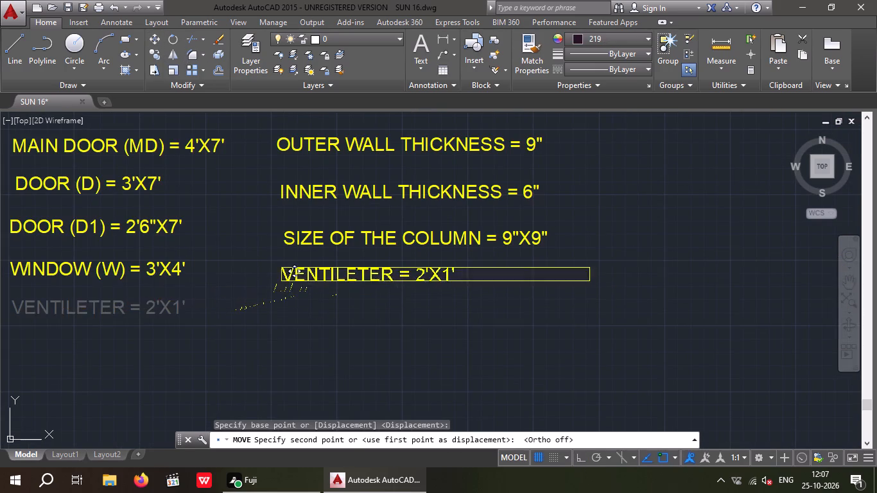
scroll(278, 278, up, 1)
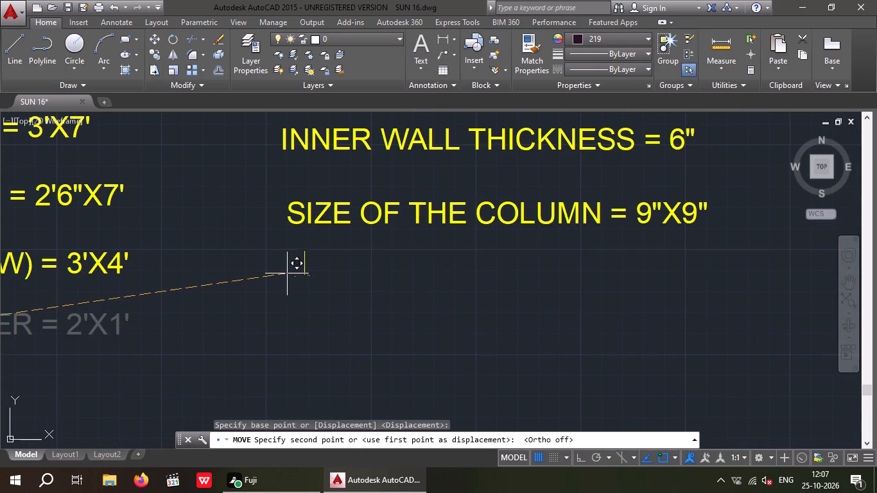
click(283, 276)
scroll(283, 276, down, 2)
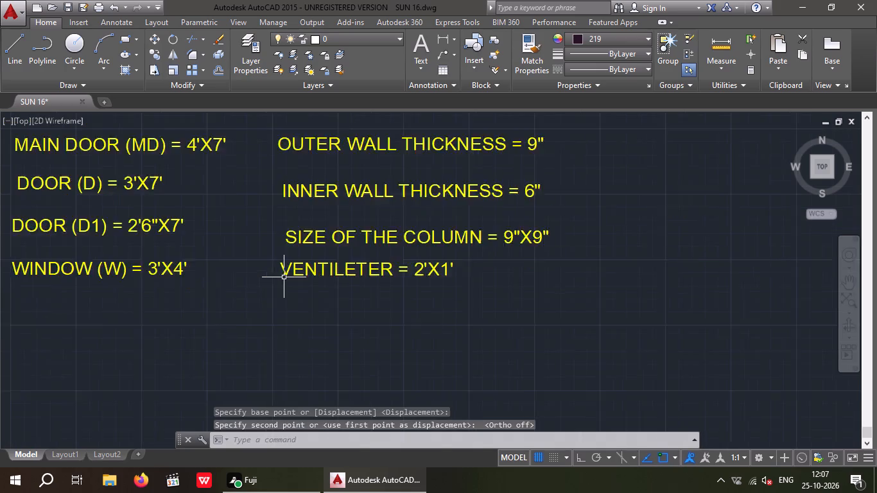
Move the wall thickness, column size and ventilator notes, with Ortho on, about 1'-5" horizontally closer to the door and window notes.
middle_drag(312, 304, 254, 311)
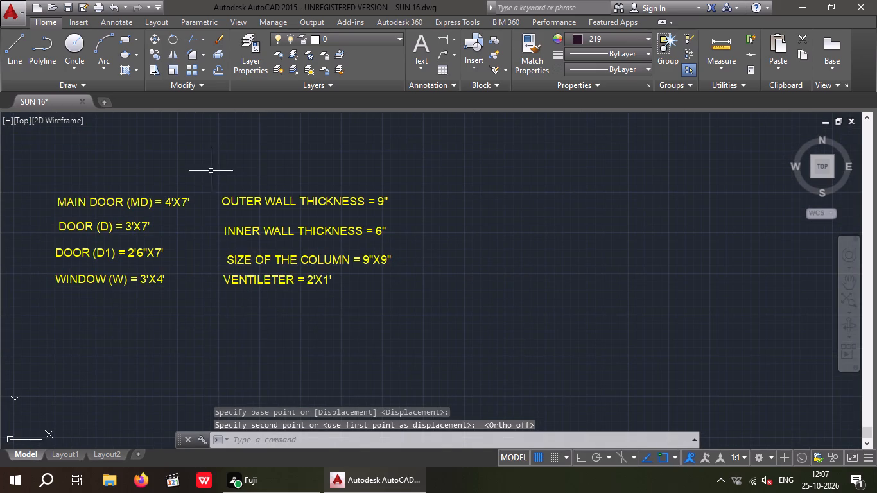
drag(204, 174, 227, 186)
click(405, 304)
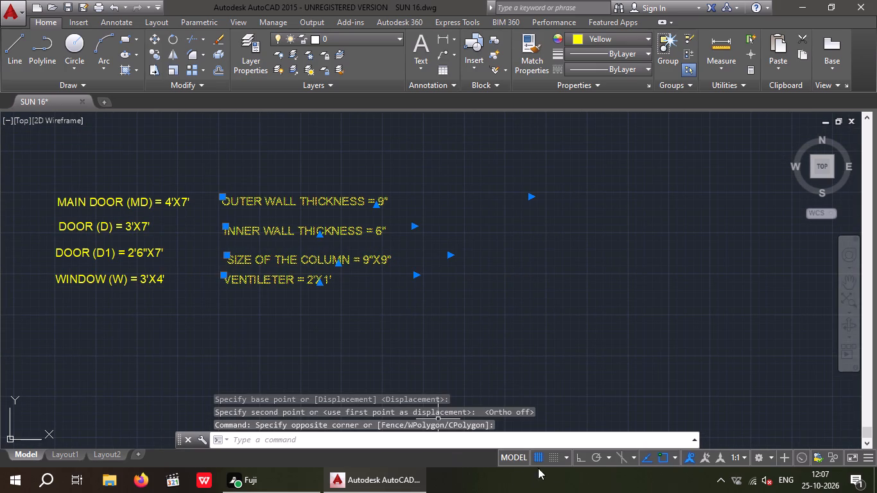
click(580, 459)
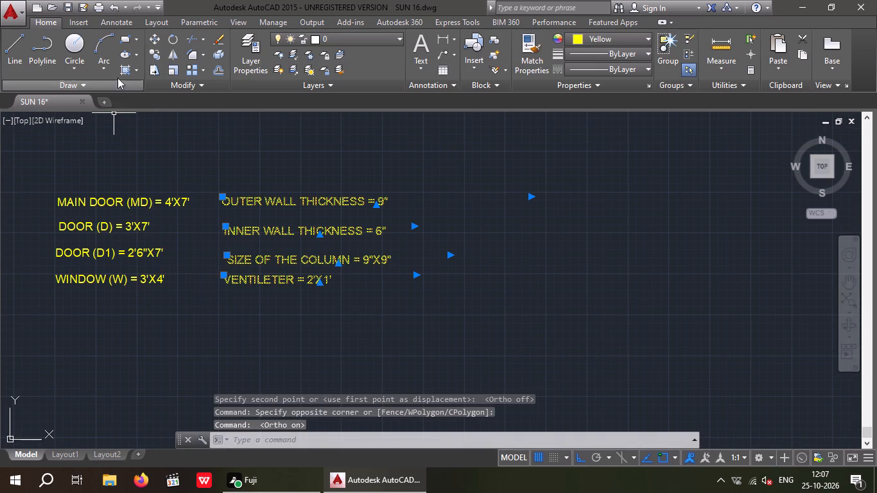
click(150, 42)
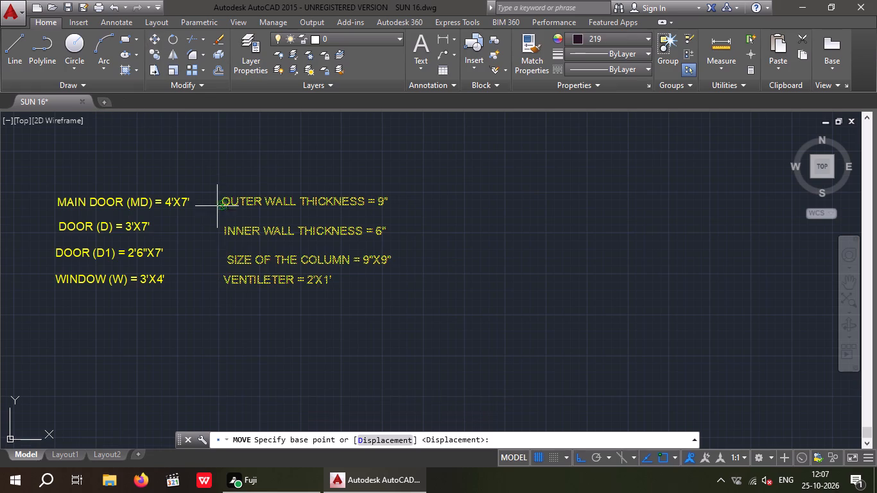
scroll(221, 205, up, 2)
click(223, 208)
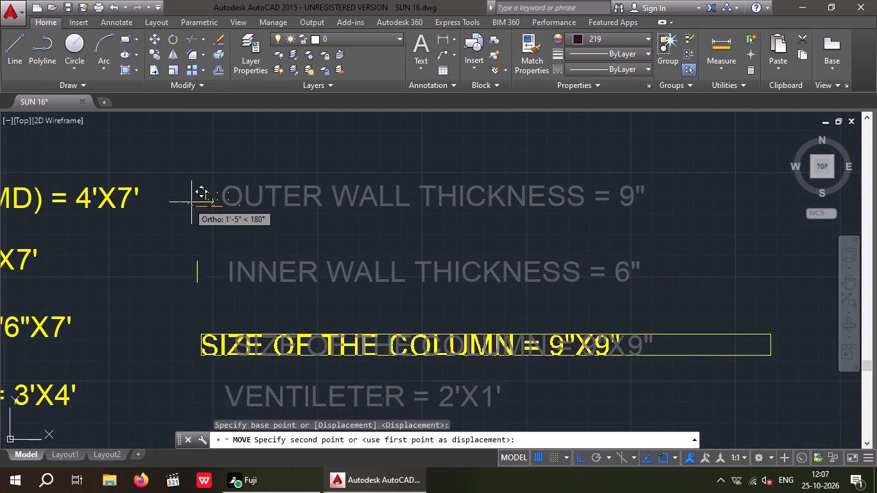
click(191, 201)
key(Escape)
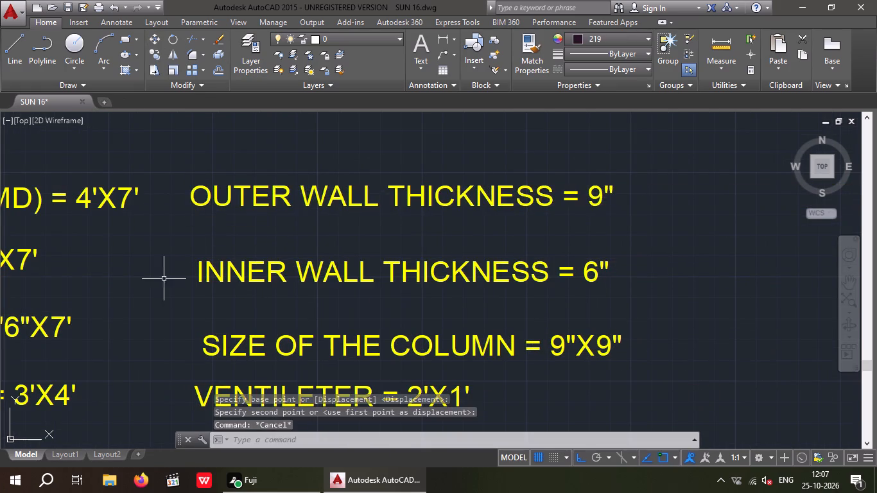
middle_drag(175, 280, 281, 288)
scroll(275, 288, down, 2)
middle_drag(270, 293, 252, 279)
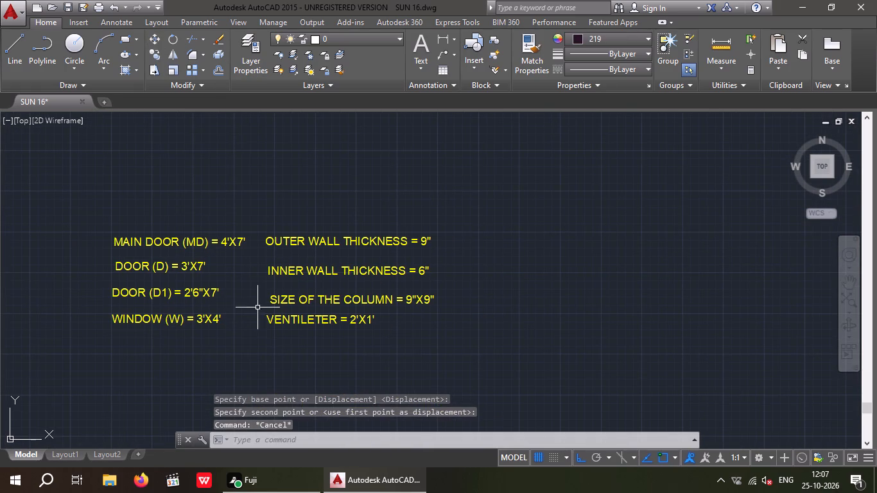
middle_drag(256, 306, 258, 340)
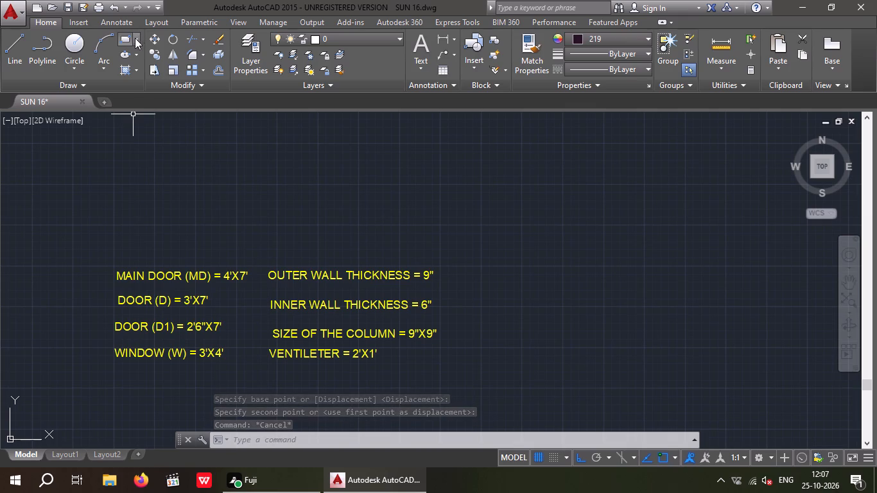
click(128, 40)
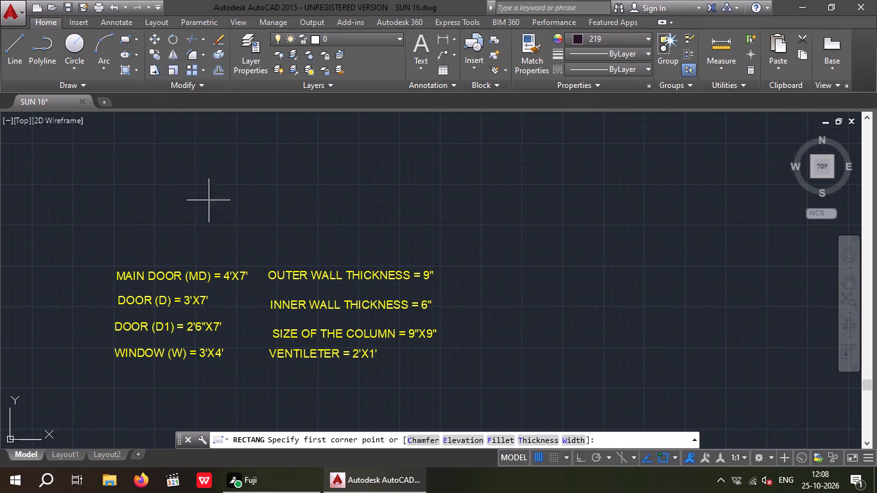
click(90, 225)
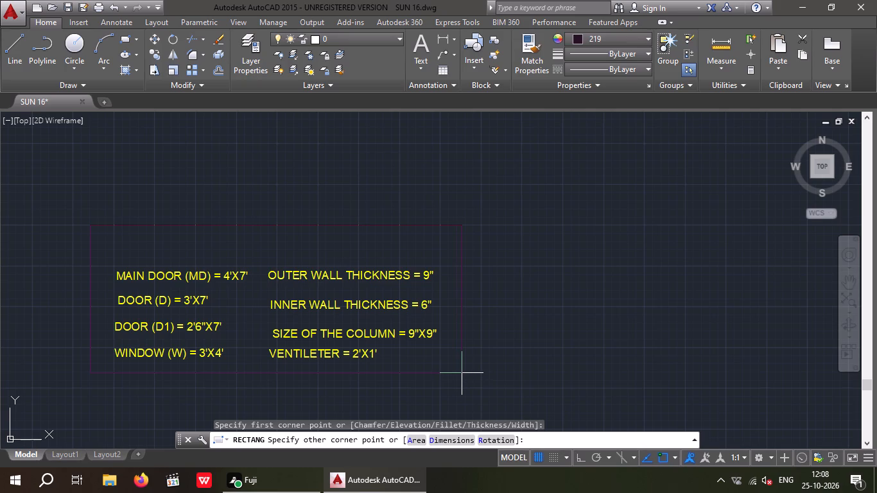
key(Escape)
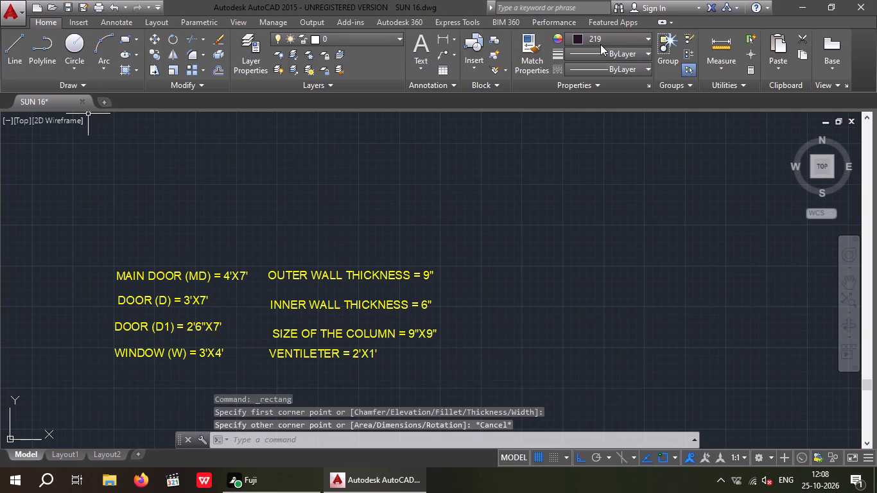
Set the current colour to ByLayer and draw a rectangle around all eight notes, leaving heading space above them.
click(600, 41)
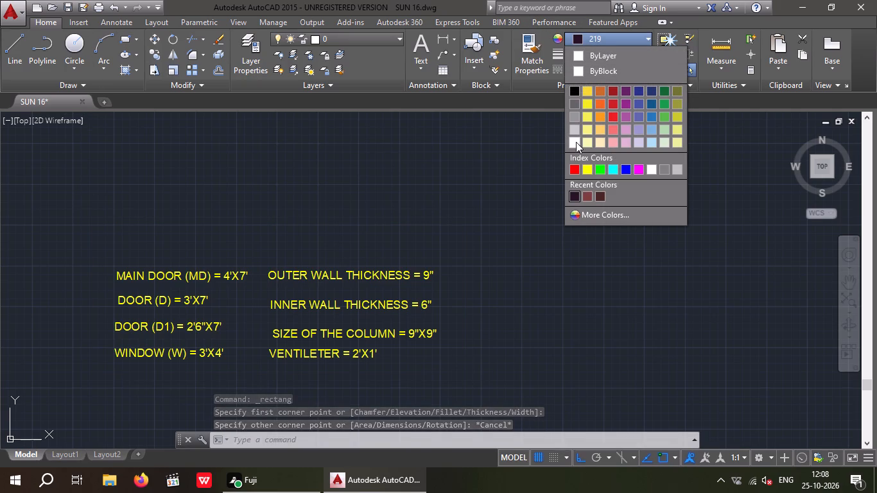
click(618, 49)
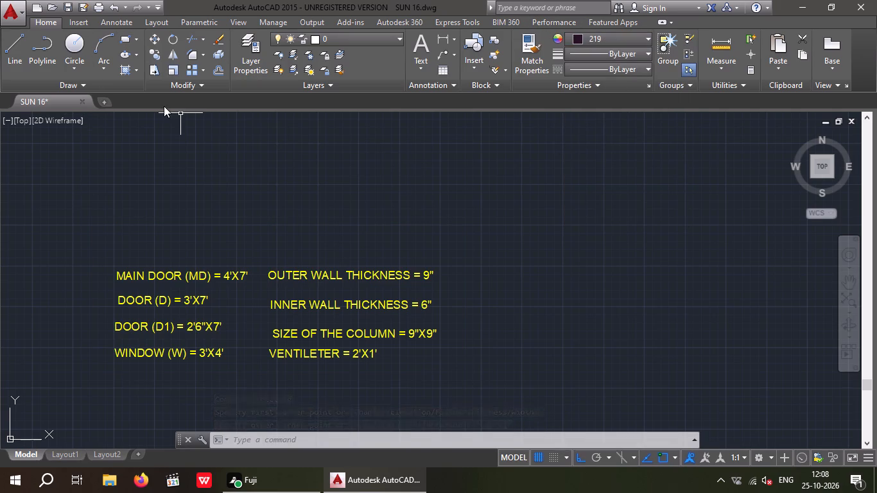
click(611, 37)
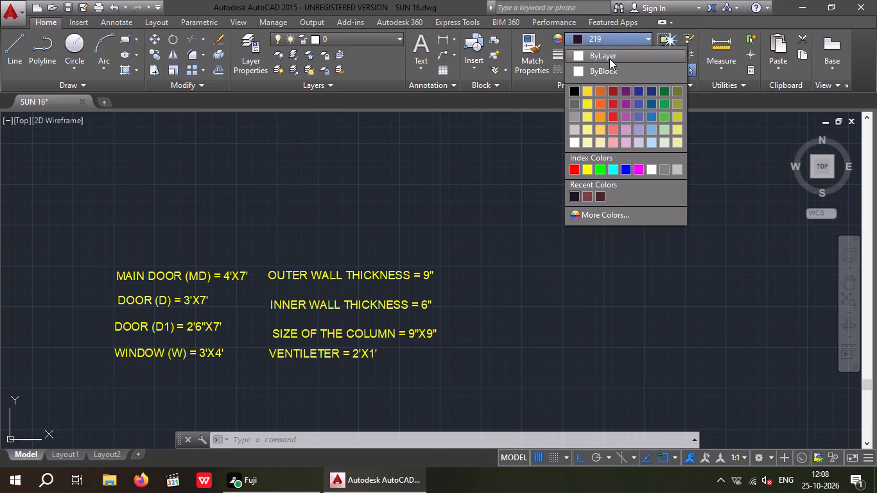
click(609, 58)
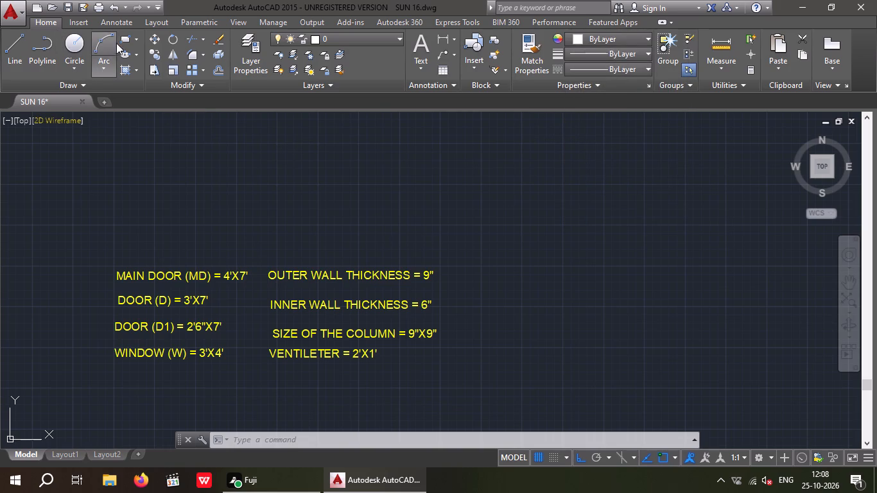
click(130, 38)
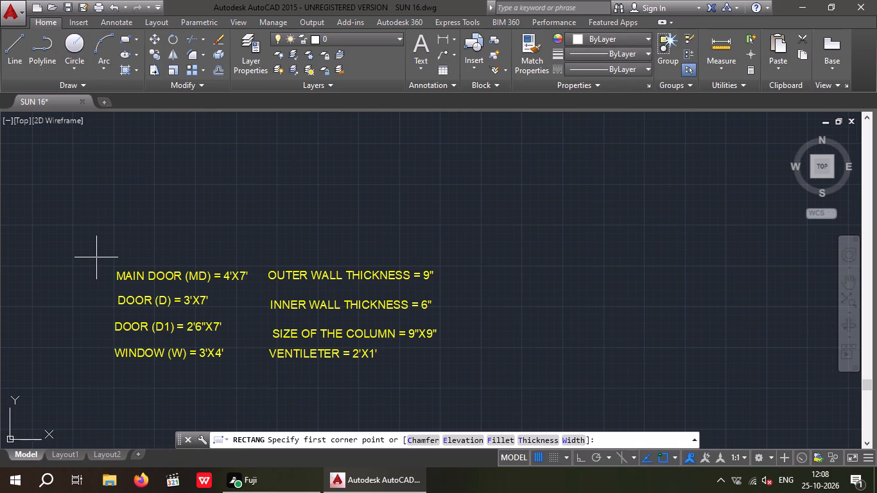
click(101, 223)
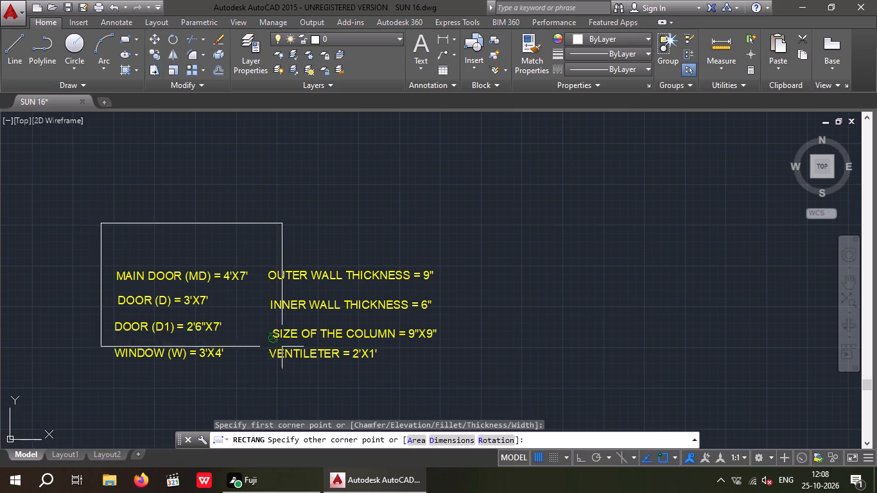
click(449, 371)
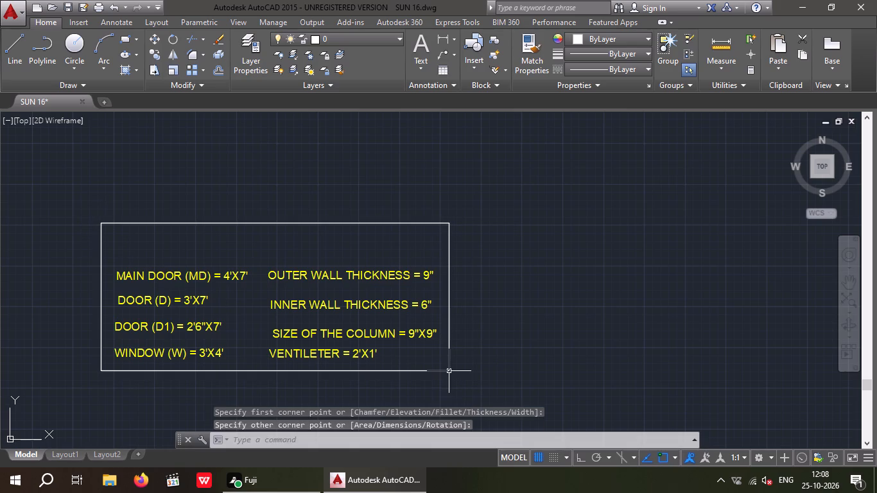
key(Escape)
key(Escape)
Offset the rectangle around the notes 4" outward to form a double-line frame.
key(o)
key(Return)
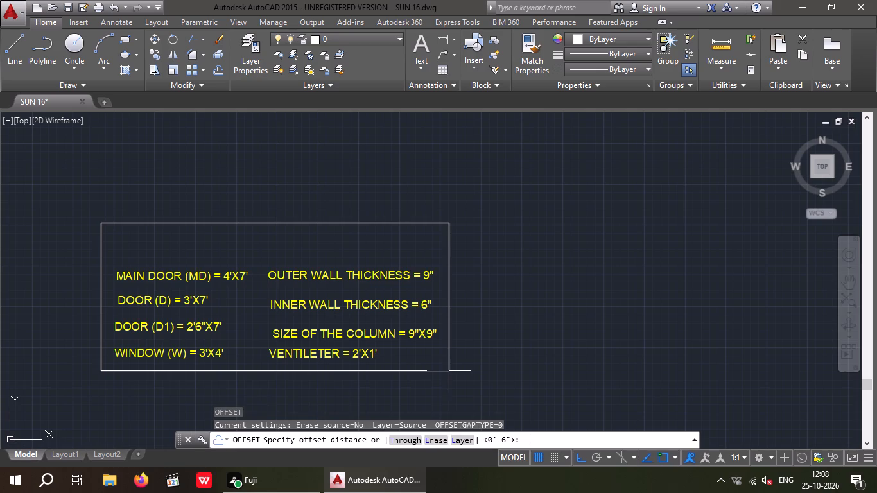
key(4)
key(shift+quotedbl)
key(Return)
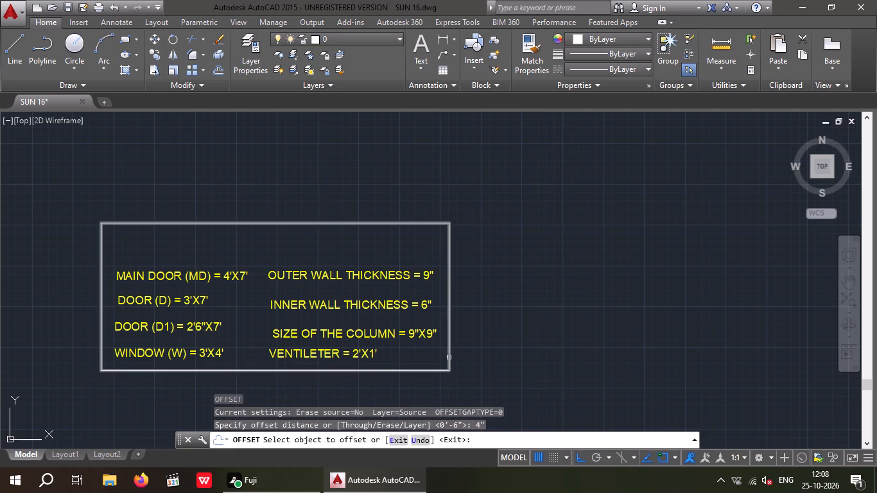
click(488, 365)
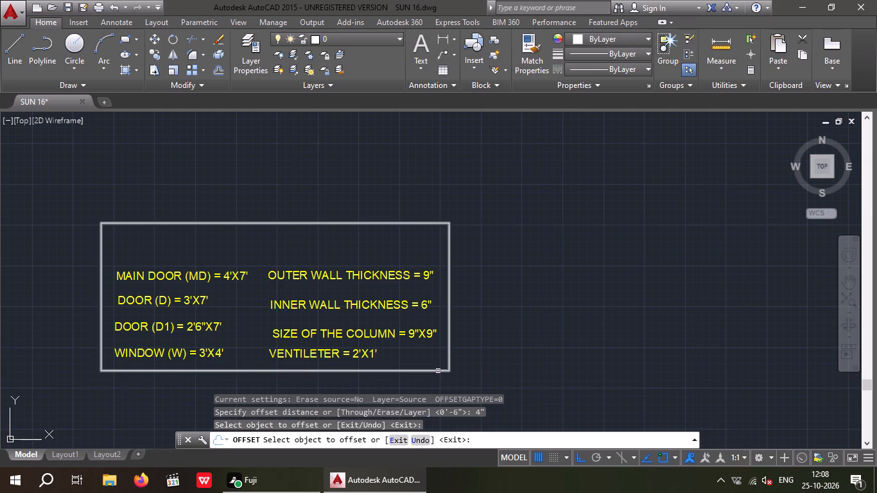
drag(438, 371, 442, 383)
click(444, 386)
key(Escape)
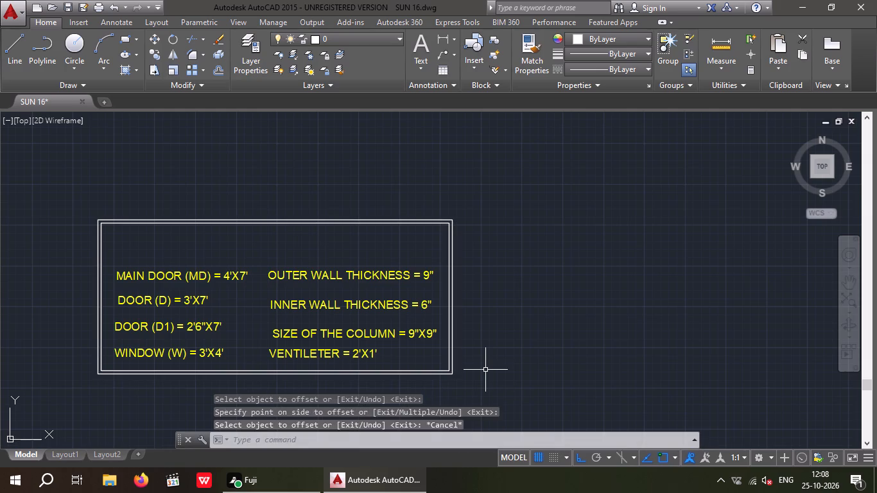
key(Escape)
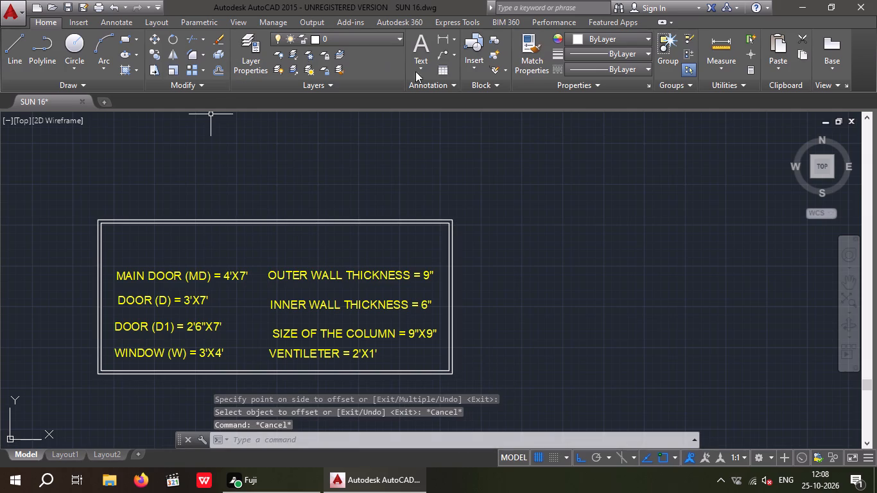
Write a multiline text heading "30'40' PLAN DETAILS" with 20" text height inside the frame, above the notes.
click(419, 51)
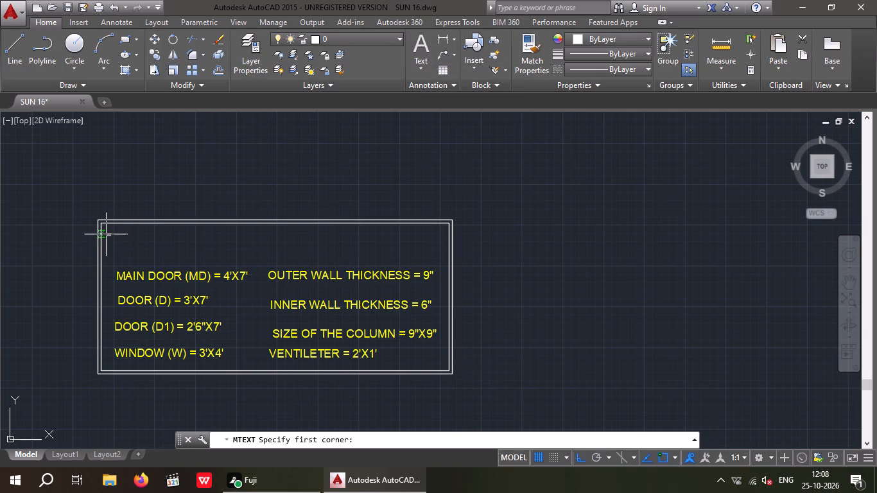
drag(110, 236, 121, 244)
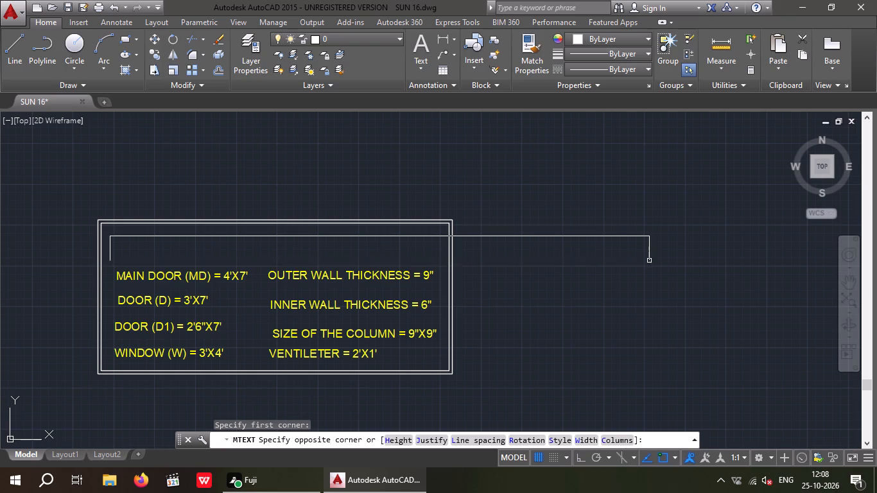
click(649, 261)
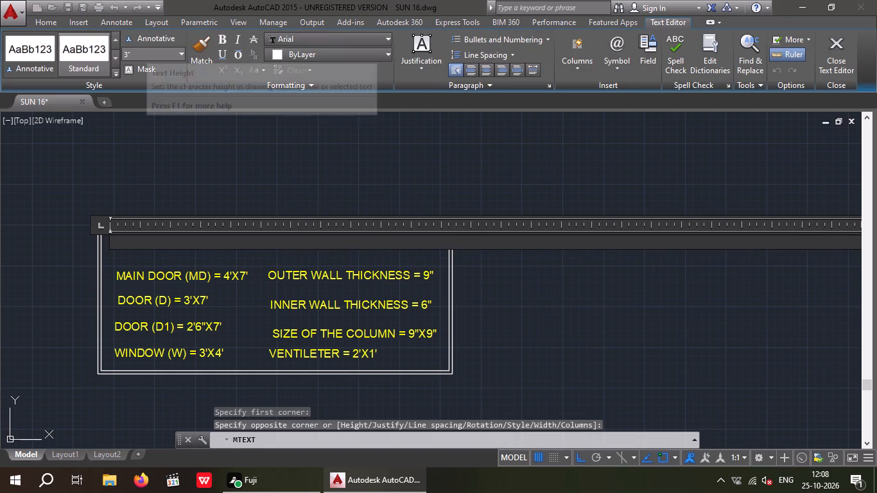
click(135, 56)
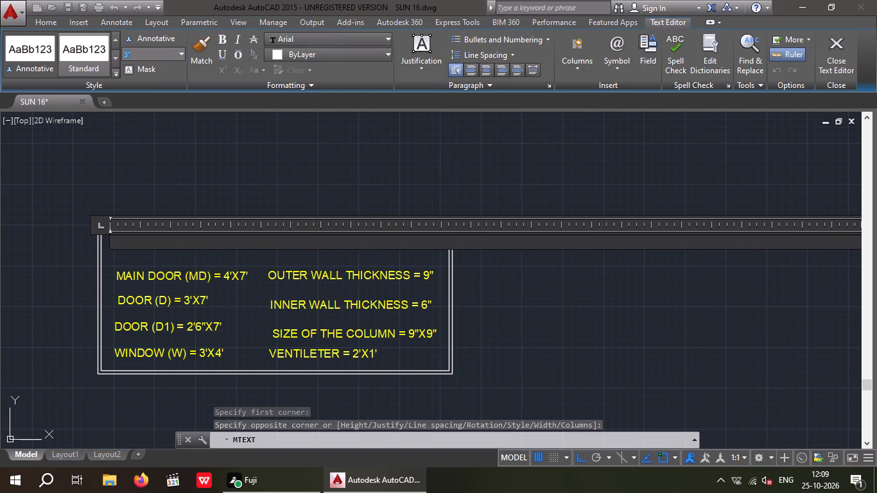
text(20)
key(shift+quotedbl)
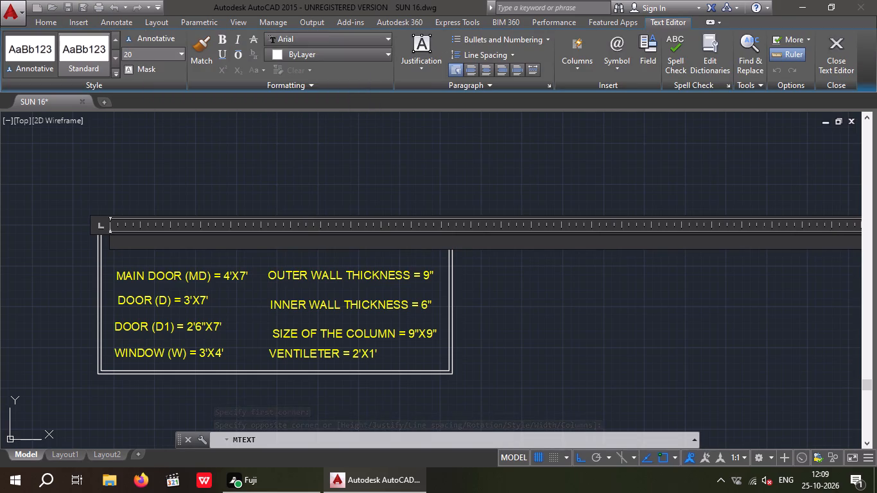
key(Return)
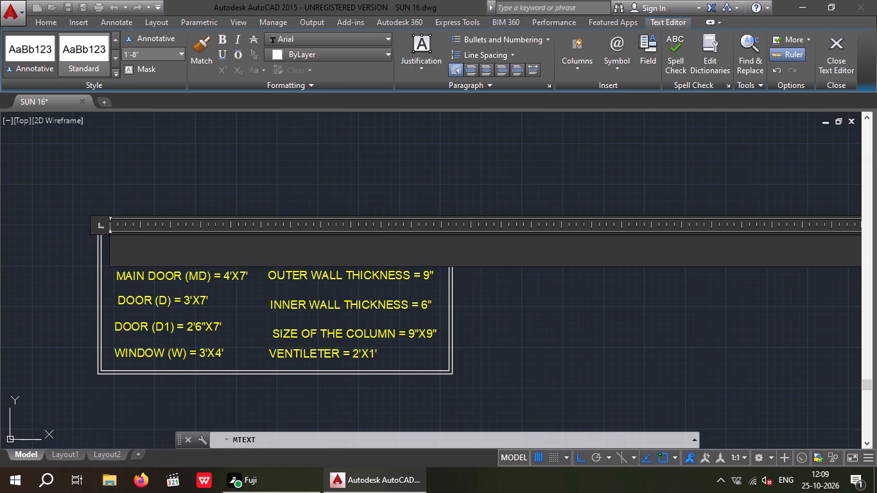
text(30')
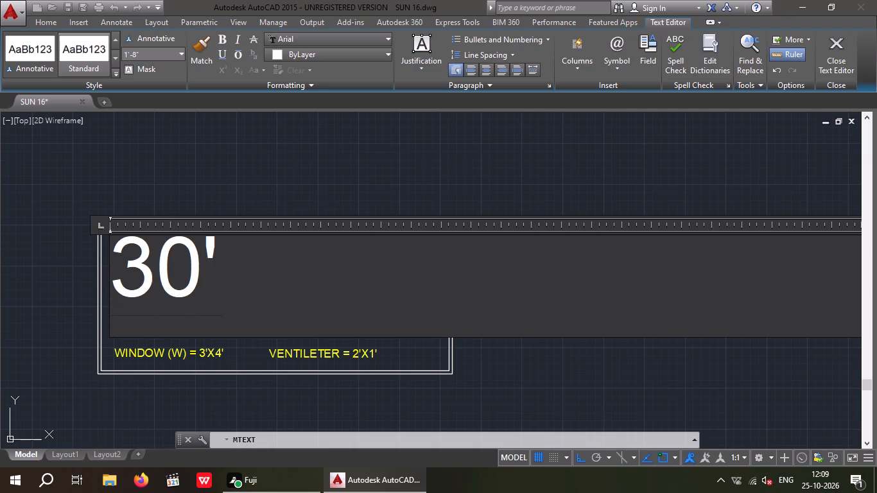
text(40)
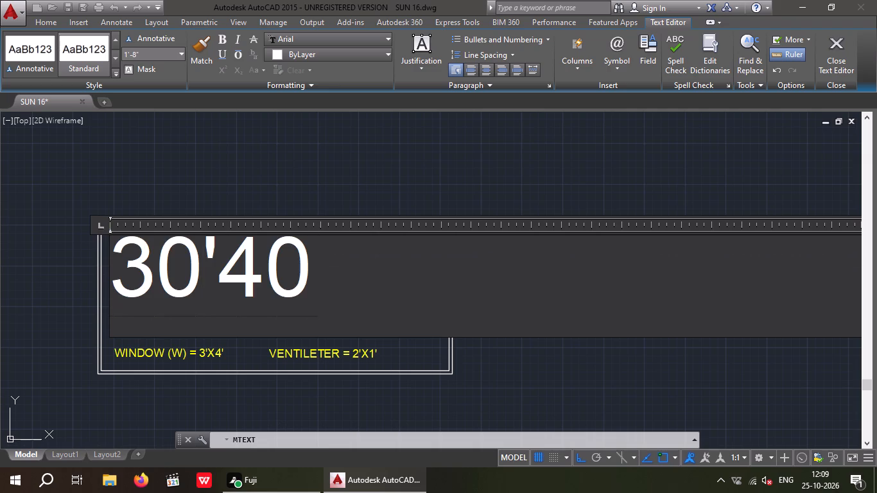
text(')
key(space)
text(PLAN)
key(space)
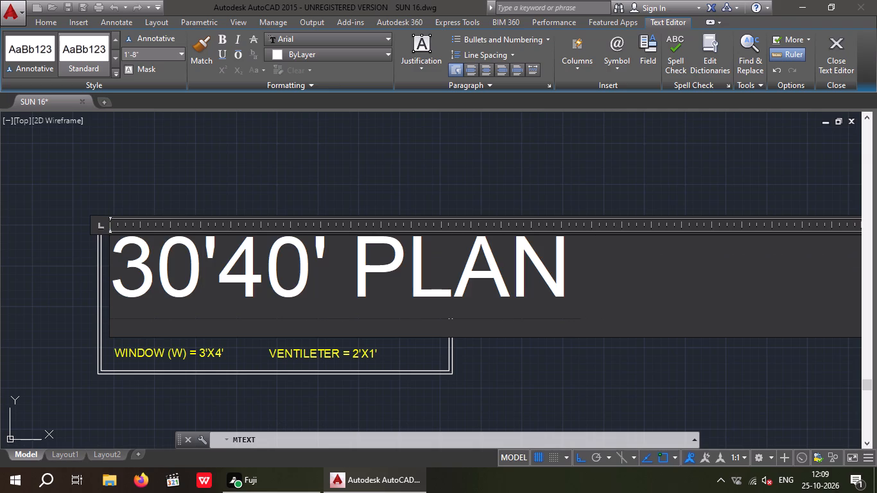
key(d)
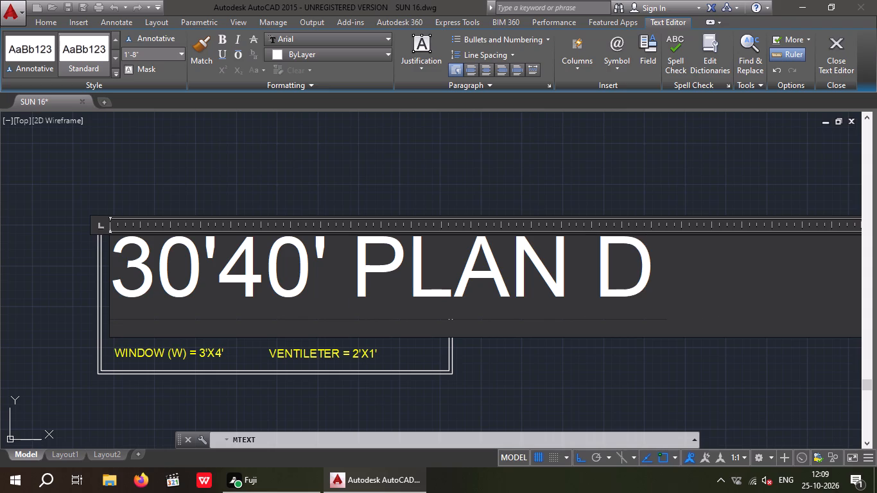
text(ETA)
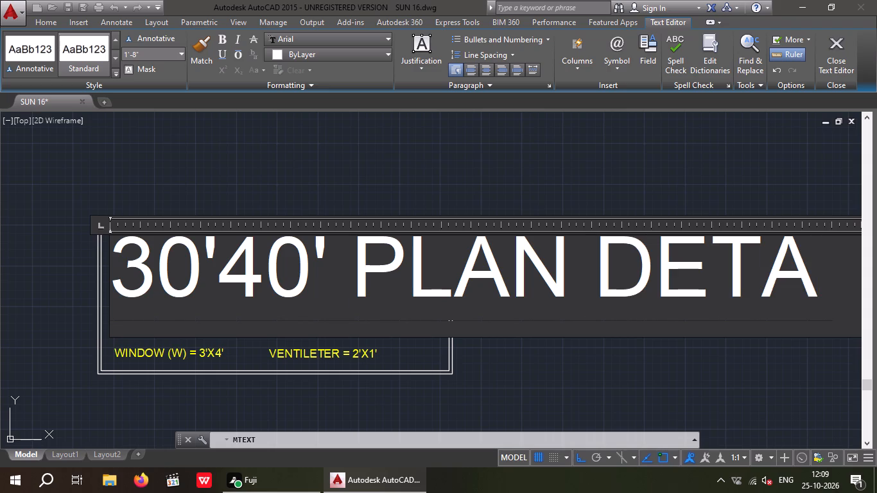
key(i)
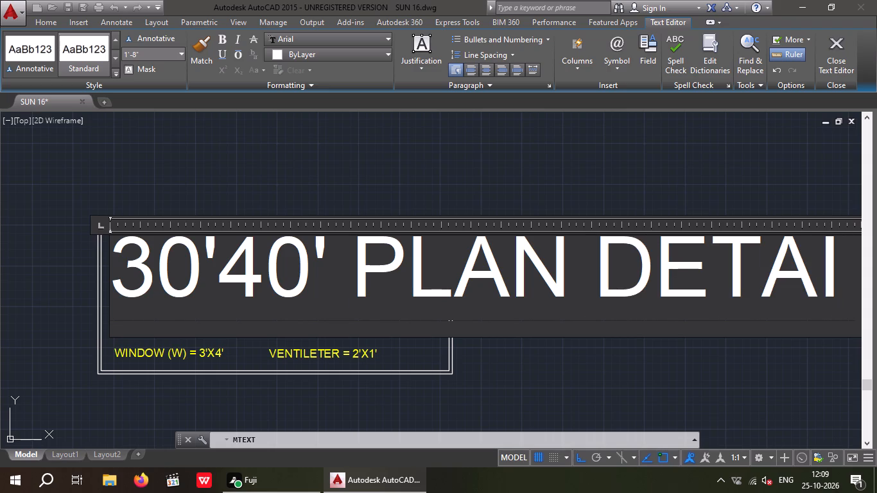
key(l)
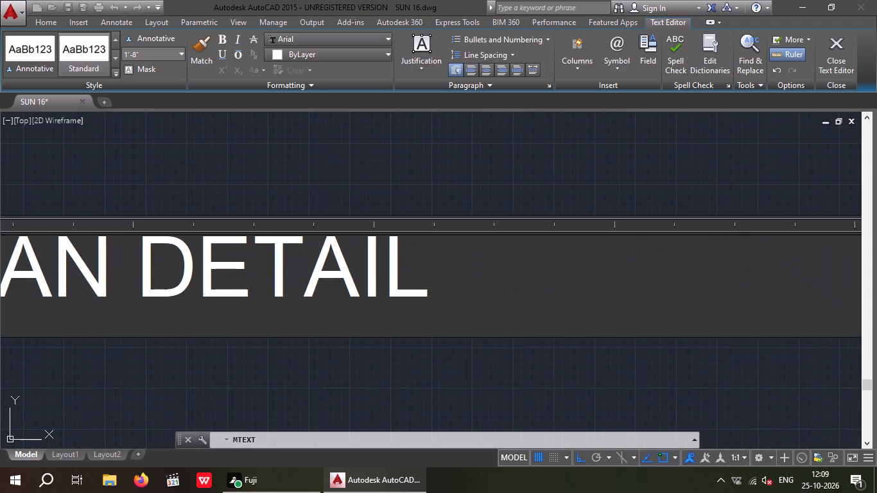
key(s)
Insert an X between the two dimensions so the heading reads "30'X40' PLAN DETAILS", and finish the text.
scroll(317, 257, down, 4)
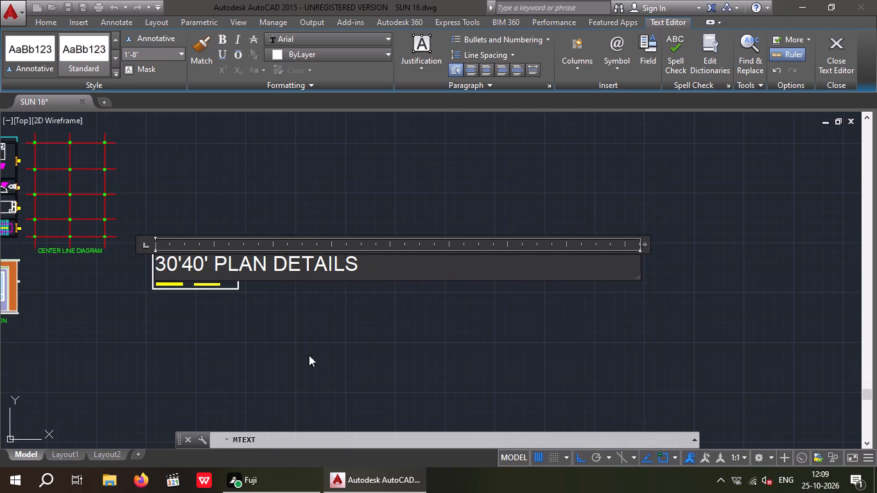
click(178, 265)
key(Right)
key(x)
click(332, 320)
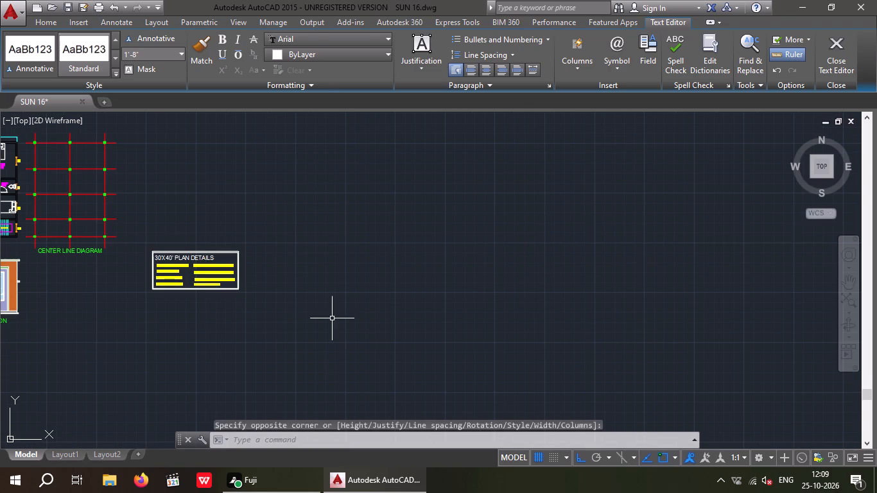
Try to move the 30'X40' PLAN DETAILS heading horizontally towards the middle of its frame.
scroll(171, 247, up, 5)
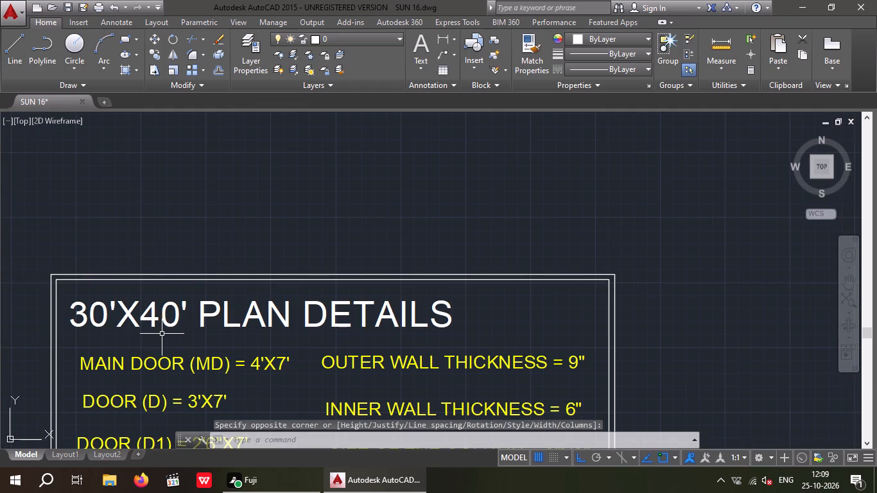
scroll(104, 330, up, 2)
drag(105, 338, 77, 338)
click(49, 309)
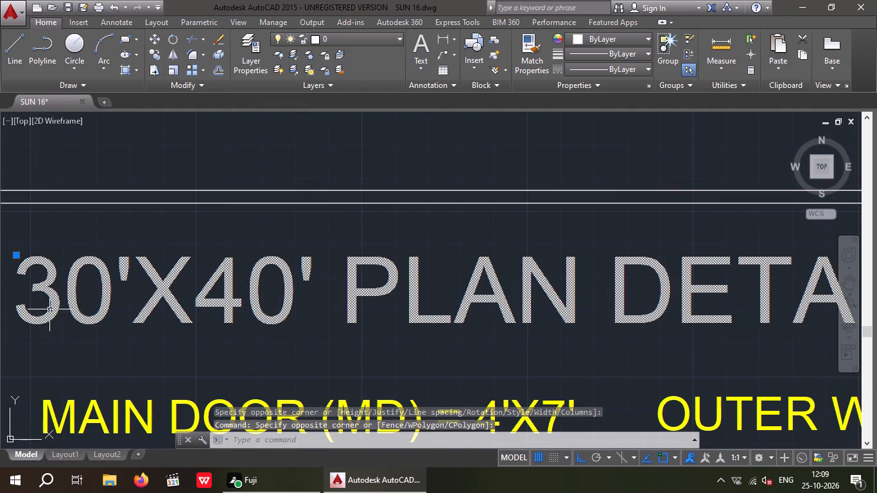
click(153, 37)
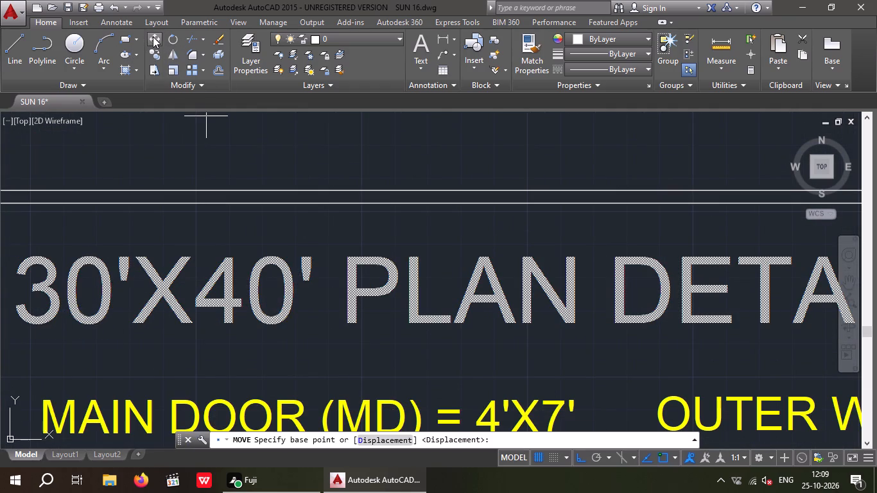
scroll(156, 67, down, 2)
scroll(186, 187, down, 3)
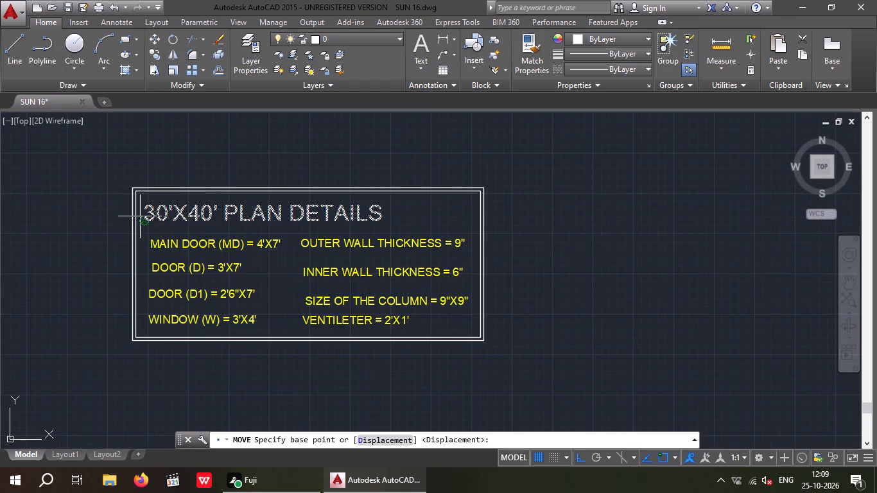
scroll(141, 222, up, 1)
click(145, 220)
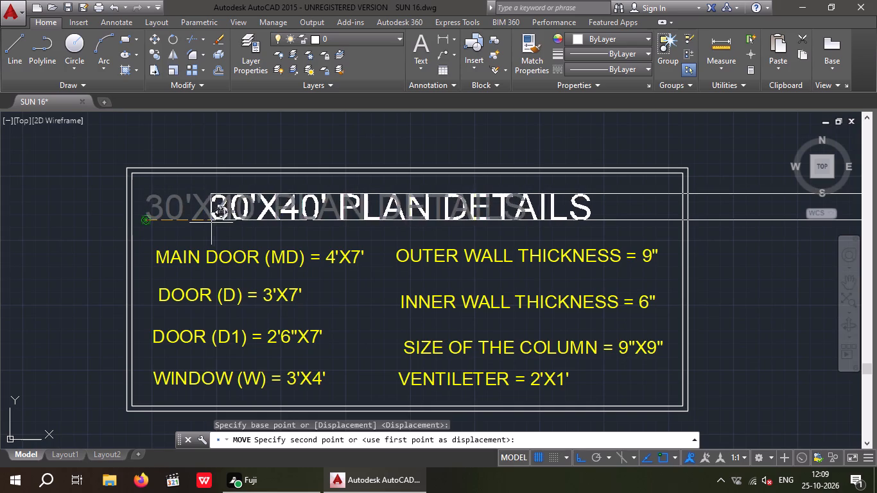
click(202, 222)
Move the 30'X40' PLAN DETAILS heading to the right so it sits roughly centred above the two columns of notes.
drag(182, 229, 159, 230)
click(146, 217)
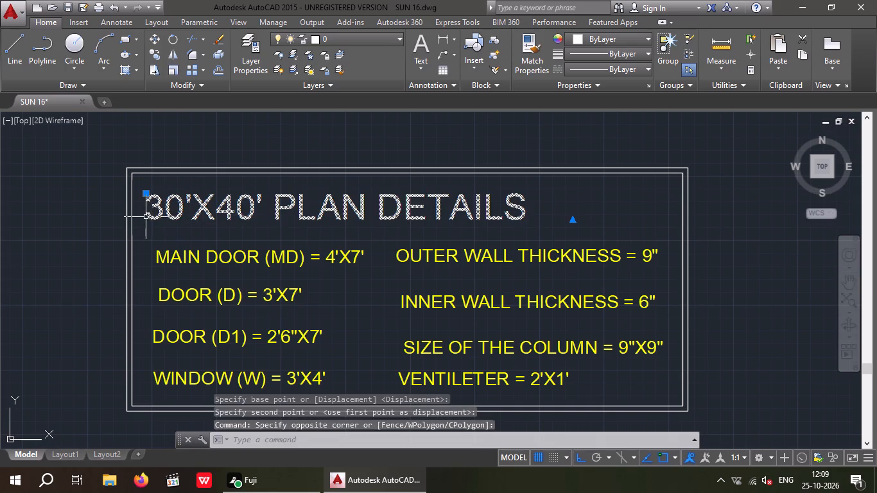
click(153, 40)
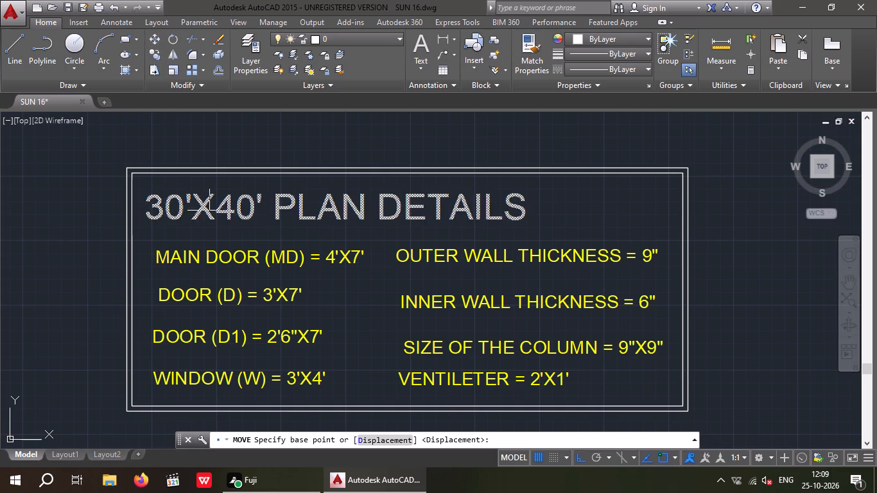
click(152, 226)
scroll(211, 231, up, 1)
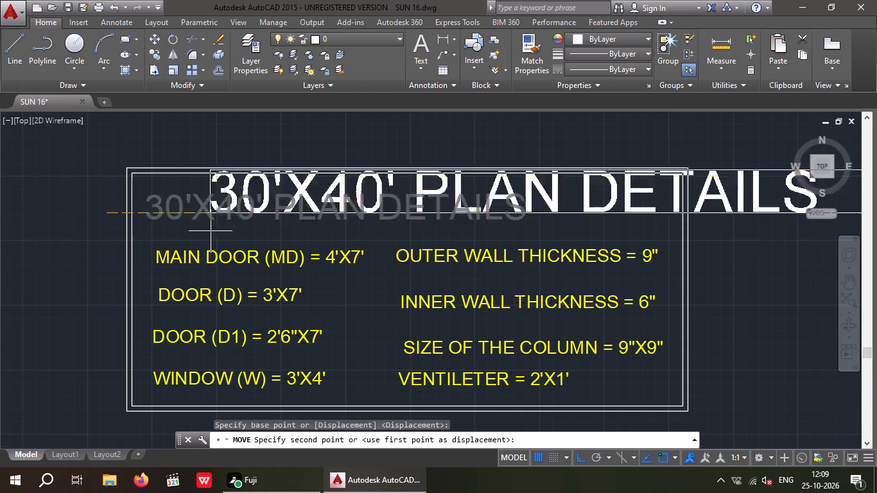
scroll(211, 231, up, 1)
click(259, 227)
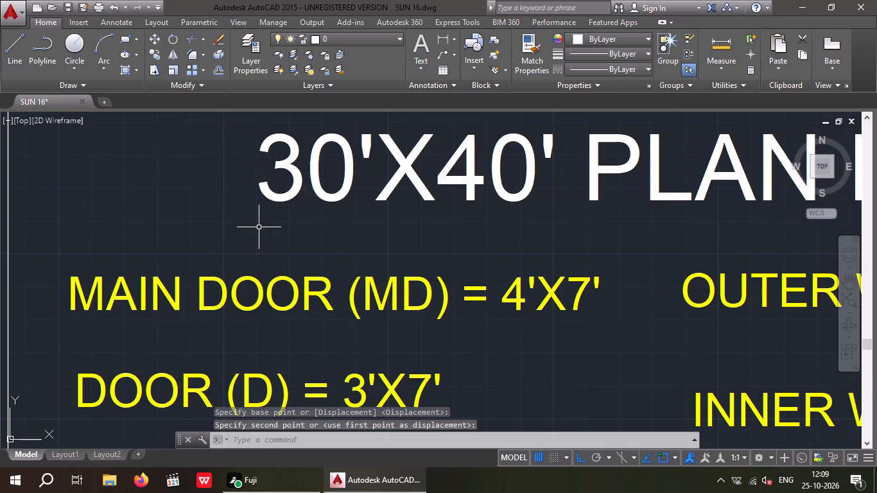
Change the colour of the 30'X40' PLAN DETAILS heading to Magenta and clear the selection.
scroll(255, 224, down, 3)
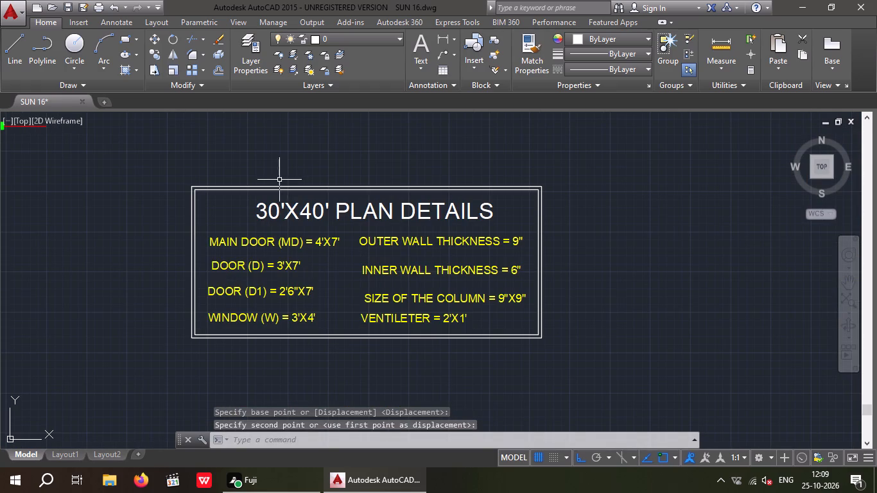
click(276, 215)
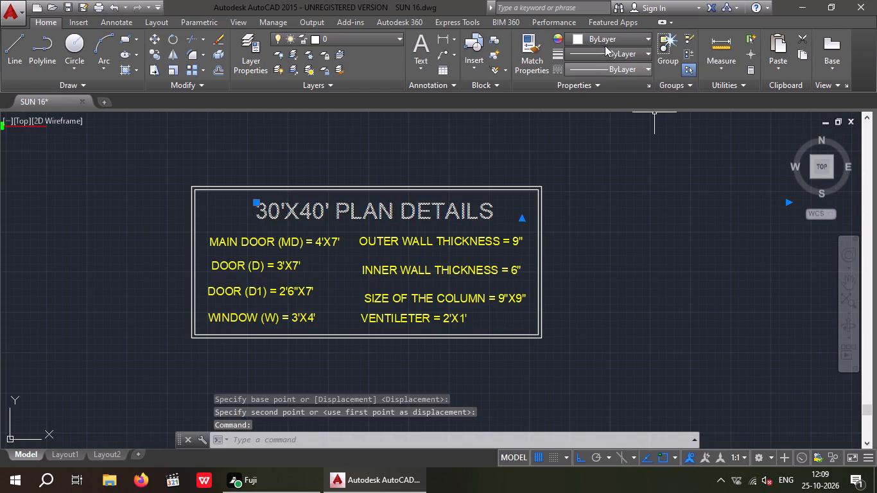
click(600, 40)
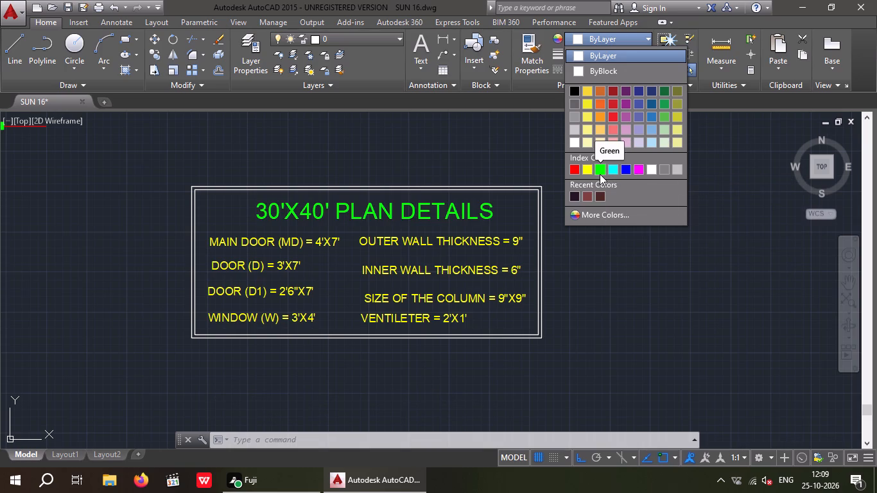
click(640, 166)
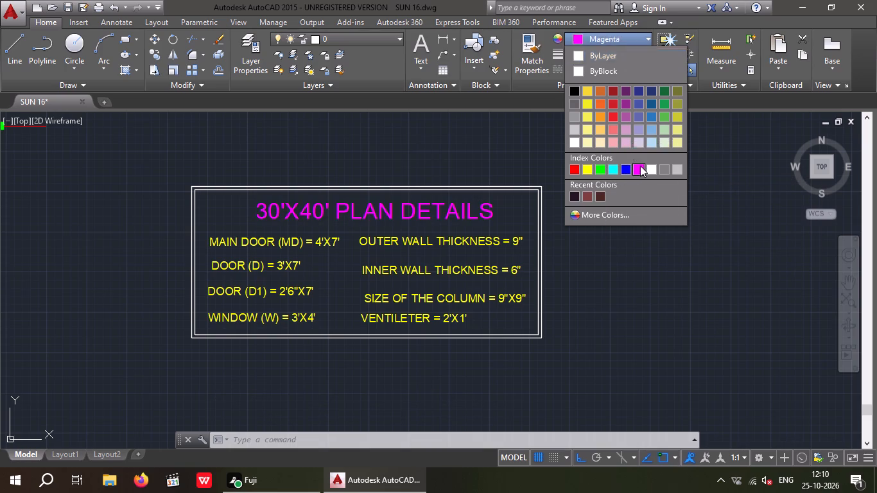
key(Escape)
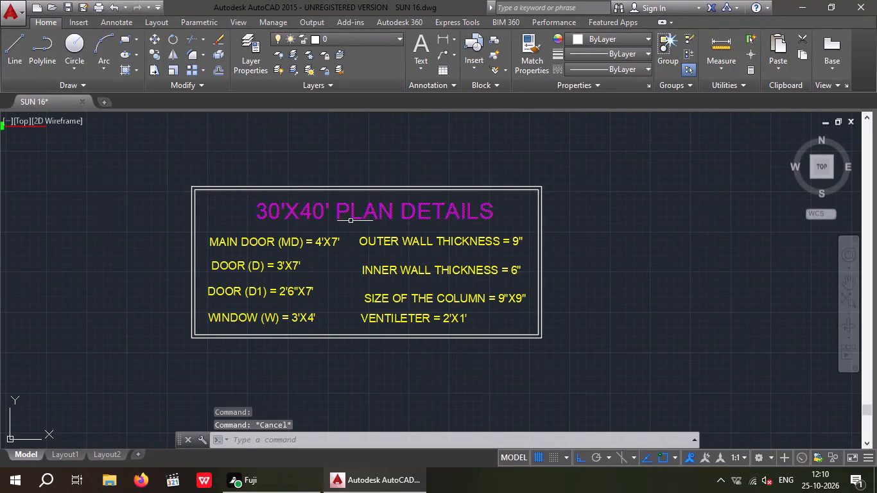
Nudge the magenta heading slightly to the left to centre it within the frame.
scroll(234, 213, up, 2)
drag(328, 239, 318, 233)
click(301, 209)
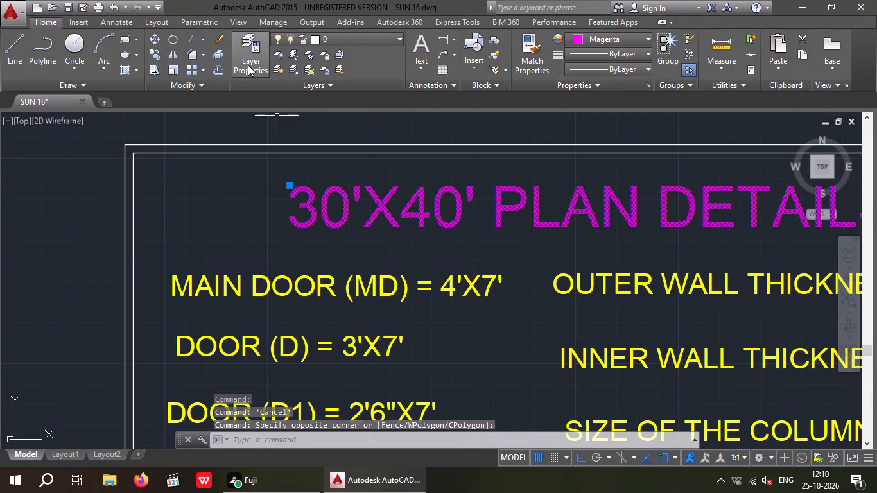
click(159, 40)
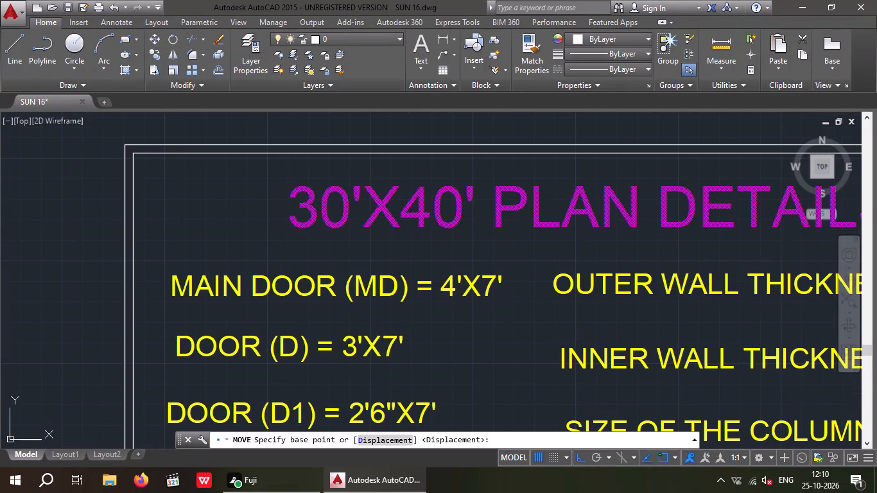
scroll(305, 243, up, 5)
middle_drag(289, 227, 306, 325)
scroll(298, 299, down, 2)
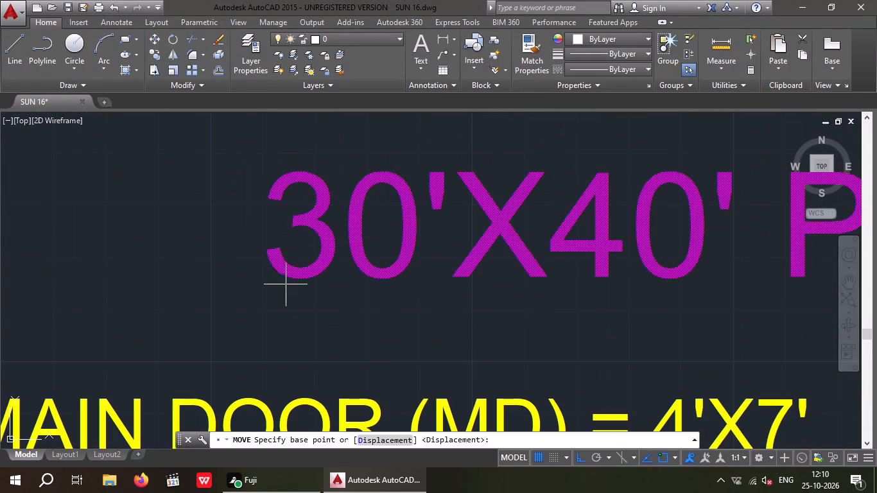
drag(288, 281, 279, 281)
click(229, 278)
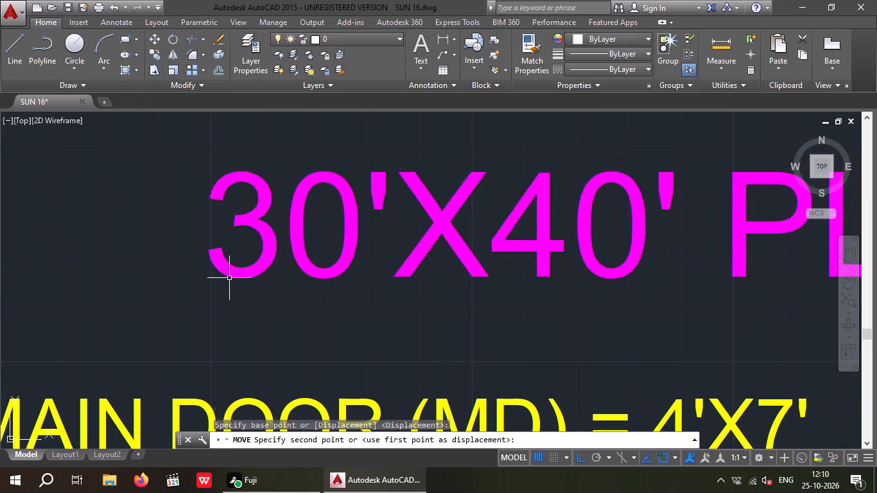
scroll(235, 270, down, 5)
key(Escape)
Change the colour of both frame rectangles around the plan details to Cyan and clear the selection.
scroll(444, 278, down, 1)
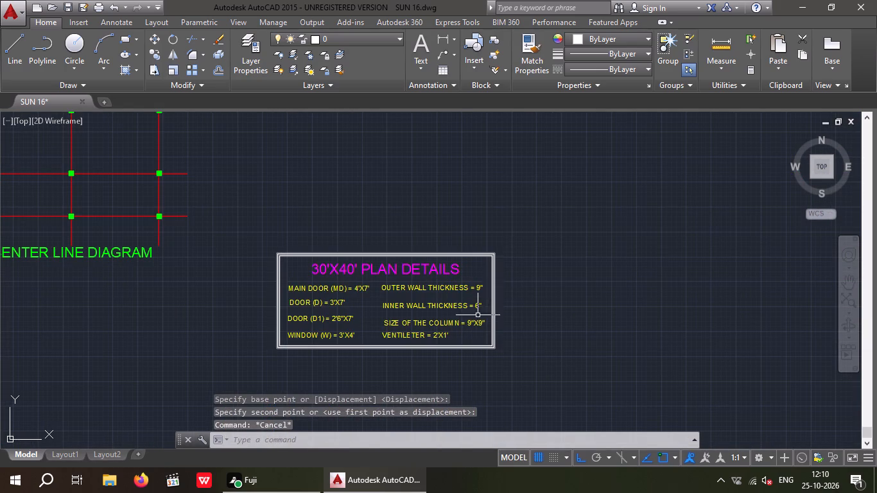
key(Escape)
scroll(494, 241, up, 2)
drag(521, 238, 496, 284)
click(477, 295)
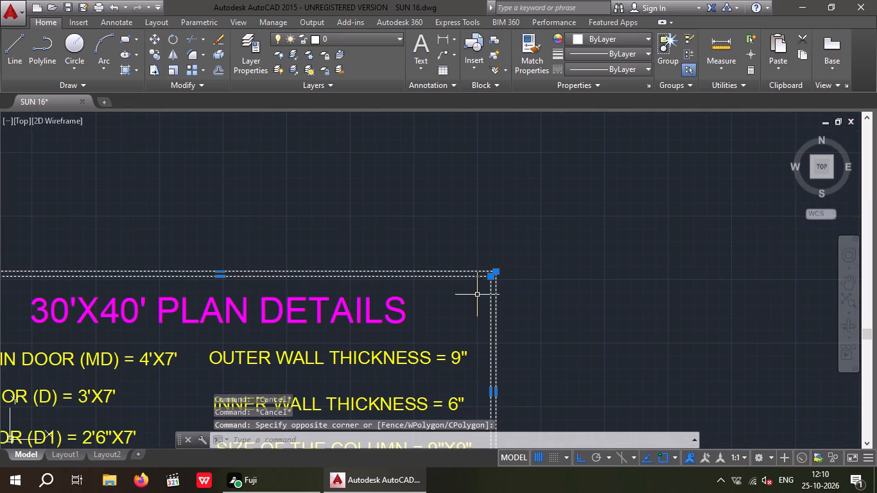
click(603, 41)
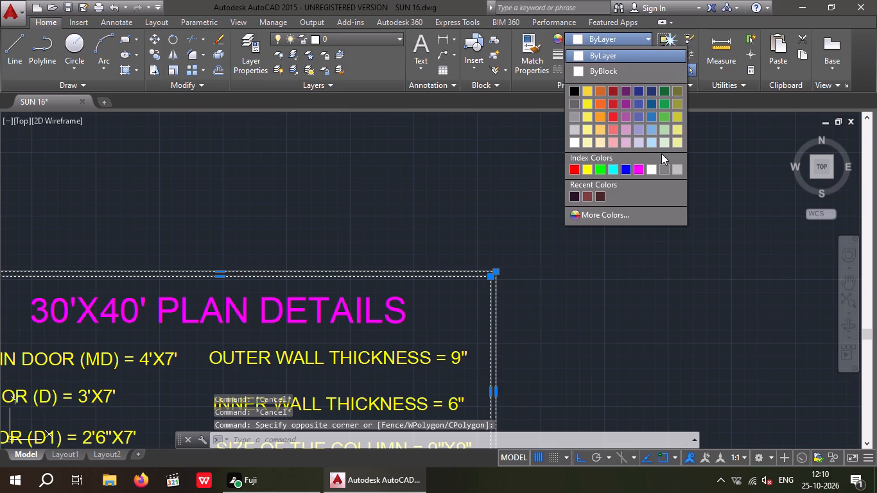
click(613, 171)
key(Escape)
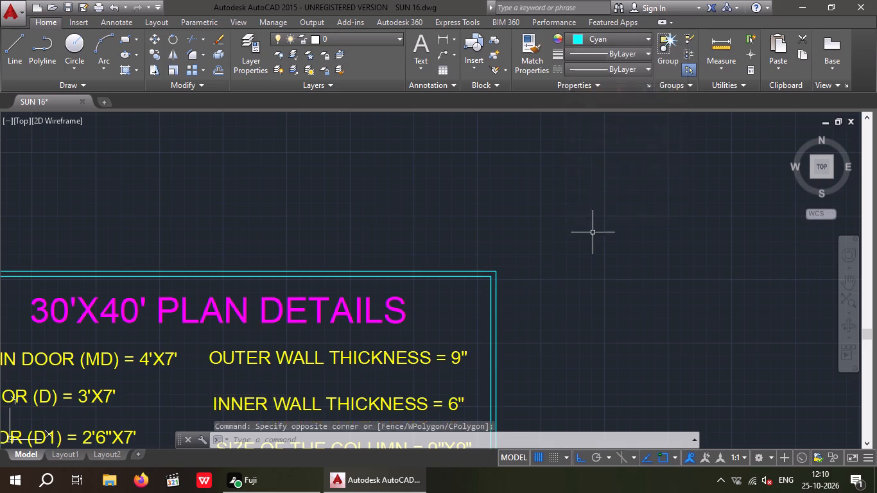
Move the whole framed plan details block, with Ortho off, below the CENTER LINE DIAGRAM title and beside the front elevation.
scroll(550, 244, down, 3)
drag(390, 225, 397, 254)
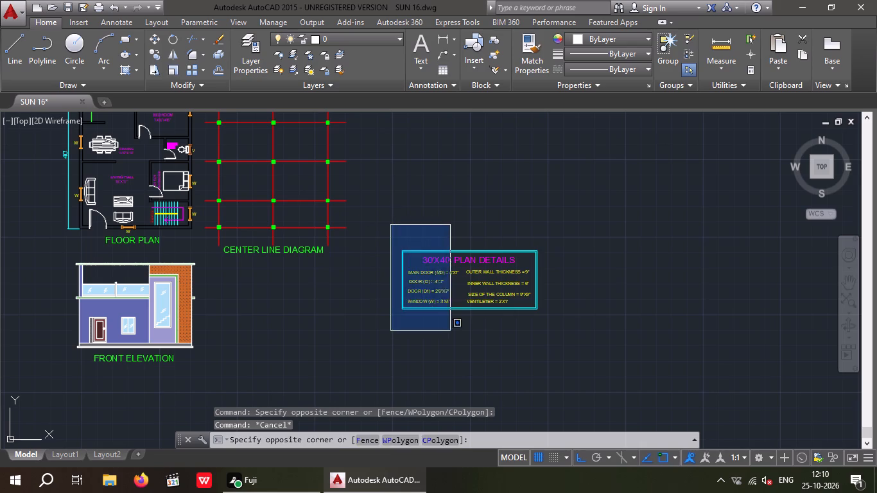
click(584, 342)
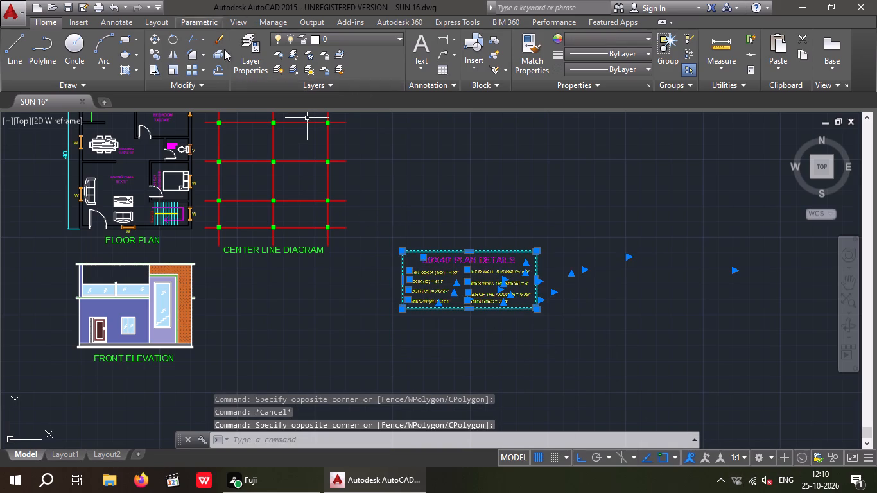
click(150, 40)
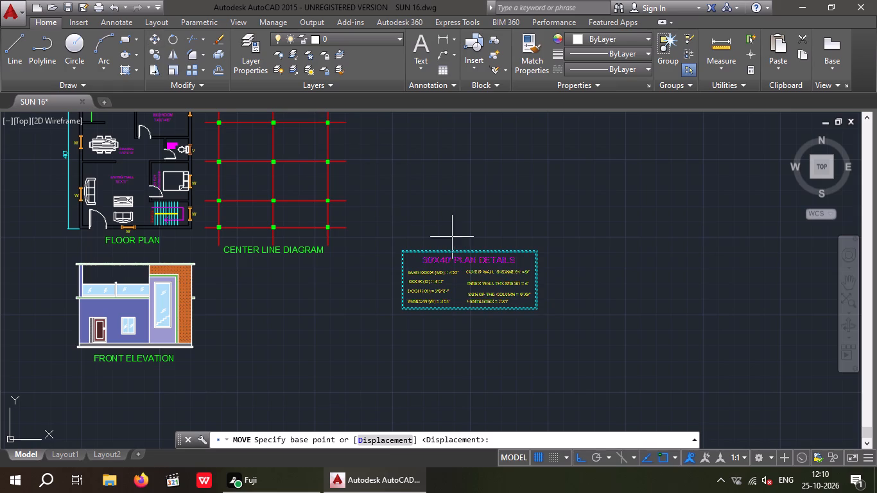
scroll(441, 246, up, 3)
click(279, 259)
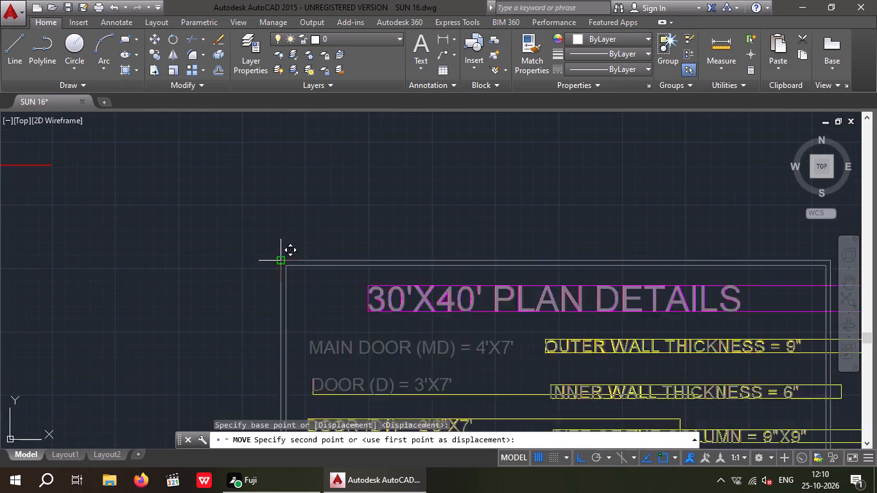
middle_drag(294, 225, 485, 164)
scroll(467, 164, down, 2)
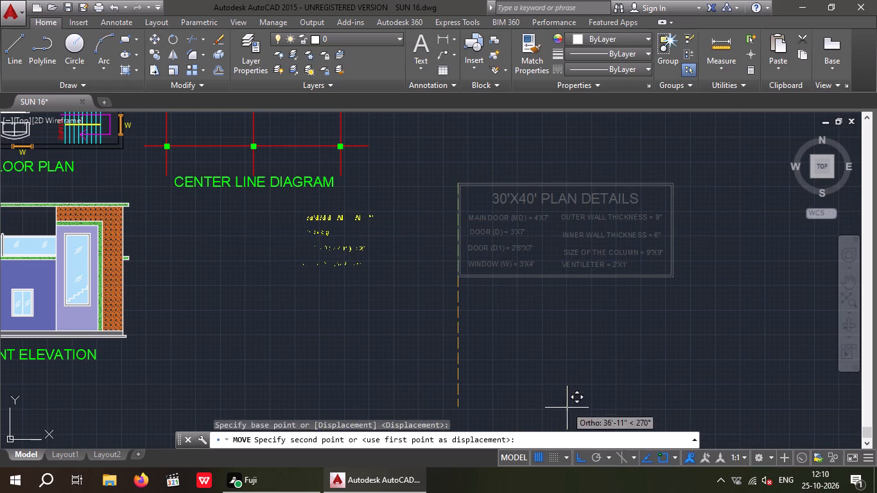
click(580, 458)
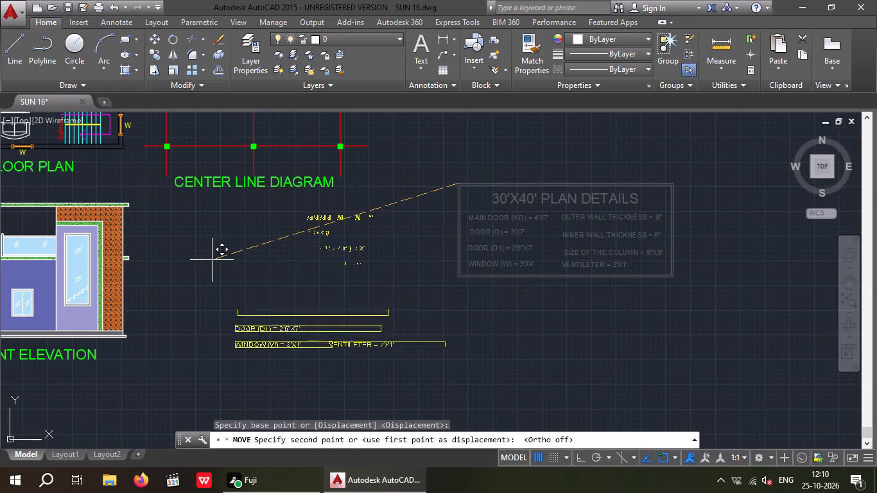
scroll(155, 234, up, 2)
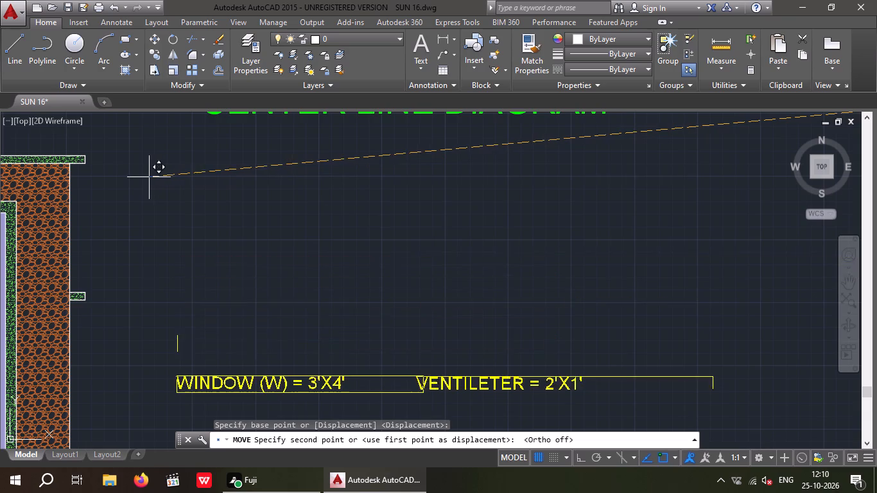
scroll(147, 177, down, 1)
middle_drag(152, 201, 155, 214)
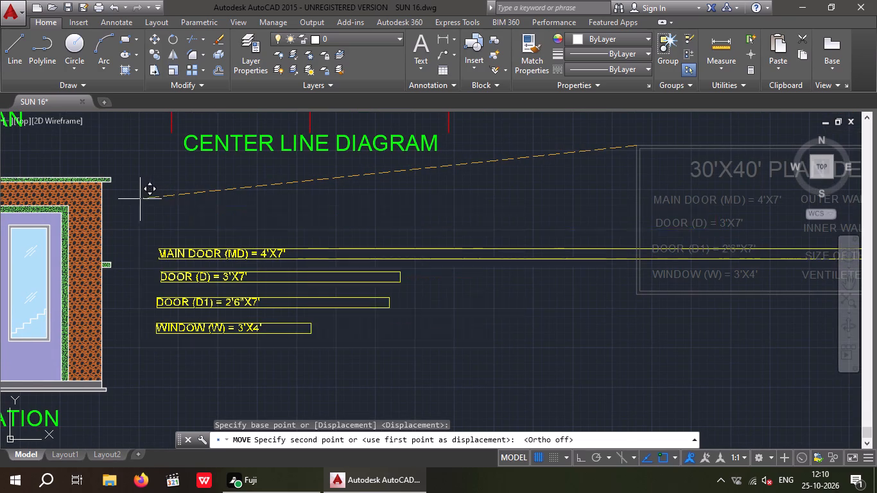
click(137, 200)
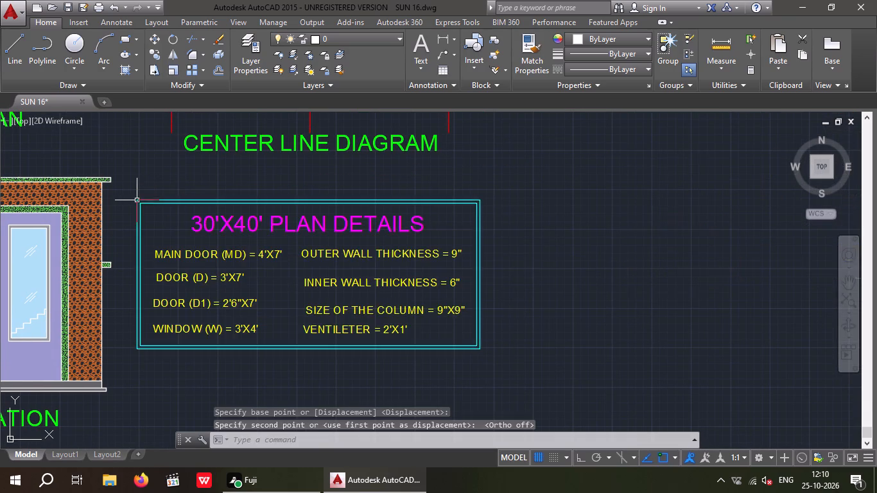
Draw a rectangular border enclosing the floor plan, center line diagram, front elevation and plan details block.
scroll(262, 164, down, 2)
middle_drag(413, 187, 407, 364)
scroll(408, 261, down, 1)
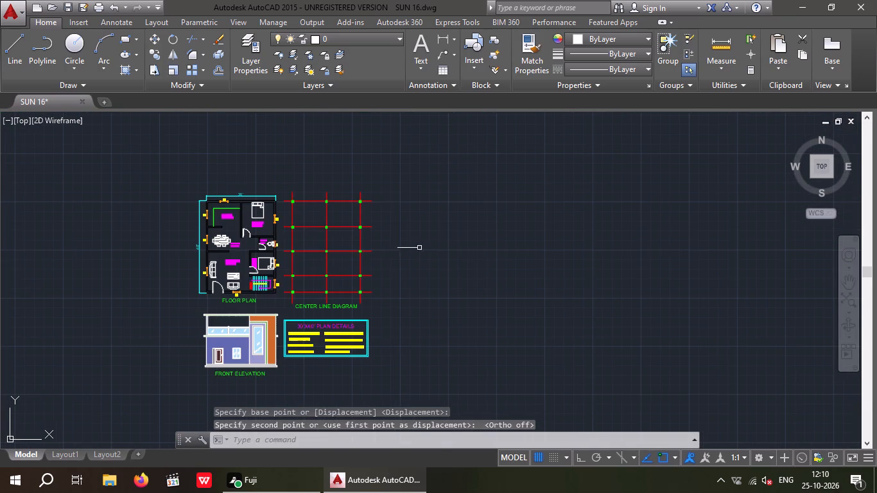
click(126, 35)
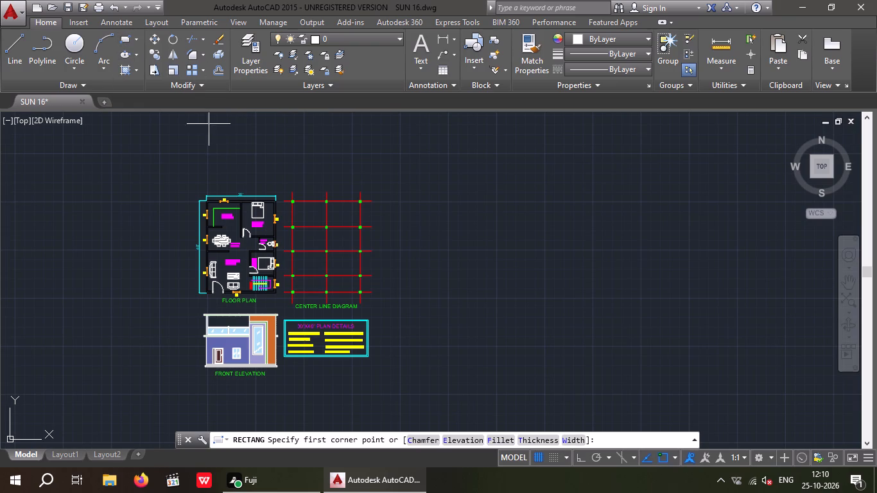
scroll(180, 182, up, 2)
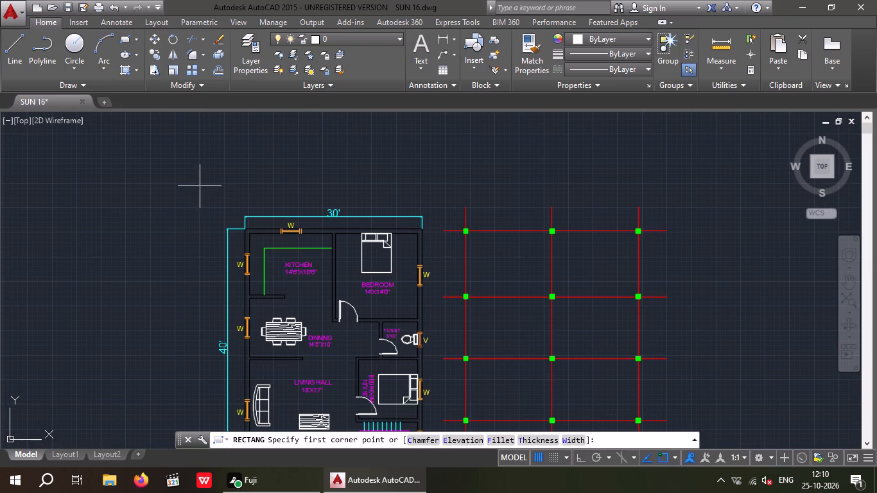
click(199, 183)
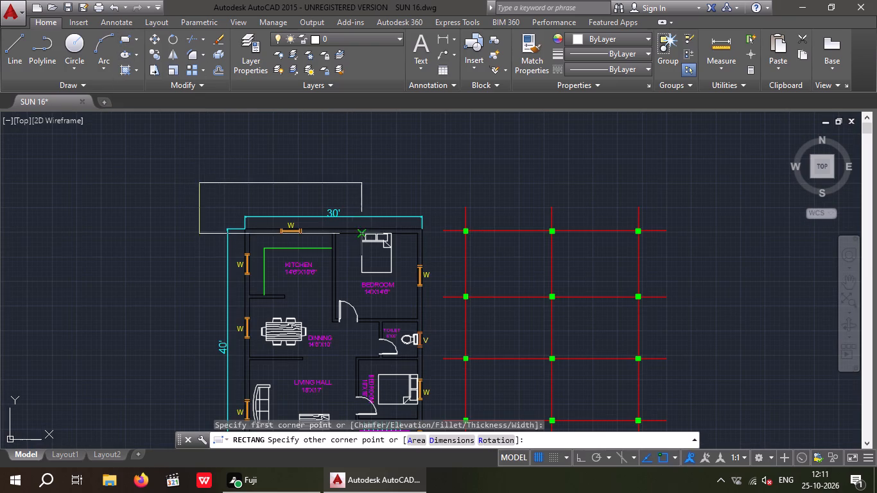
middle_drag(358, 232, 267, 53)
scroll(332, 166, down, 2)
scroll(458, 309, up, 1)
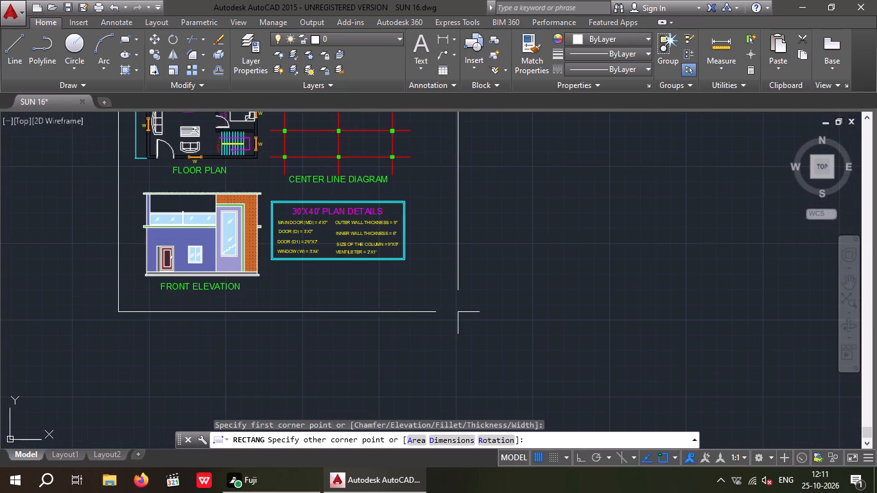
middle_drag(429, 351, 415, 402)
scroll(423, 334, down, 2)
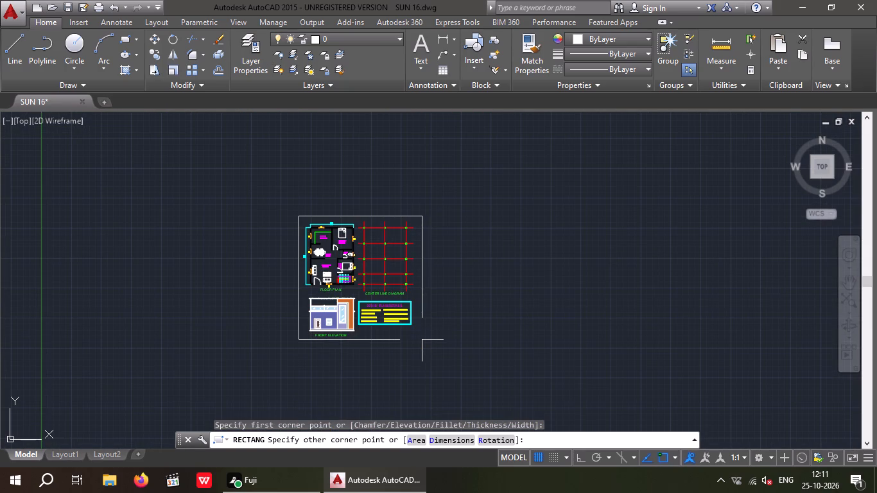
scroll(422, 343, up, 1)
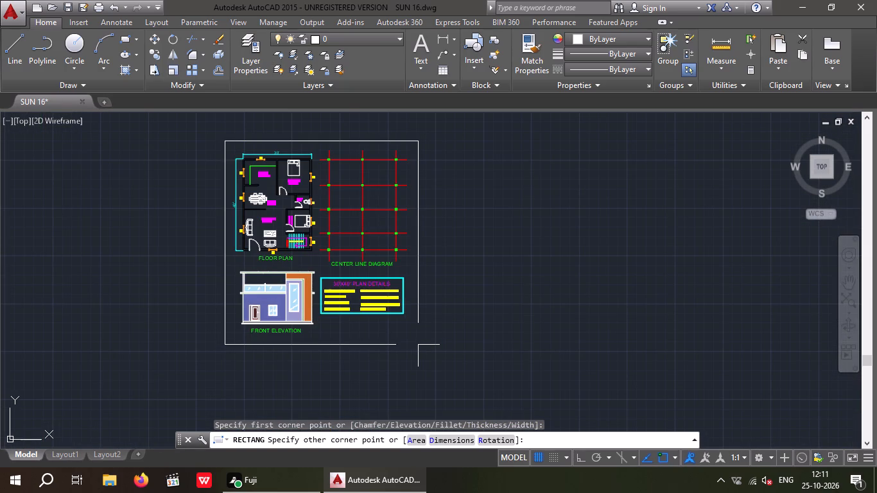
click(418, 345)
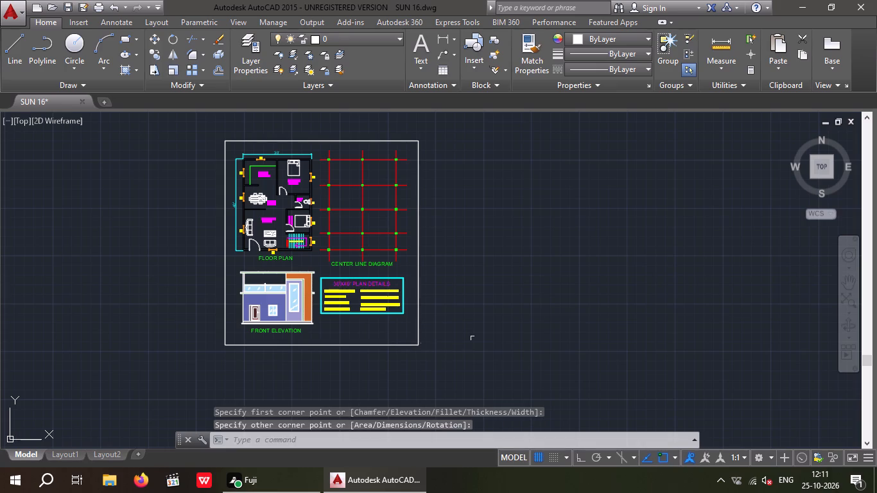
key(Escape)
key(Escape)
Change the colour of the outer border rectangle to Yellow and clear the selection.
scroll(437, 341, up, 2)
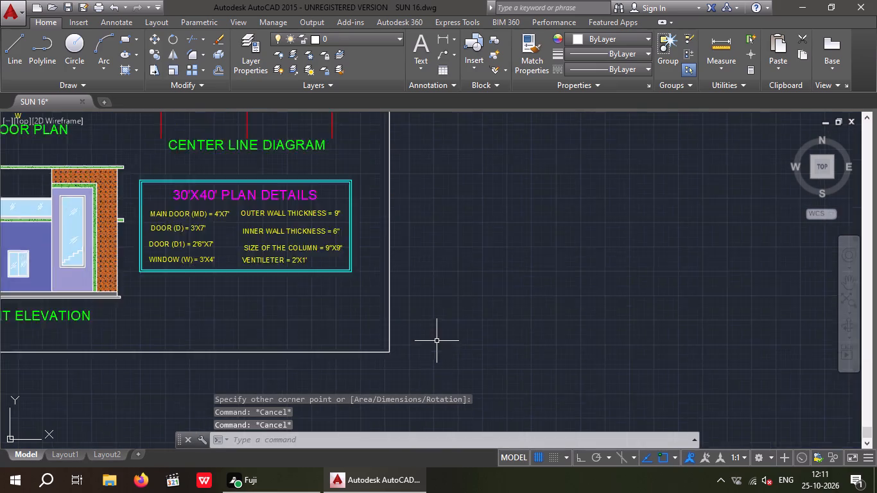
scroll(437, 341, up, 1)
drag(425, 324, 352, 361)
scroll(505, 182, down, 2)
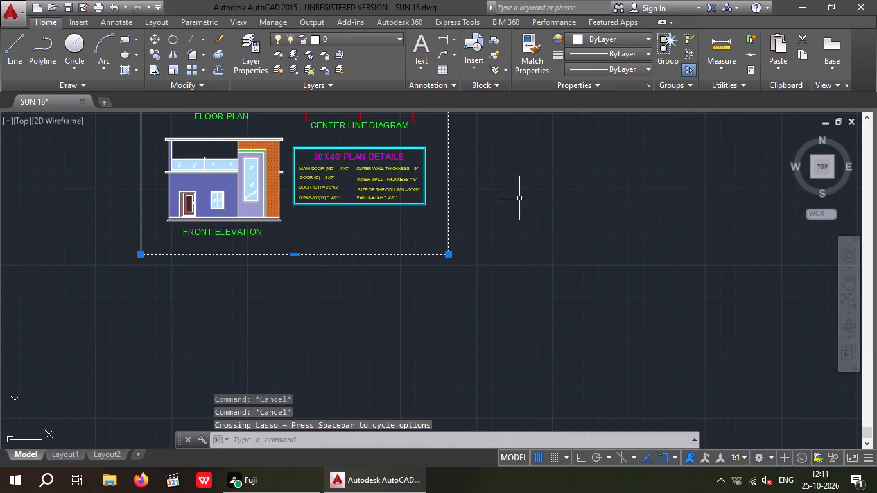
scroll(520, 138, down, 1)
middle_drag(514, 193, 464, 313)
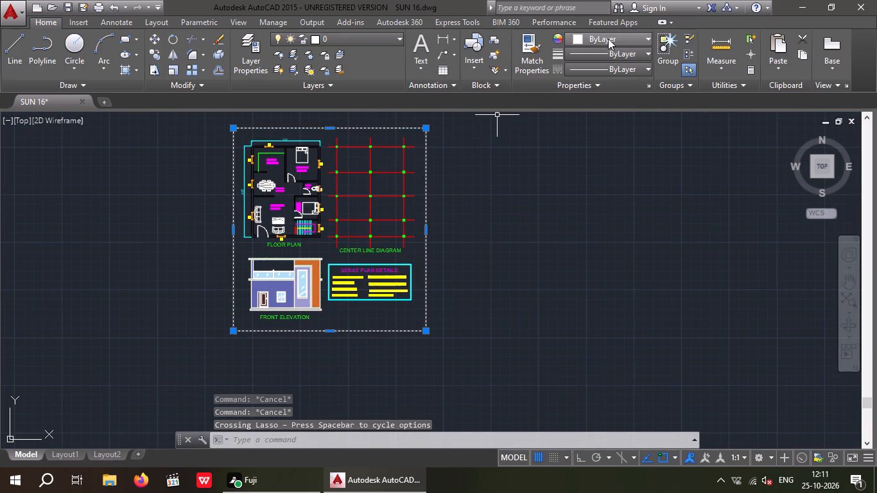
click(608, 39)
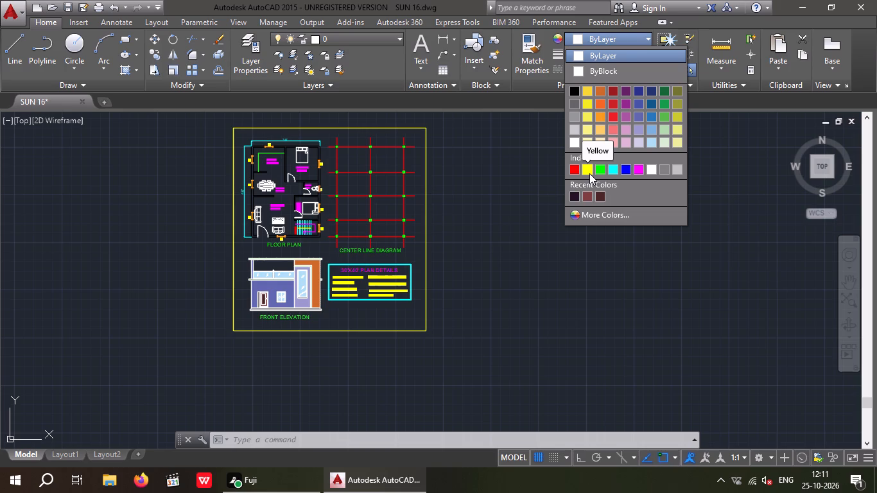
click(589, 173)
key(Escape)
key(Escape)
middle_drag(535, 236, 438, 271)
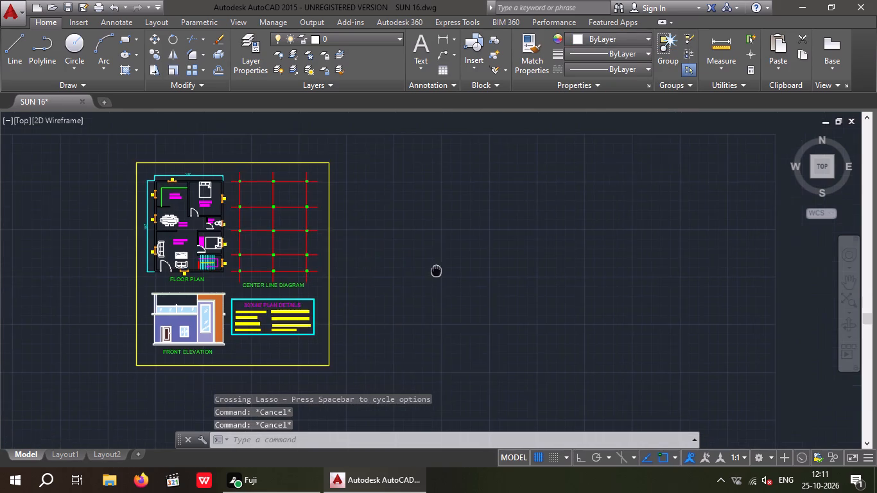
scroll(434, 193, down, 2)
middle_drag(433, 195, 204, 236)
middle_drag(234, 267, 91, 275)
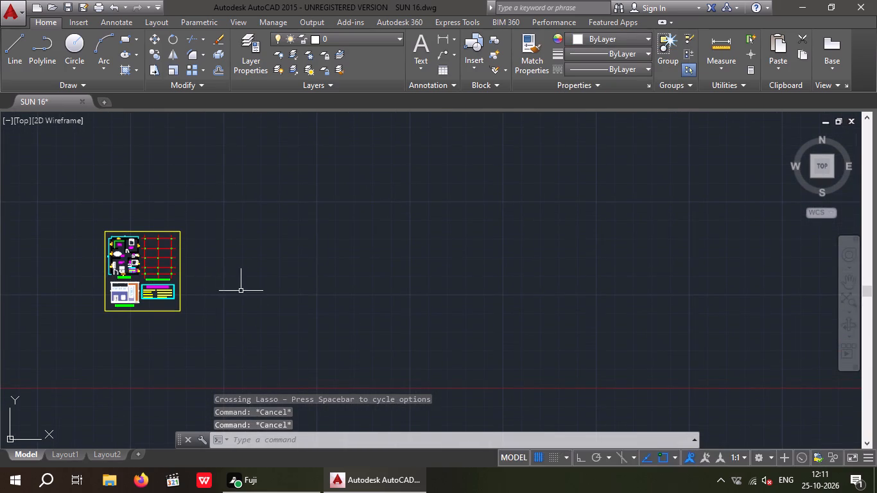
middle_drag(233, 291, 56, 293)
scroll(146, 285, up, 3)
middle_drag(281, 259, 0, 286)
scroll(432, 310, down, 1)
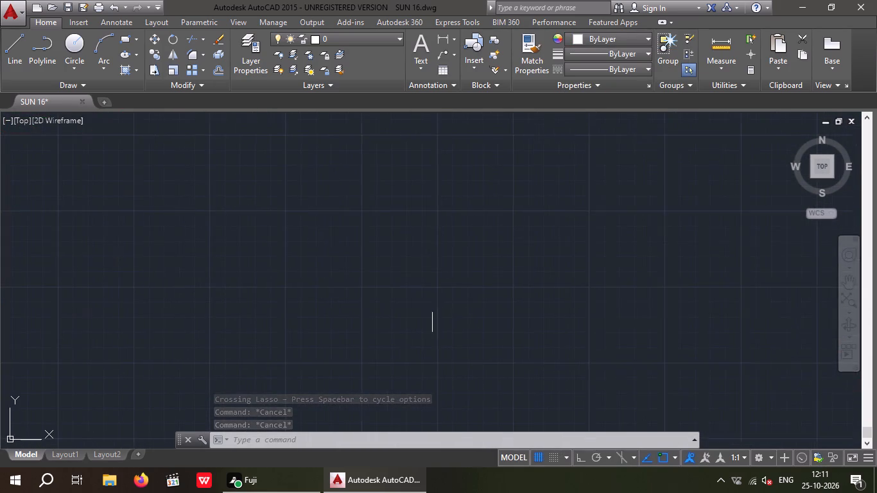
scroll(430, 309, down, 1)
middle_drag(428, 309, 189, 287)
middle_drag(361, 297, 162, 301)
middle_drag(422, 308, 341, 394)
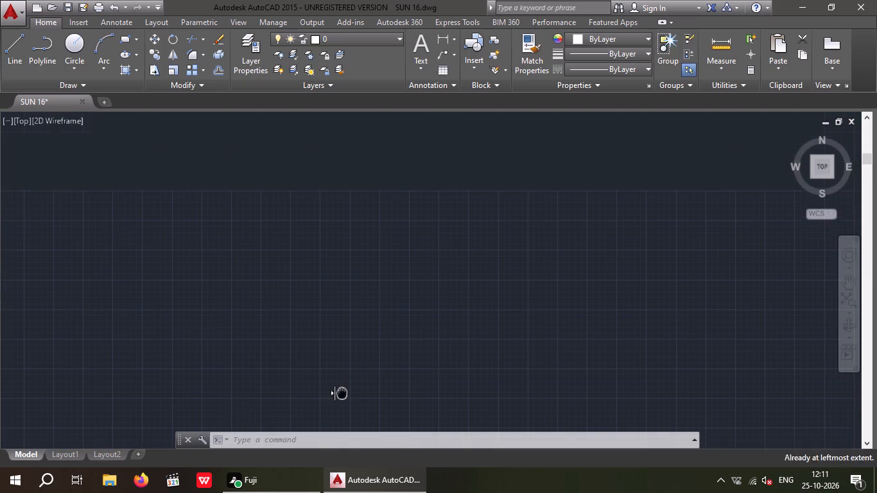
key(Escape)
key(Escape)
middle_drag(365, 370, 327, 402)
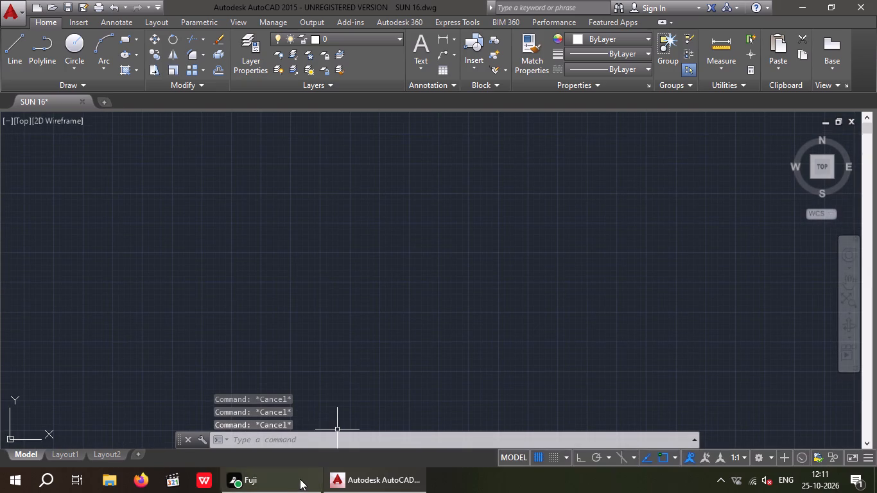
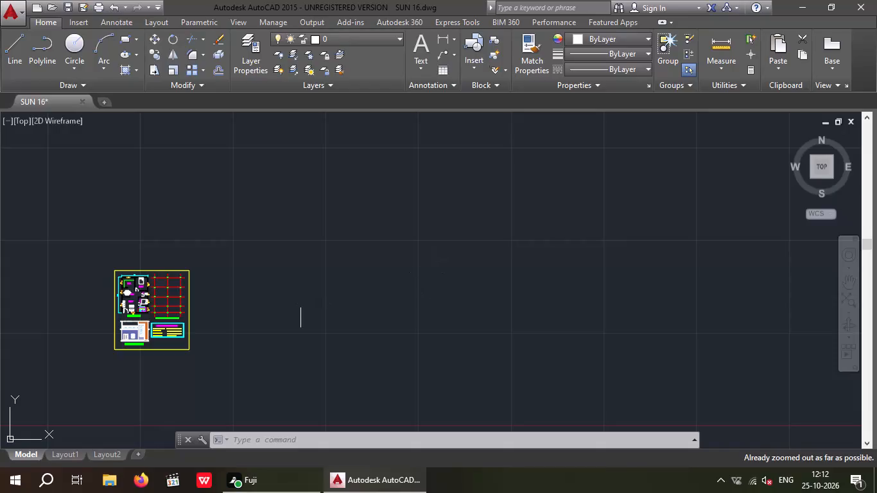
With Ortho on, draw a closed 20' wide by 45' tall rectangular outline with lines in an empty area of the drawing.
scroll(300, 306, up, 2)
middle_drag(340, 298, 282, 313)
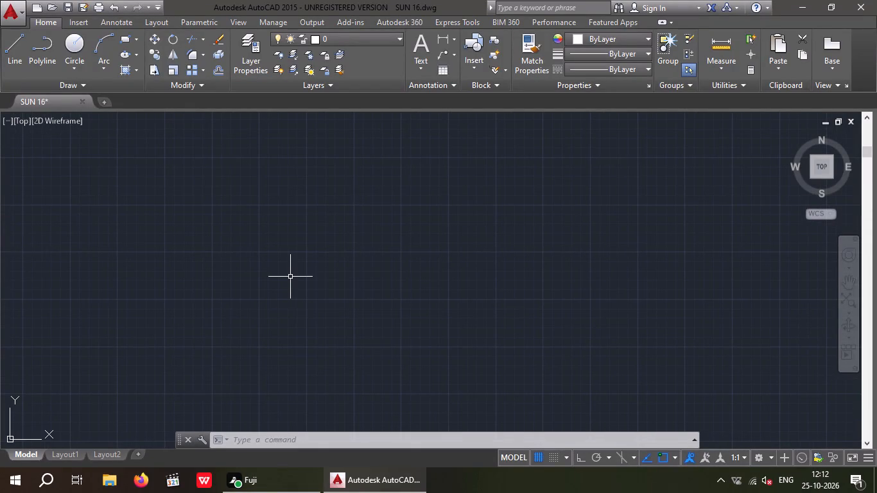
key(l)
key(space)
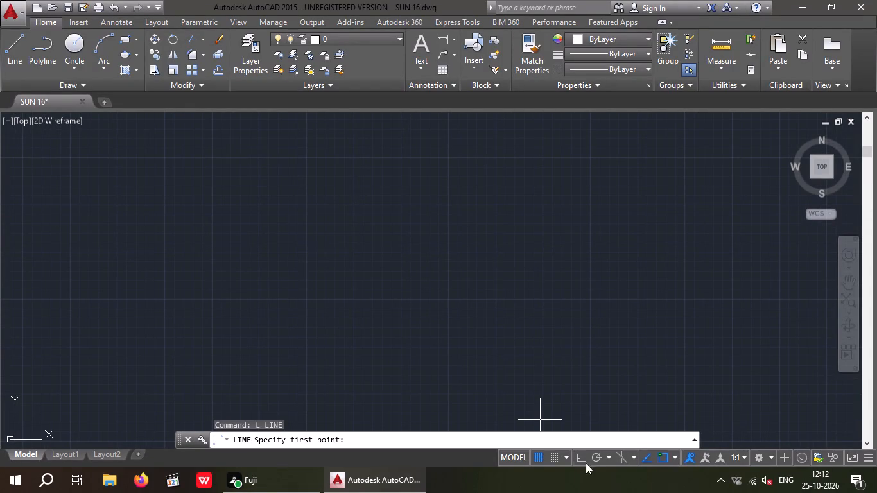
click(579, 460)
drag(257, 157, 289, 162)
text(20')
key(Return)
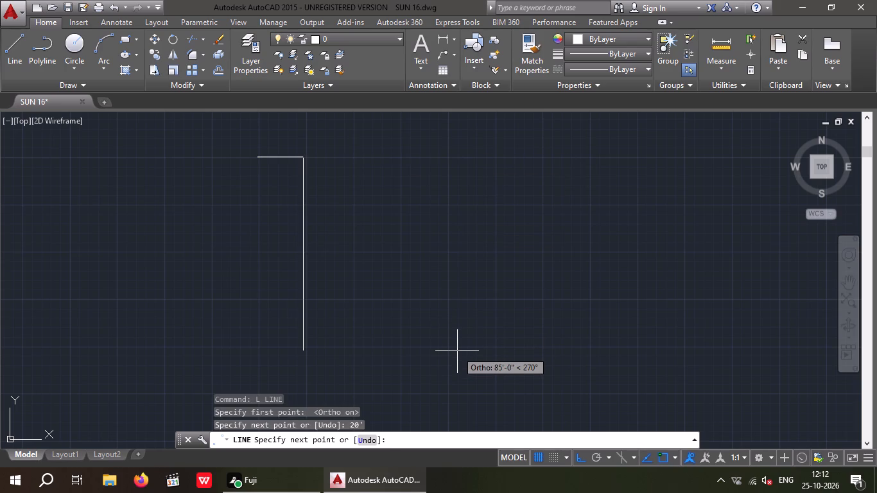
text(45)
key(apostrophe)
key(Return)
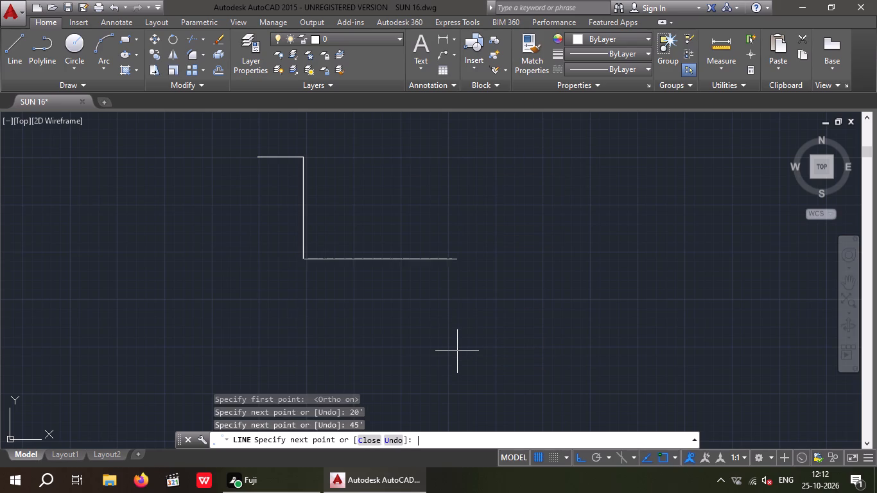
text(20')
key(Return)
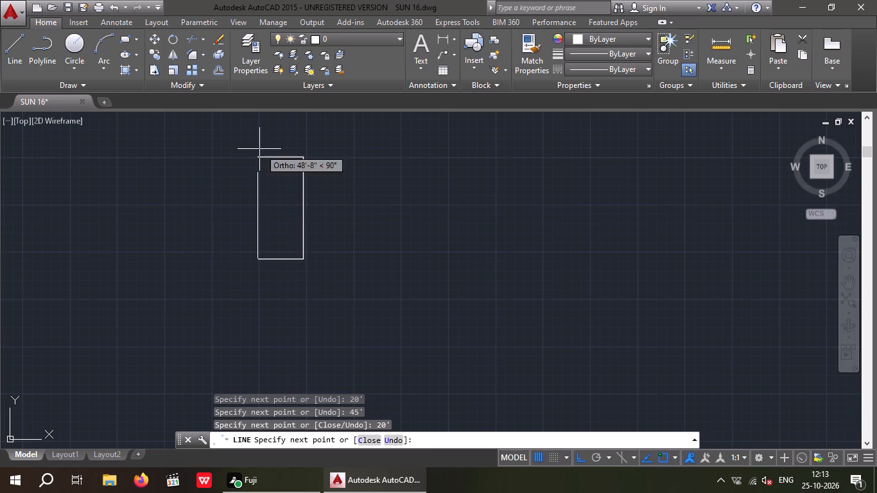
scroll(259, 150, up, 3)
click(251, 172)
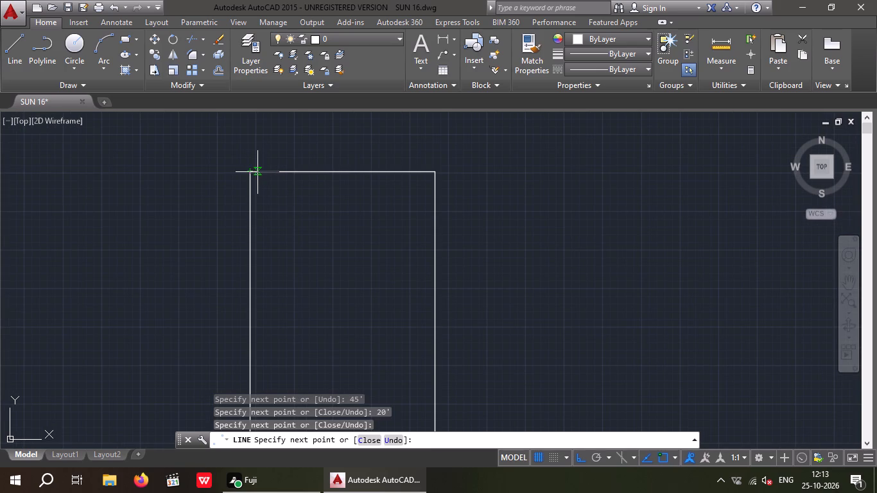
key(Escape)
key(Escape)
Offset all four sides of the outline 9" inward to form the exterior walls.
key(o)
key(Return)
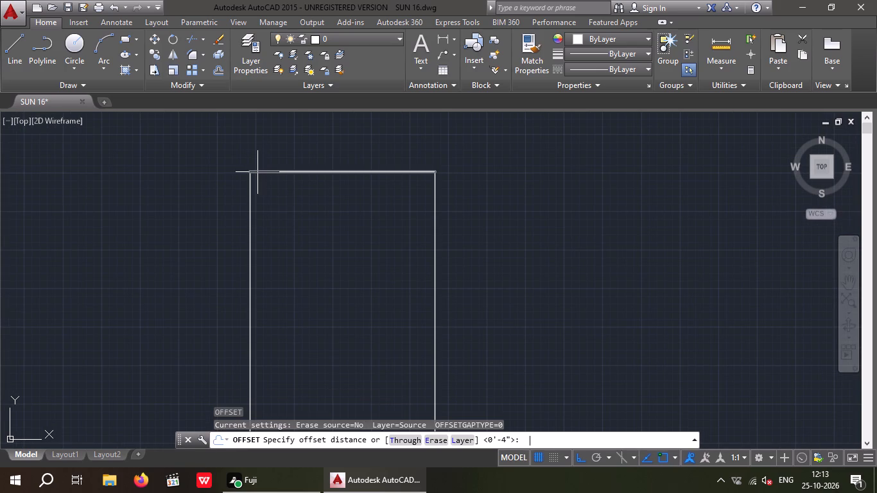
key(9)
key(shift+quotedbl)
key(Return)
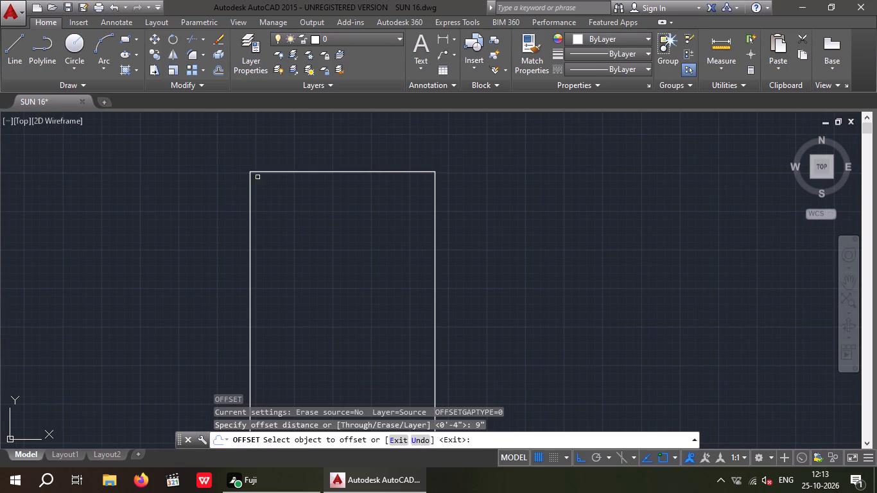
drag(284, 171, 288, 180)
drag(297, 198, 293, 204)
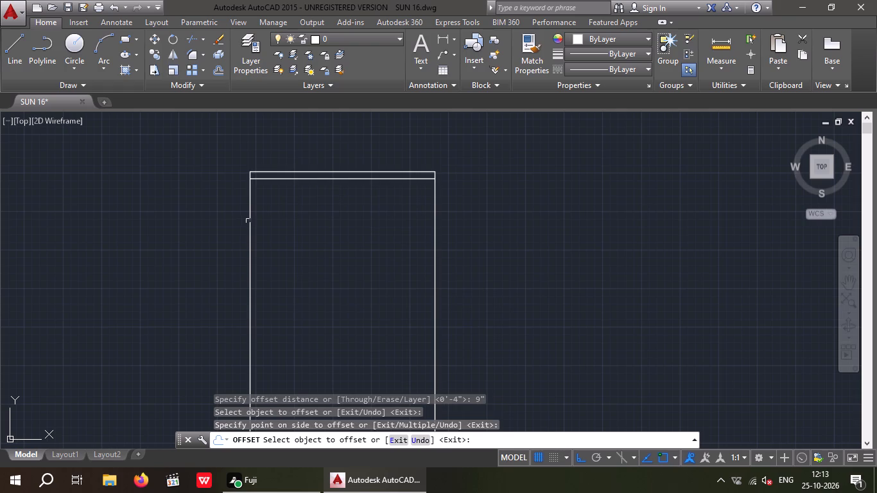
drag(249, 220, 269, 226)
click(292, 226)
drag(434, 230, 410, 242)
click(396, 246)
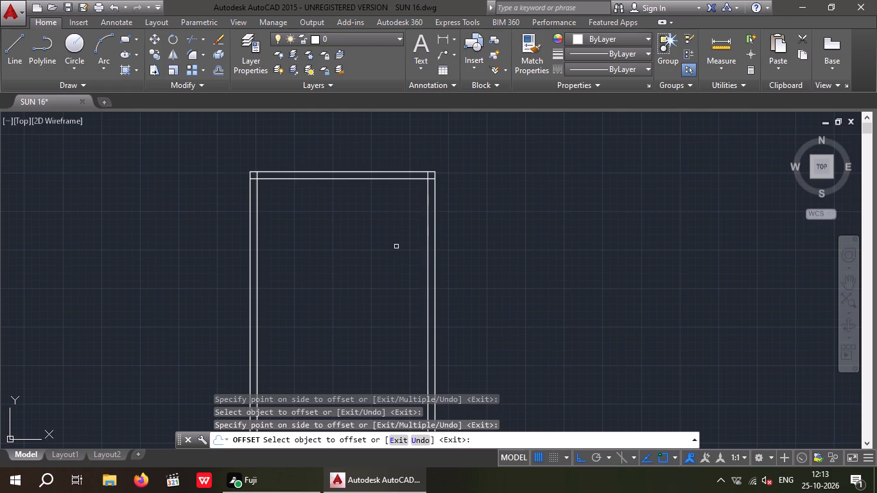
scroll(350, 234, down, 1)
middle_drag(350, 231, 347, 138)
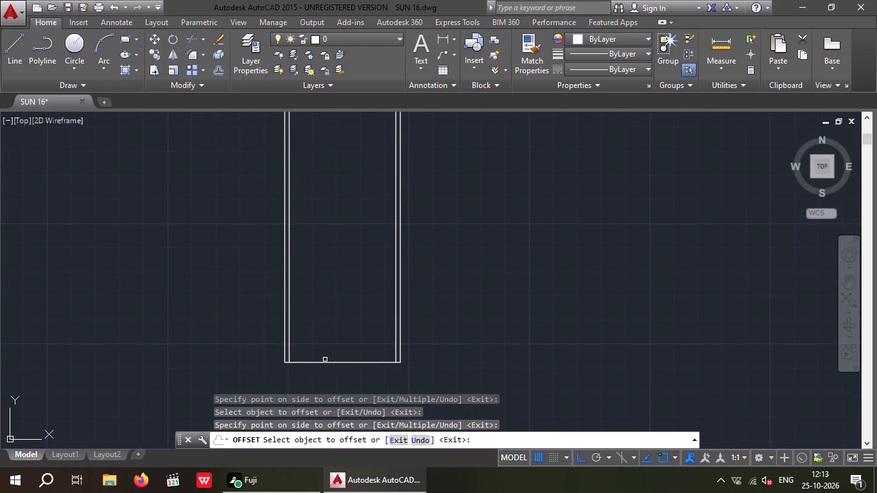
scroll(325, 361, up, 2)
drag(313, 367, 313, 353)
click(323, 306)
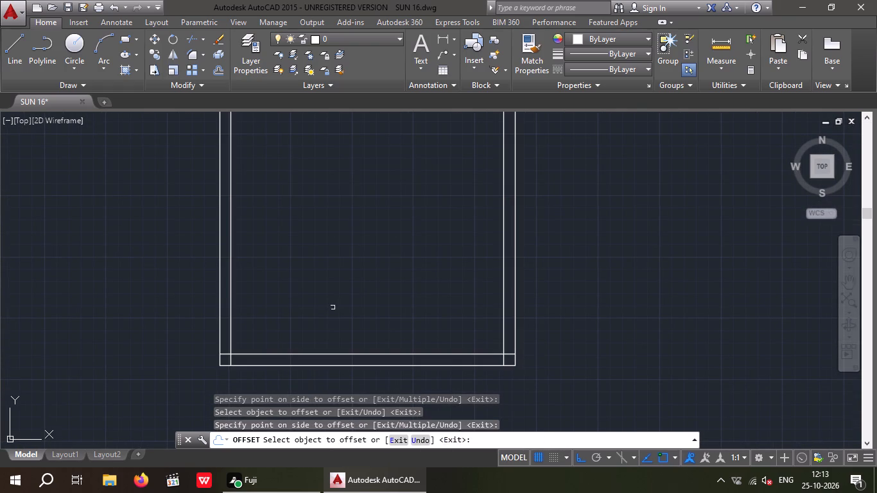
key(Escape)
key(Escape)
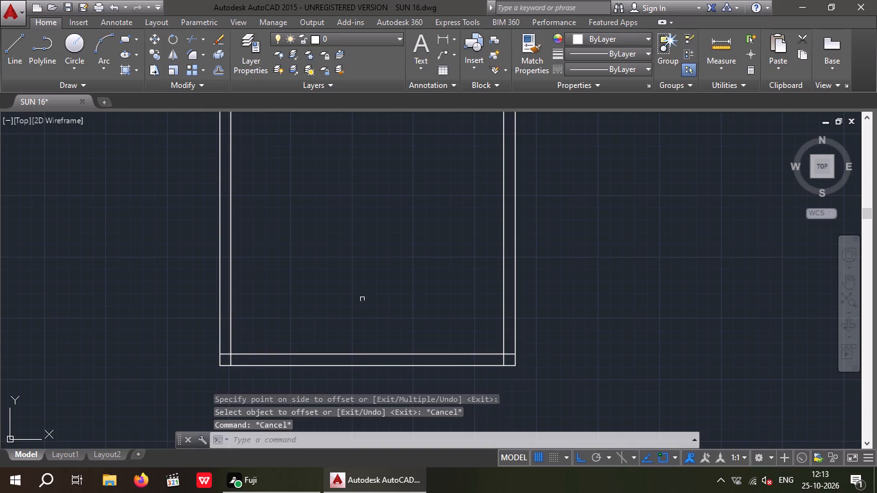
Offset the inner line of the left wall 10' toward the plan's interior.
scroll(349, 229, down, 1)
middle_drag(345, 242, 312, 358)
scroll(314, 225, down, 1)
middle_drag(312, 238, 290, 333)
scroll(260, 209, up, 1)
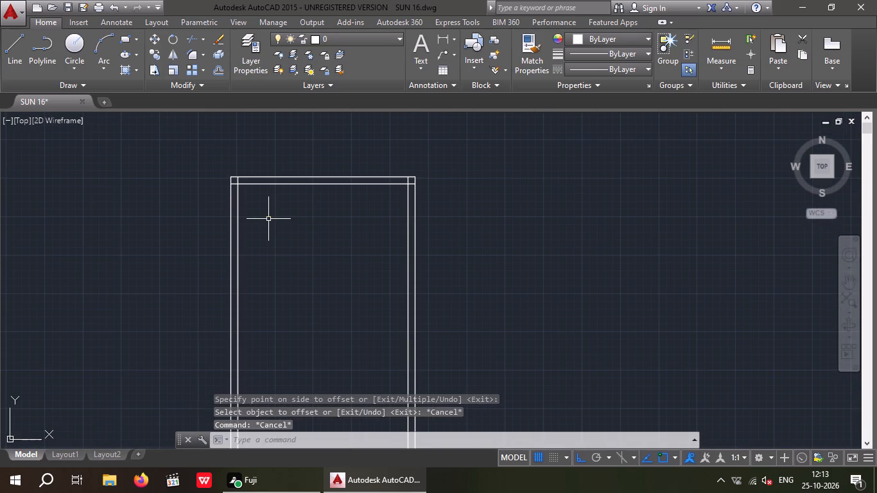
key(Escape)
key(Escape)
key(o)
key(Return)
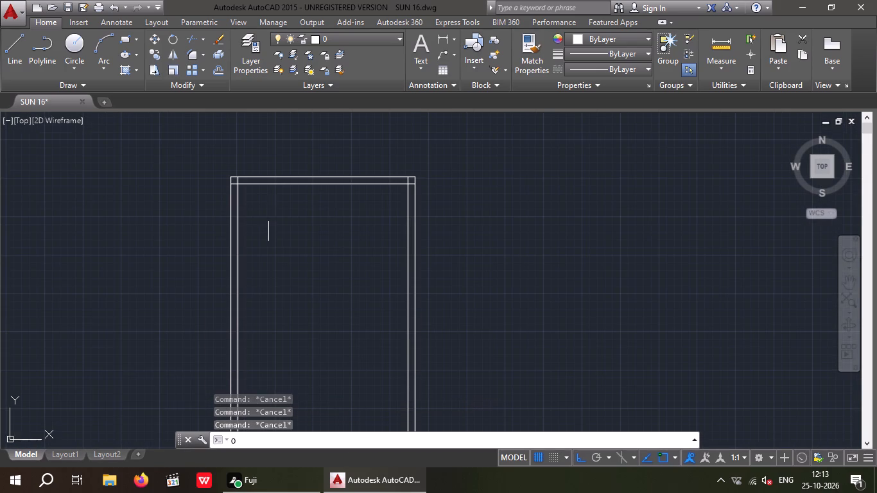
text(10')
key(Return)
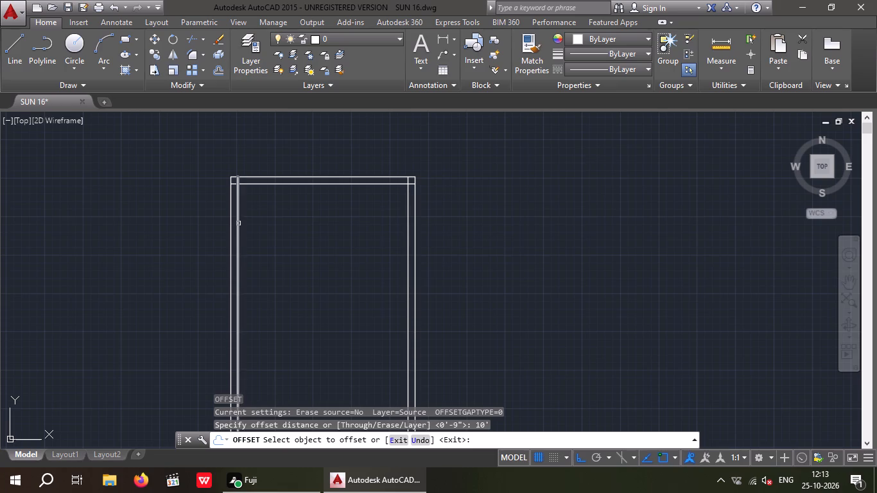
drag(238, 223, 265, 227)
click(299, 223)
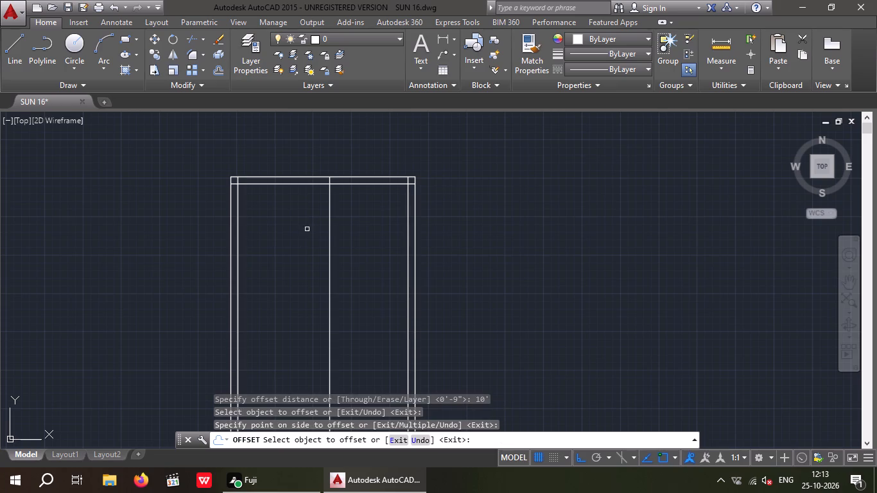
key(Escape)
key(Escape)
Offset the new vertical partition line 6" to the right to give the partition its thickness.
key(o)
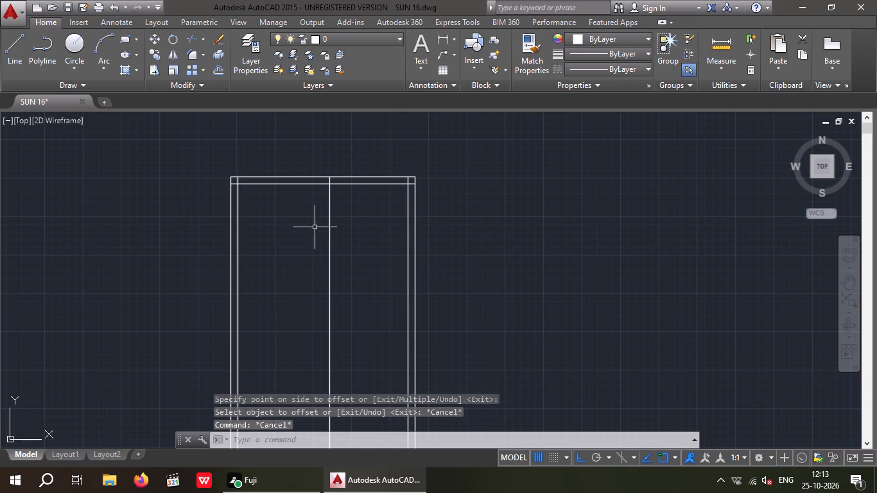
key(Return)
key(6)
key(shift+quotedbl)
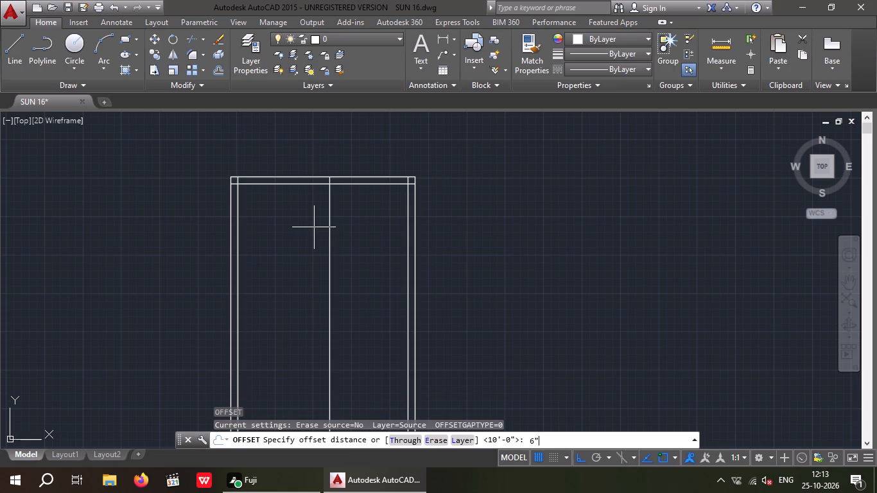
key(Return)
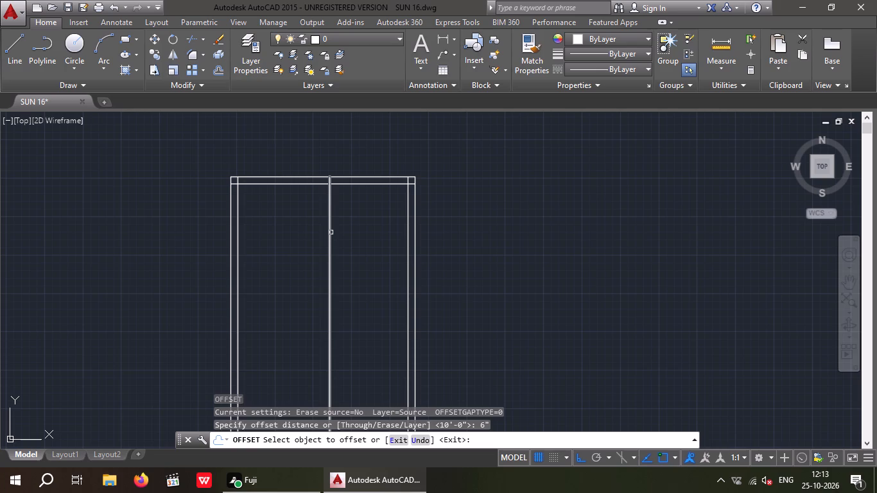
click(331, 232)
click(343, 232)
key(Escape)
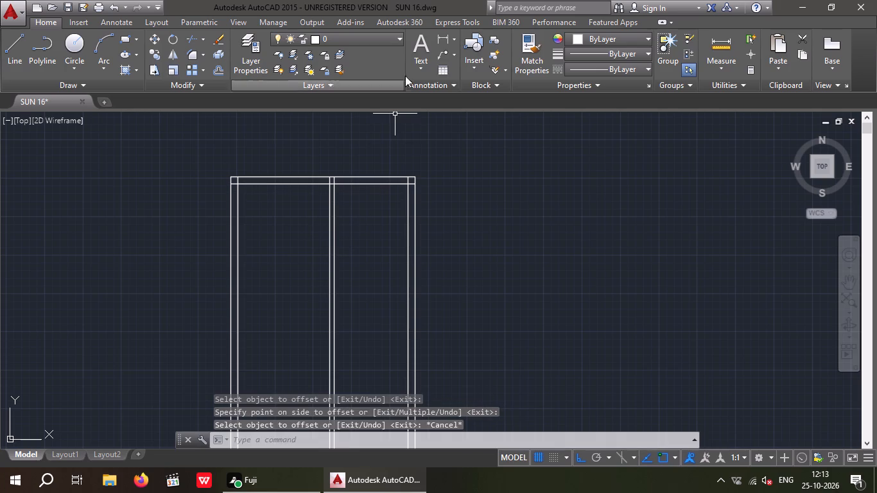
Measure the clear width between the left wall and the partition with a linear dimension.
click(443, 44)
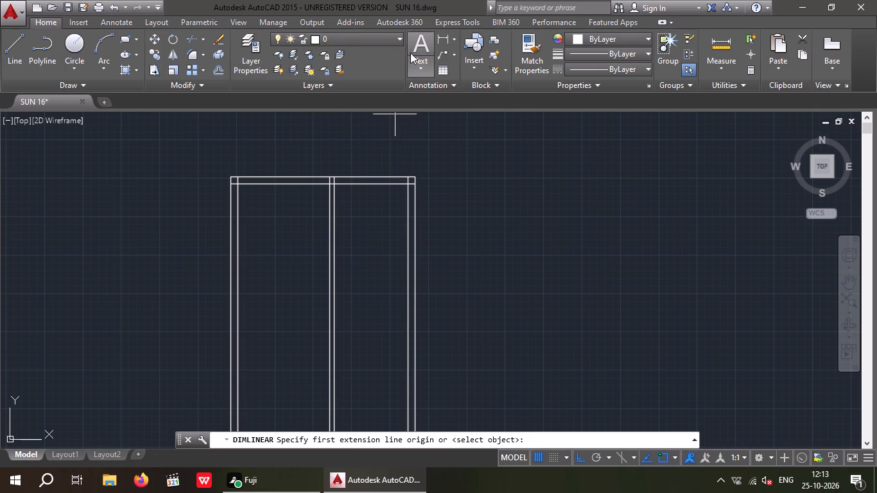
scroll(244, 189, up, 4)
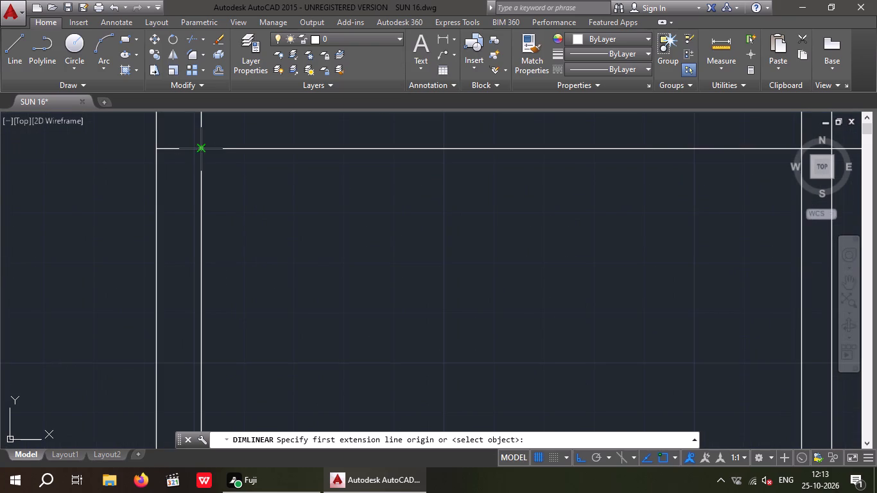
click(201, 147)
middle_drag(339, 164, 22, 209)
scroll(295, 191, down, 2)
scroll(367, 196, up, 2)
drag(372, 191, 369, 202)
scroll(356, 214, down, 2)
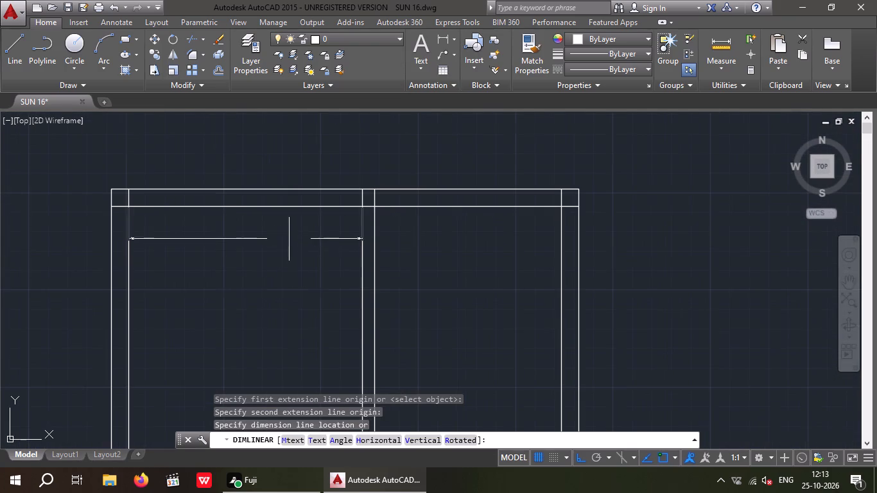
scroll(289, 239, up, 1)
key(space)
Measure the clear width between the partition and the right wall with a linear dimension.
key(space)
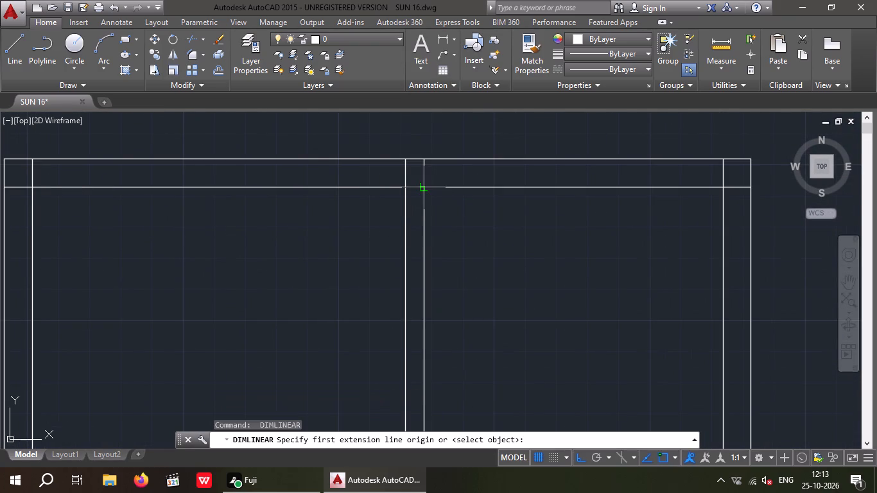
drag(422, 187, 446, 197)
drag(723, 186, 723, 198)
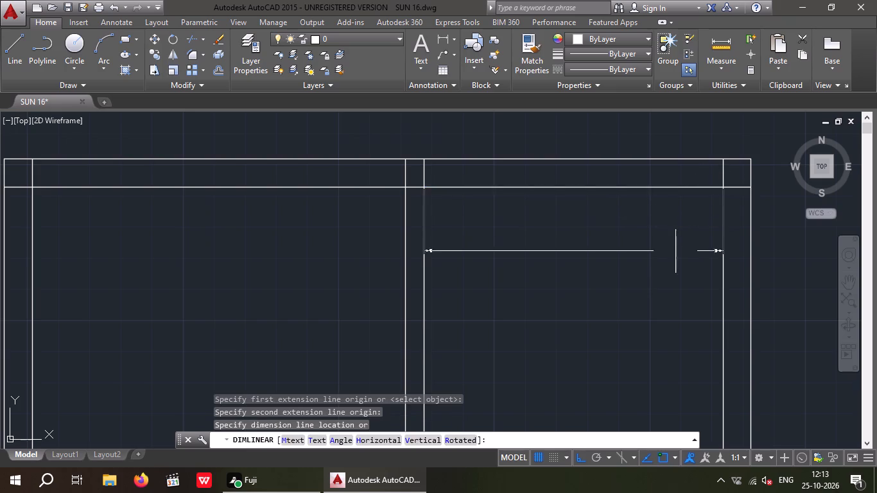
scroll(605, 239, up, 2)
scroll(606, 239, down, 3)
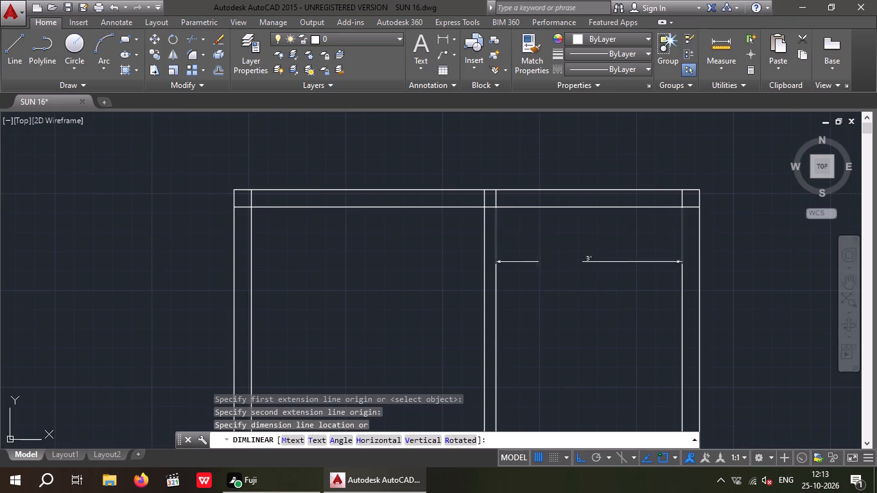
key(Escape)
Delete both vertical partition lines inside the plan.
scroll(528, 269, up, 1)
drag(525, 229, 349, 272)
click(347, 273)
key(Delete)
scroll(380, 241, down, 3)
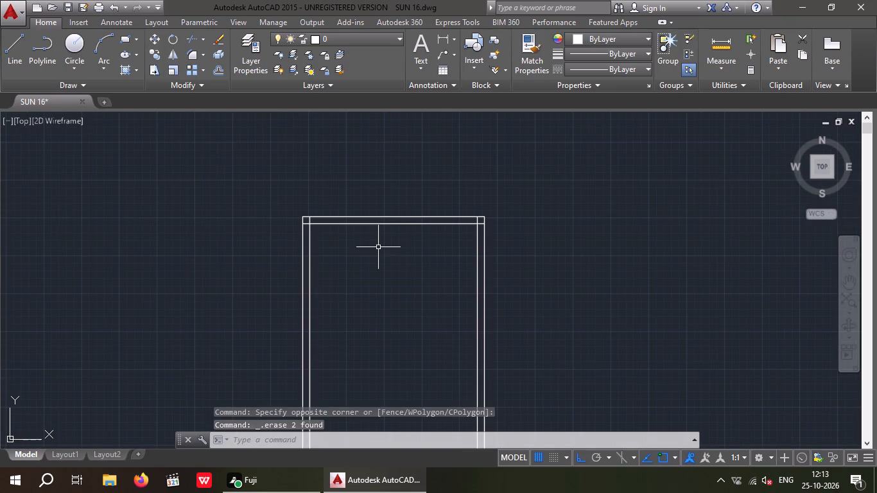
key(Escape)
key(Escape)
Draw a vertical centre line from the midpoint of the top outer wall line to the midpoint of the bottom outer wall line.
click(14, 49)
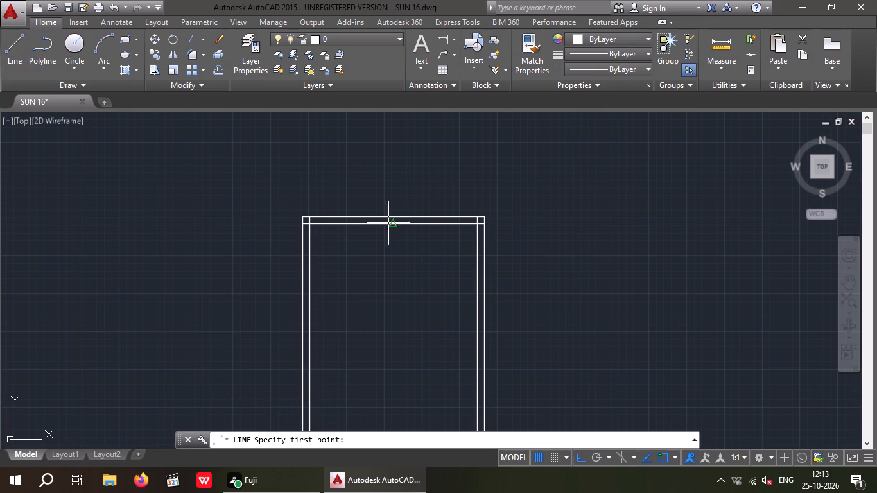
scroll(394, 225, up, 3)
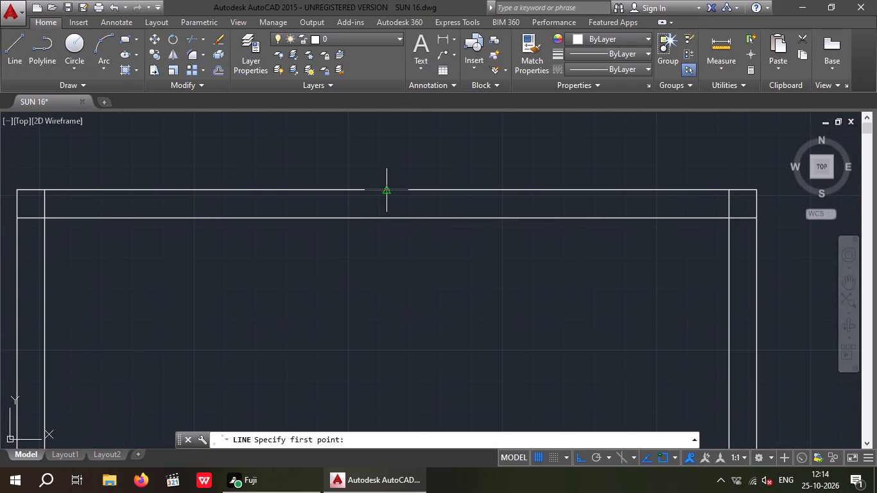
drag(390, 191, 397, 206)
middle_drag(403, 324, 402, 257)
scroll(403, 249, down, 4)
middle_drag(412, 290, 415, 160)
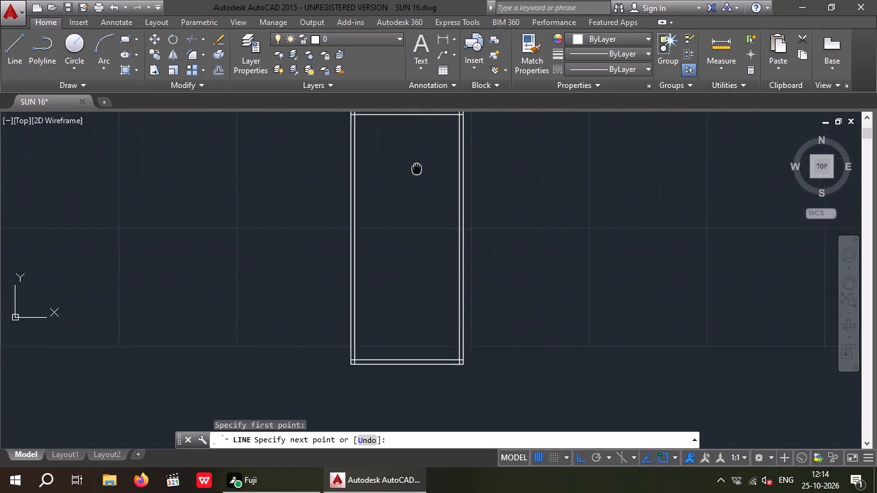
middle_drag(415, 160, 412, 143)
scroll(404, 342, up, 3)
click(388, 330)
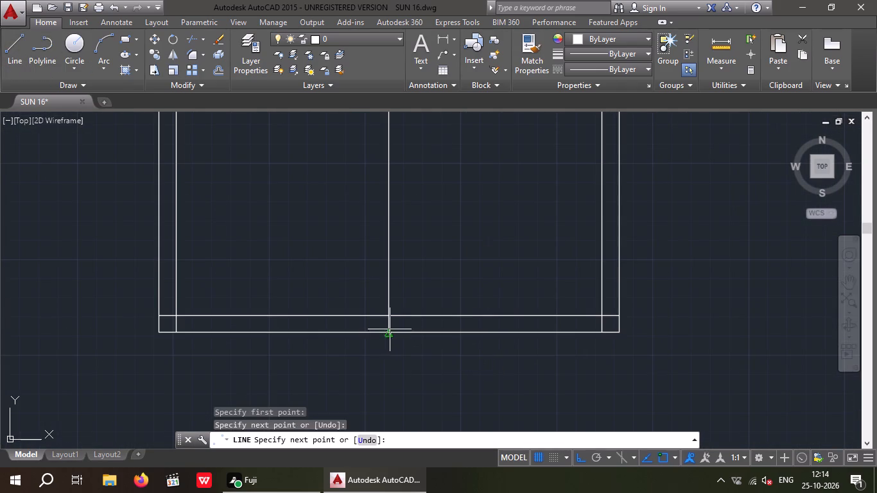
key(Escape)
middle_drag(454, 243, 438, 370)
scroll(440, 365, down, 4)
middle_drag(446, 249, 410, 336)
key(Escape)
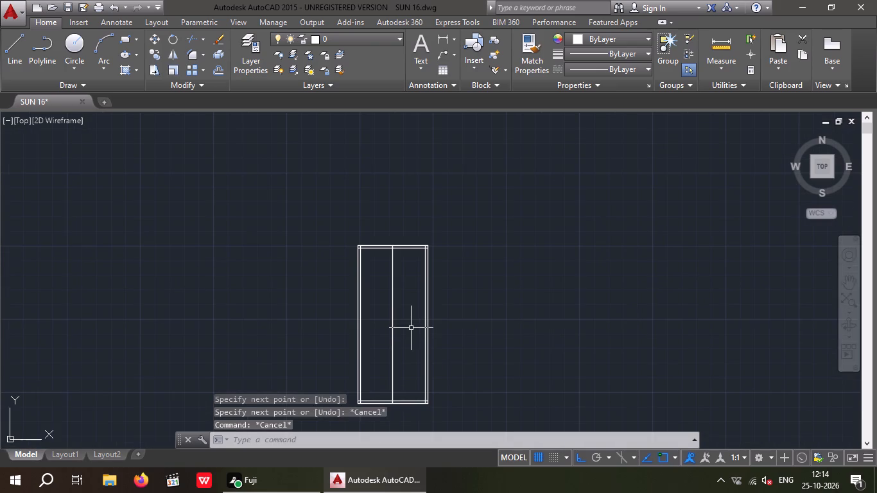
key(Escape)
Offset the vertical centre line 3" to each side to form the central partition's two faces.
key(o)
key(Return)
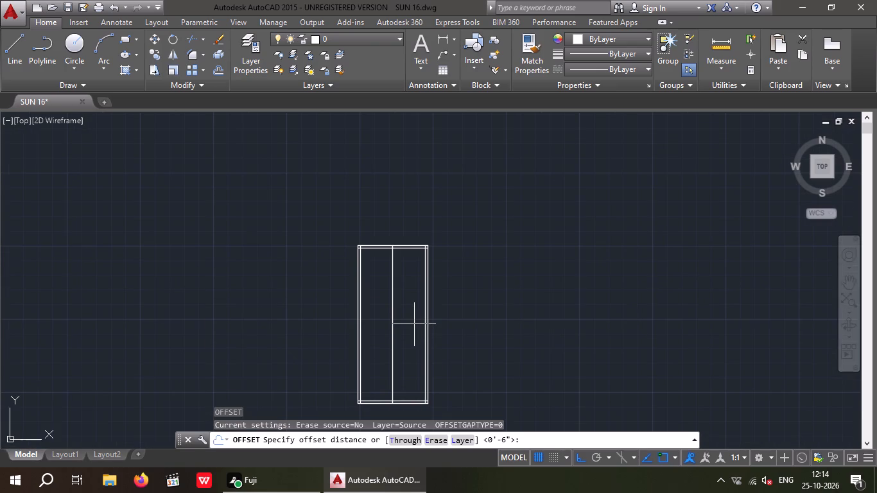
text(3")
key(Return)
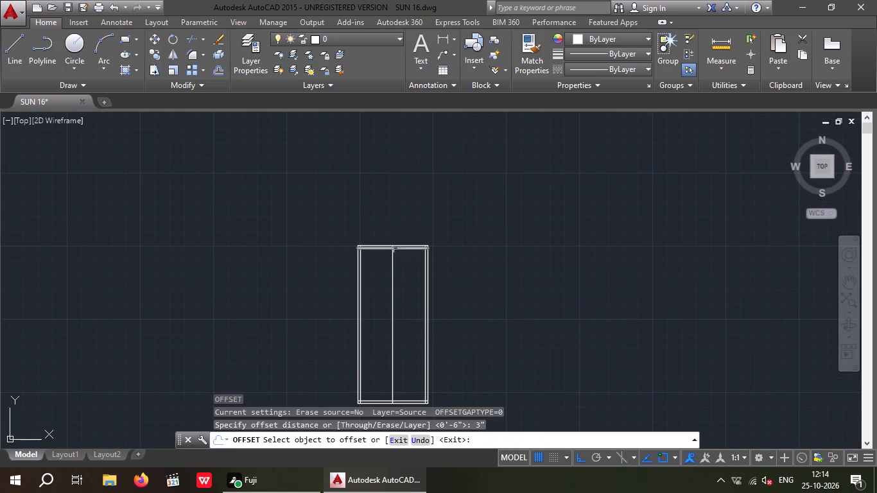
scroll(386, 260, up, 3)
drag(403, 265, 451, 269)
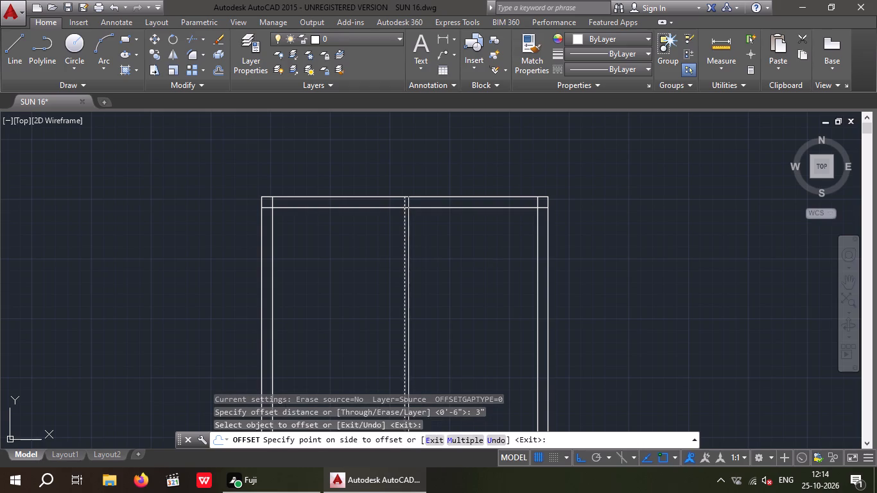
drag(462, 267, 439, 272)
scroll(402, 270, up, 4)
drag(408, 263, 364, 275)
click(358, 275)
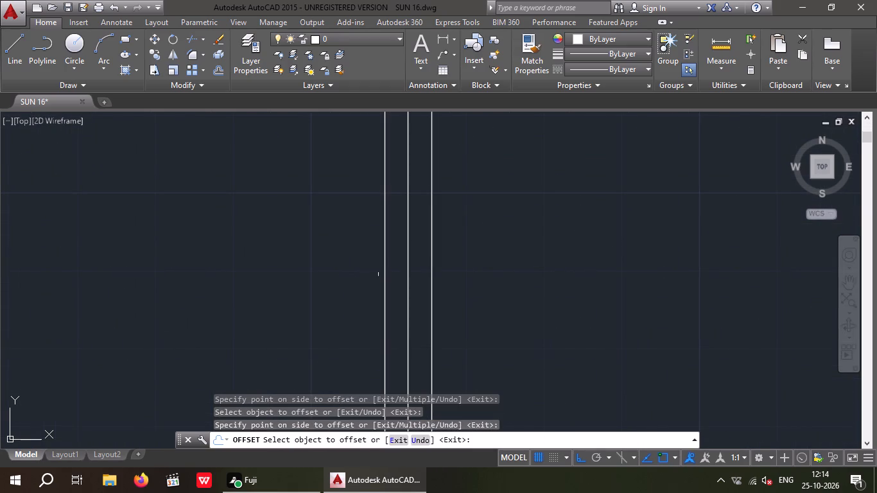
key(Escape)
Delete the original centre line between the two partition faces.
drag(420, 257, 397, 281)
click(397, 281)
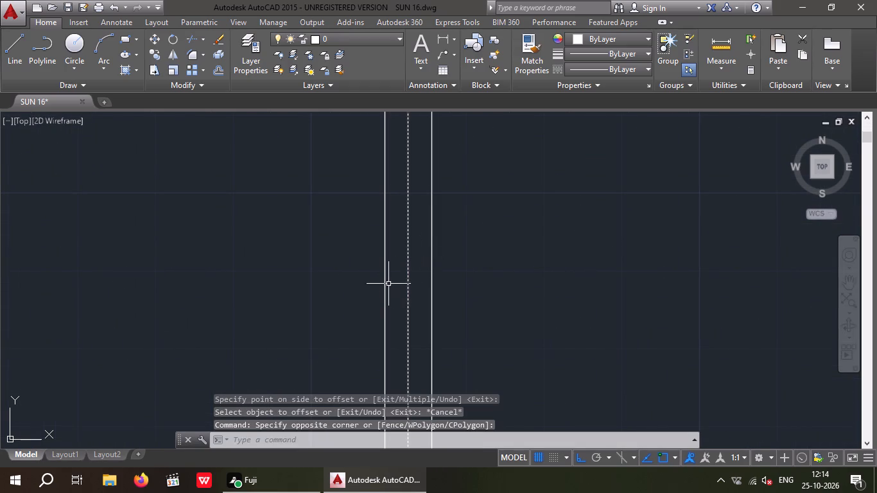
key(Delete)
scroll(388, 284, down, 5)
middle_drag(337, 313, 357, 301)
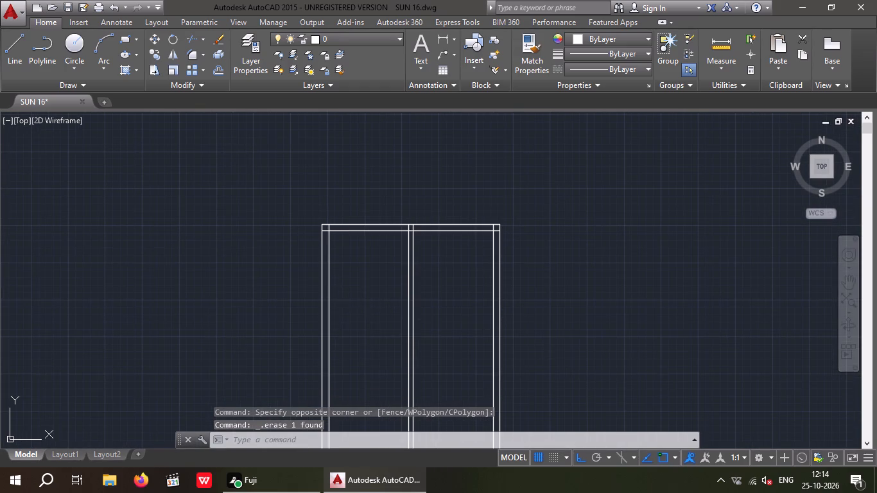
key(Escape)
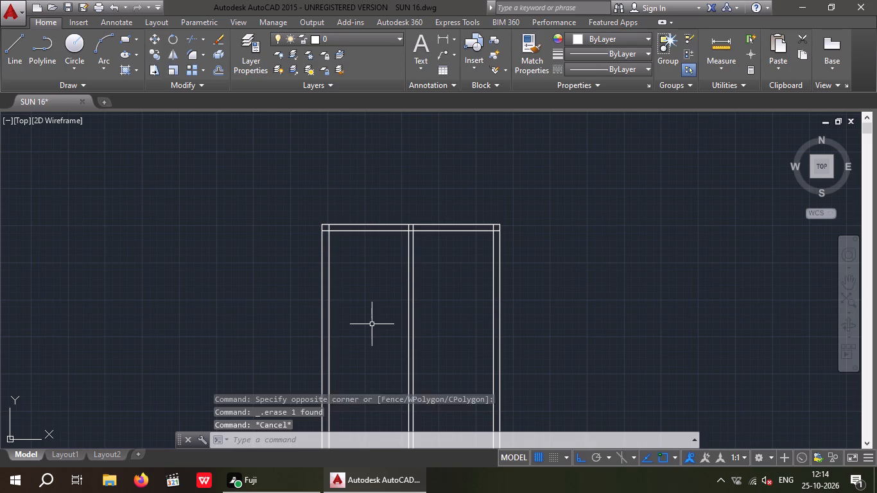
key(Escape)
key(Escape)
Offset the inner line of the top wall 9' downward into the plan.
key(o)
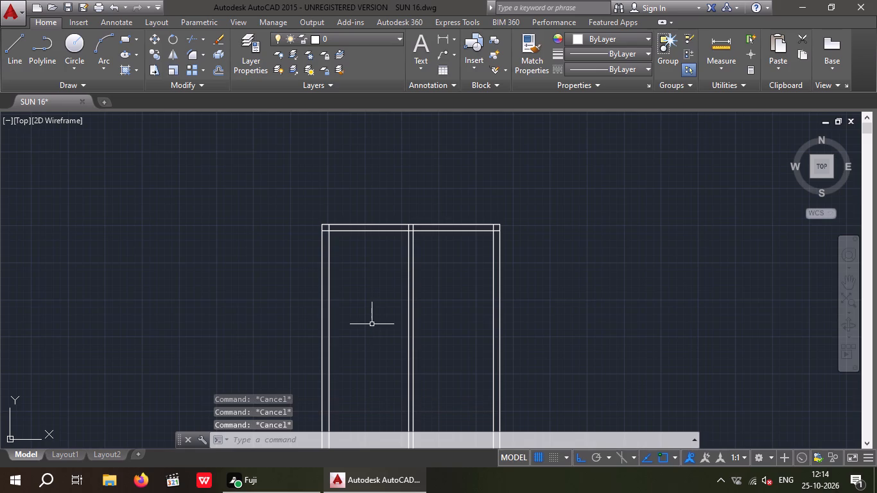
key(Return)
key(9)
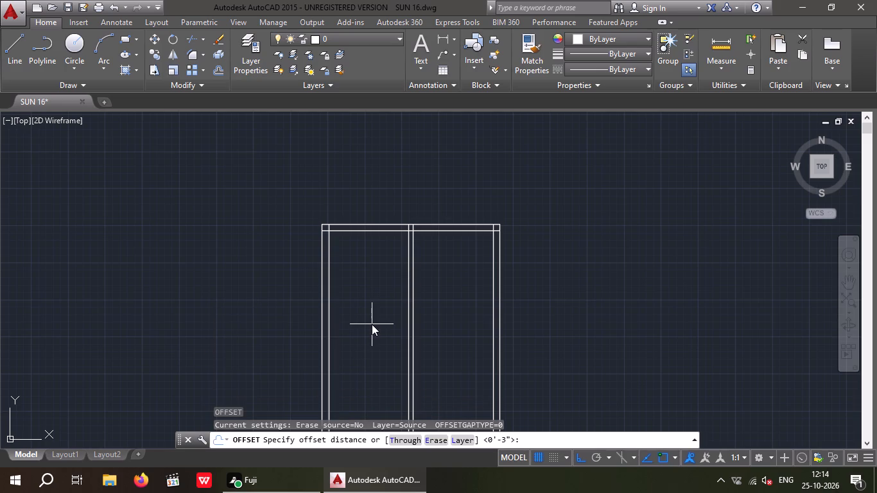
key(apostrophe)
key(Return)
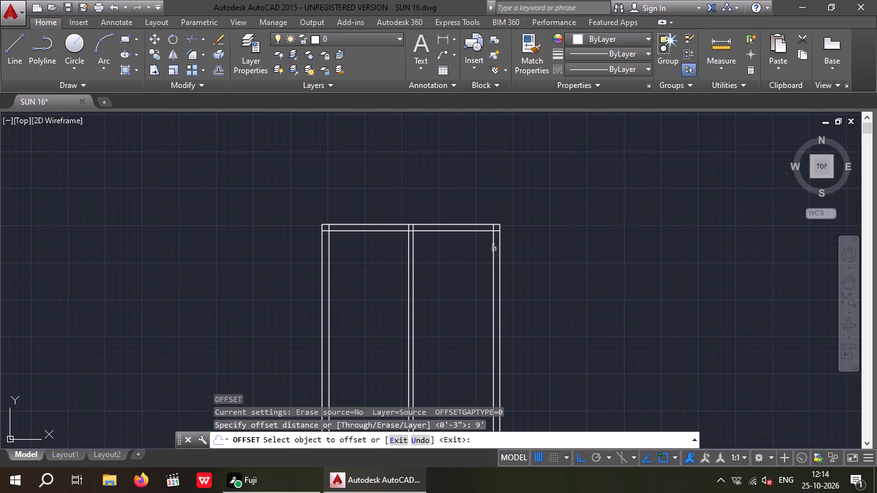
drag(442, 231, 442, 259)
click(444, 286)
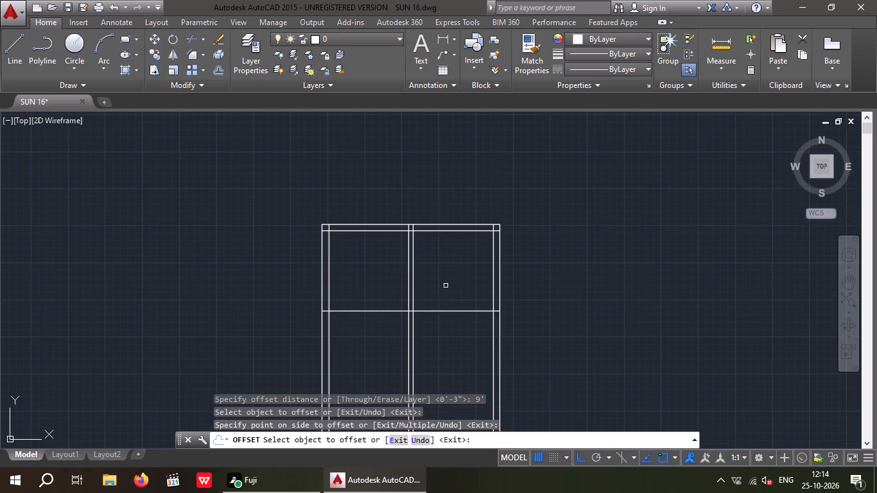
middle_drag(446, 274, 445, 233)
scroll(447, 236, down, 2)
scroll(451, 247, up, 2)
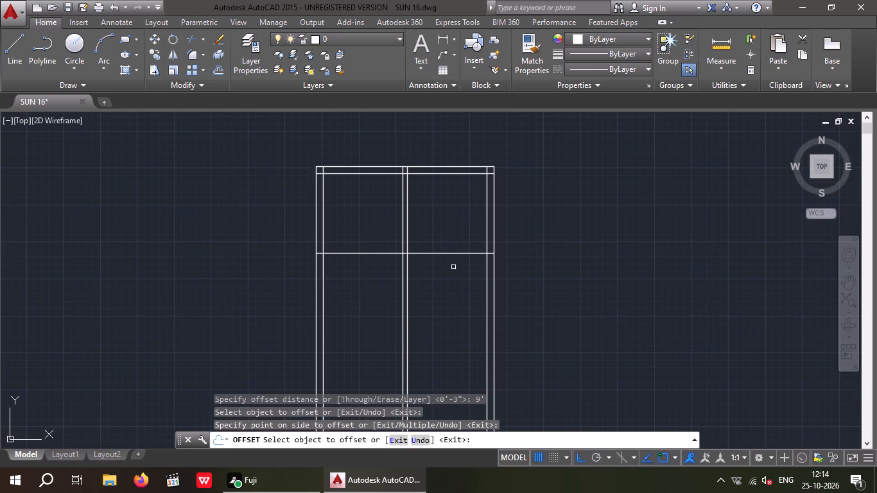
key(Escape)
key(Escape)
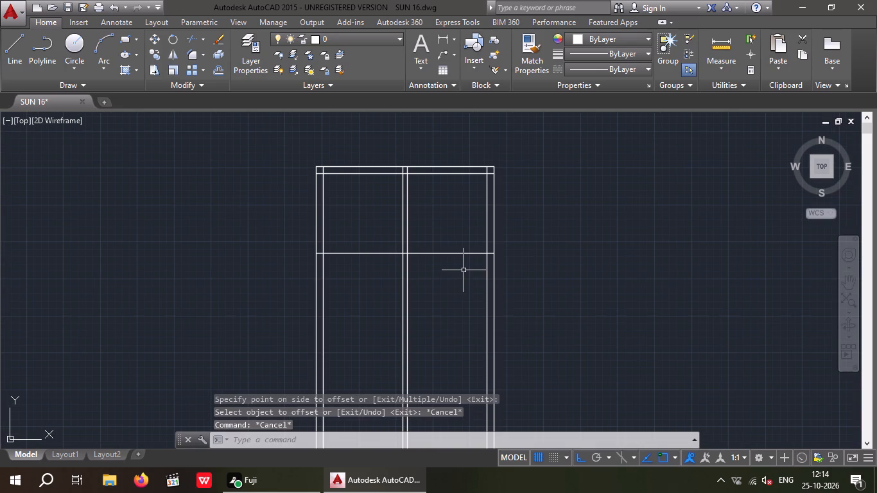
Offset the new horizontal line 6" downward to give the cross partition its thickness.
key(o)
key(Return)
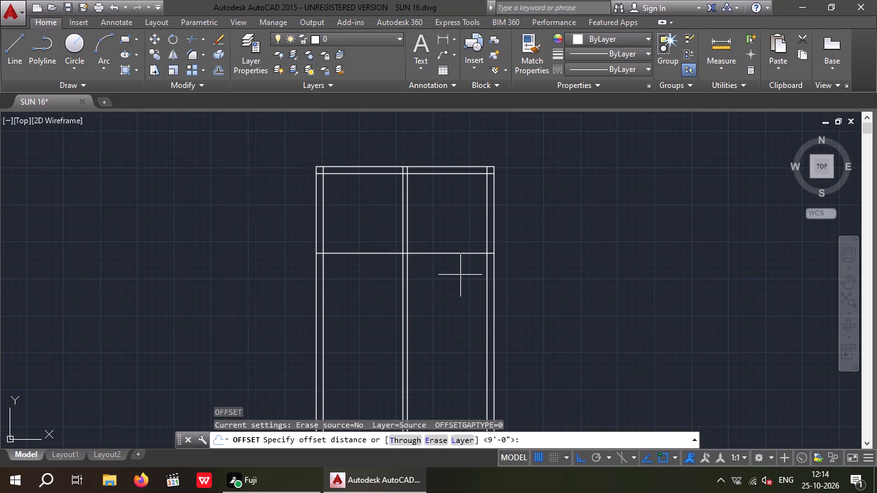
key(6)
key(shift+quotedbl)
key(Return)
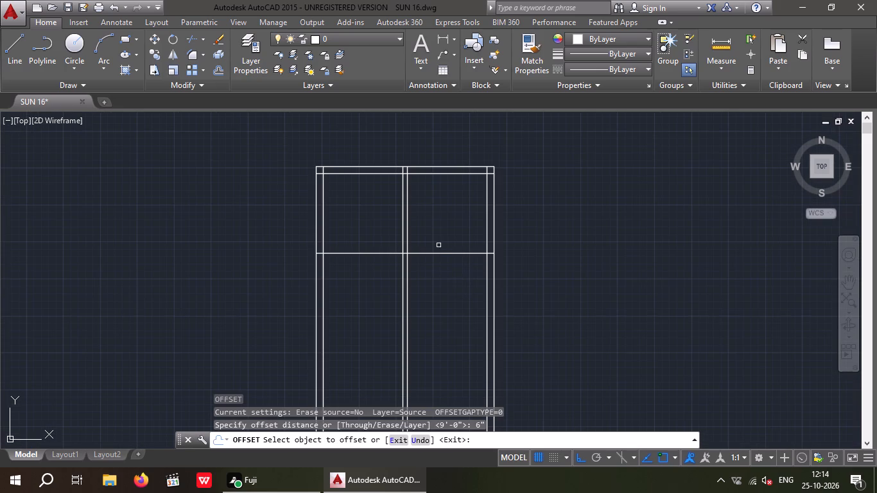
scroll(438, 245, up, 1)
drag(435, 259, 433, 268)
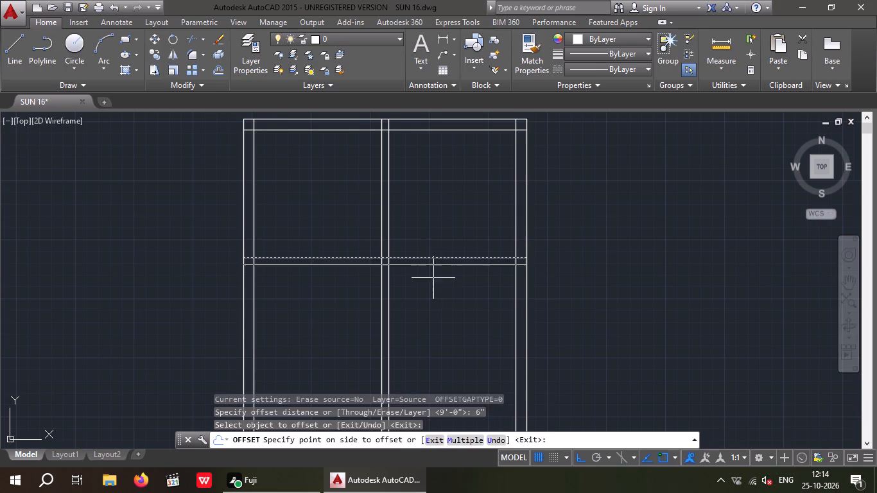
click(433, 278)
key(Escape)
key(Escape)
key(Escape)
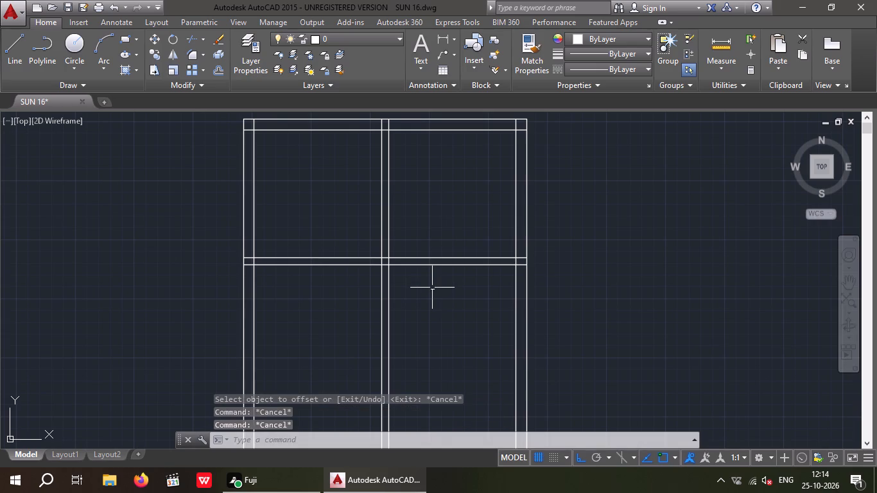
Trim both horizontal partition lines inside the left wall and across the room left of the central partition.
text(TR)
key(space)
key(space)
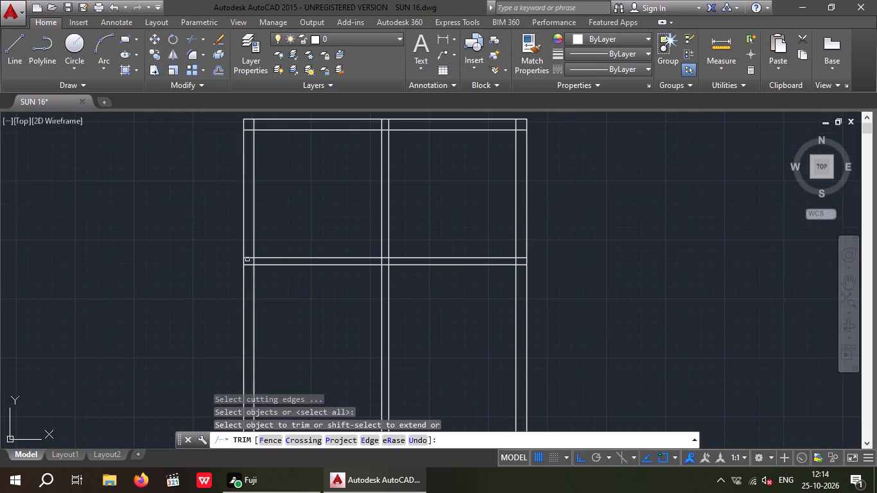
scroll(247, 259, up, 4)
drag(253, 319, 252, 270)
click(247, 233)
scroll(245, 240, down, 3)
drag(381, 299, 380, 299)
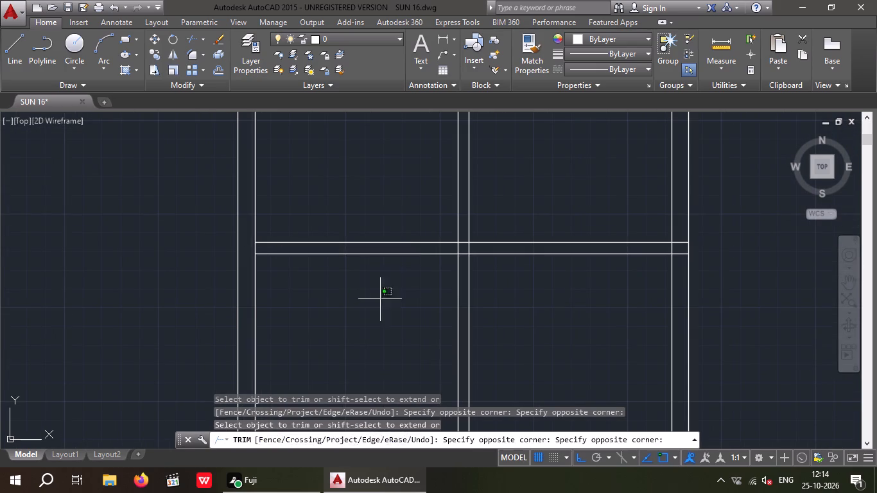
drag(380, 299, 344, 263)
click(328, 212)
scroll(331, 231, down, 3)
middle_drag(333, 261, 329, 281)
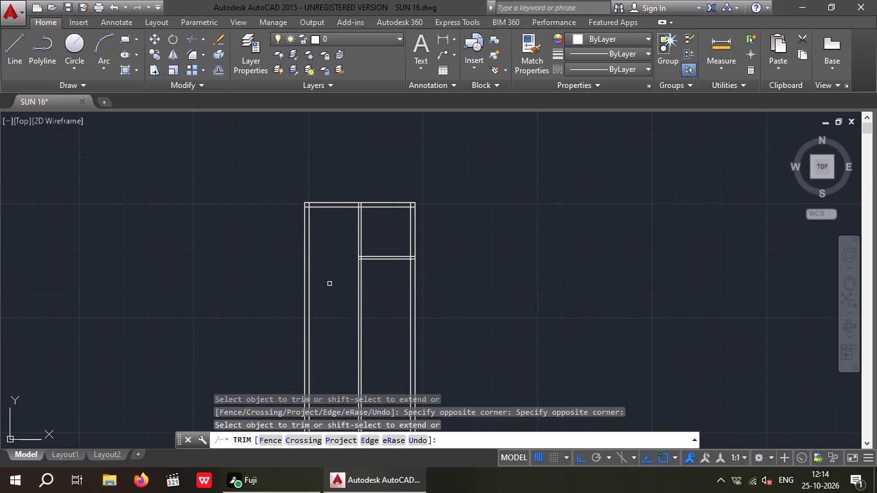
key(Escape)
key(Escape)
Offset the lower line of the right-hand cross partition 5' downward.
key(o)
key(Return)
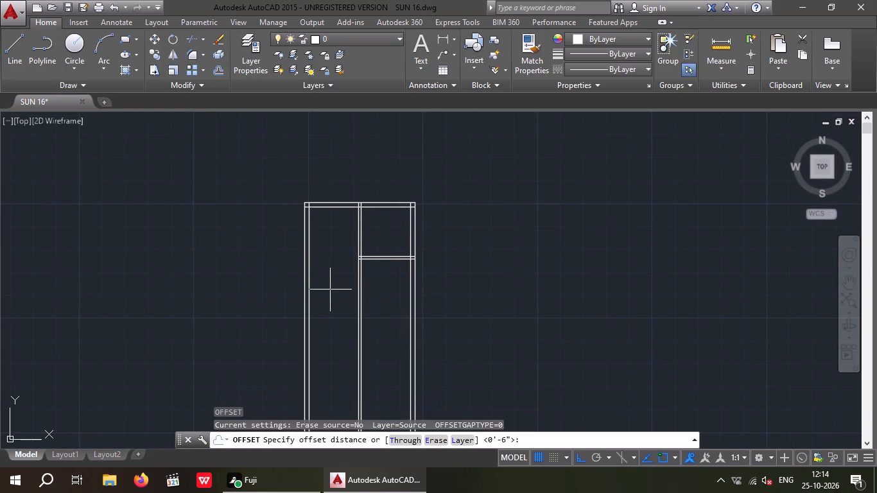
key(5)
key(apostrophe)
key(Return)
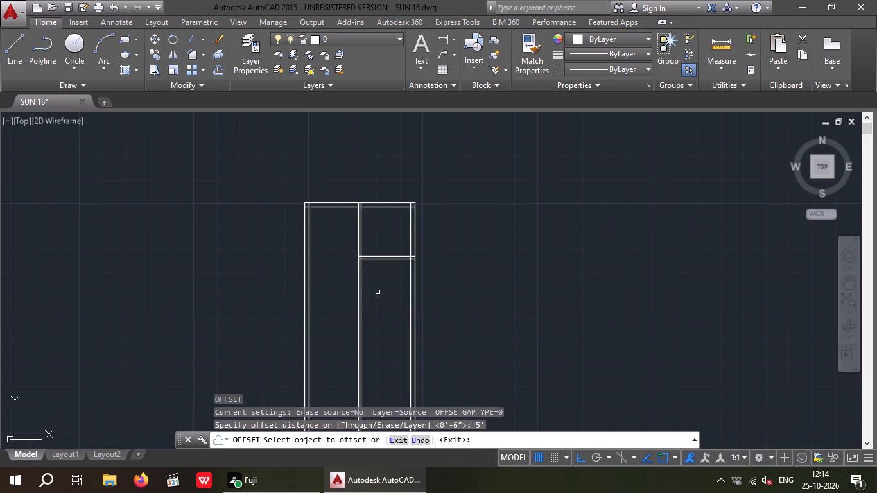
scroll(378, 282, up, 1)
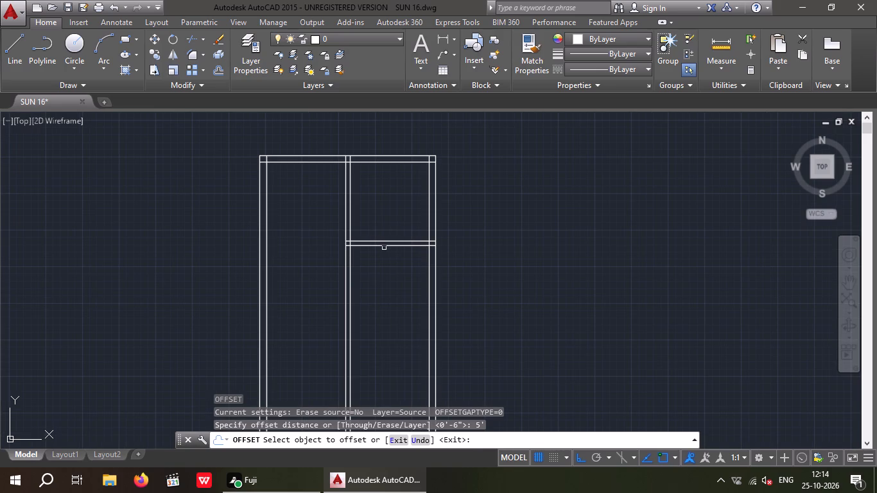
drag(384, 246, 385, 273)
click(391, 297)
key(Escape)
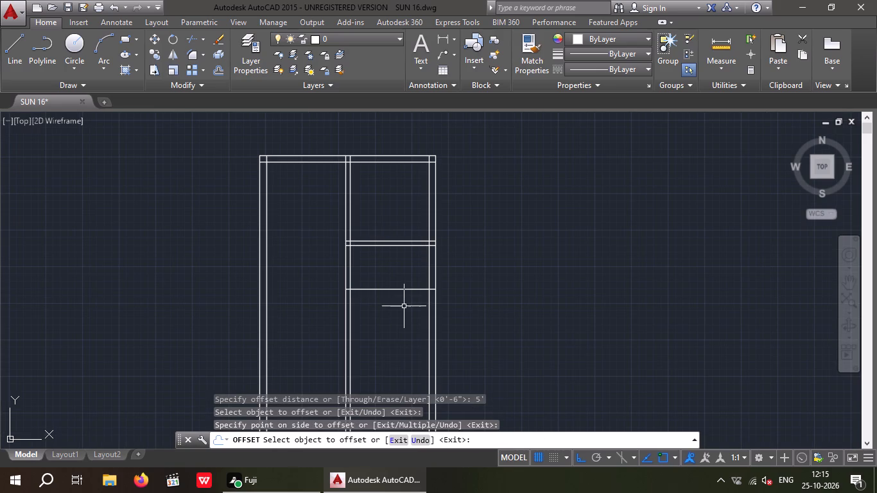
key(Escape)
Offset the new horizontal line 6" downward to form a second cross partition in the right half.
key(o)
key(Return)
key(6)
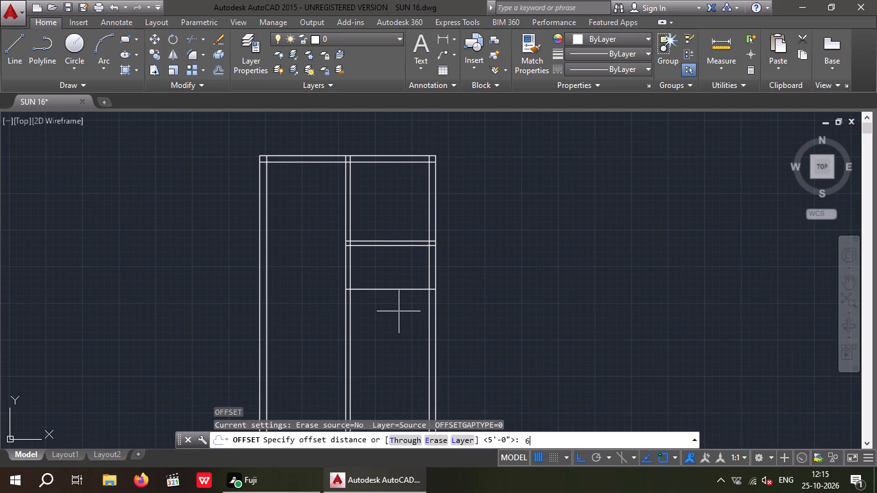
key(shift+quotedbl)
key(Return)
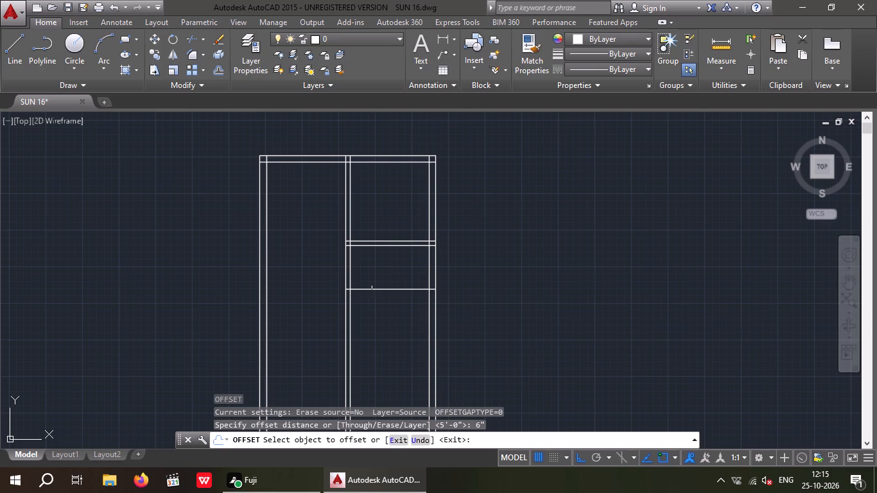
click(374, 290)
click(385, 317)
middle_click(387, 317)
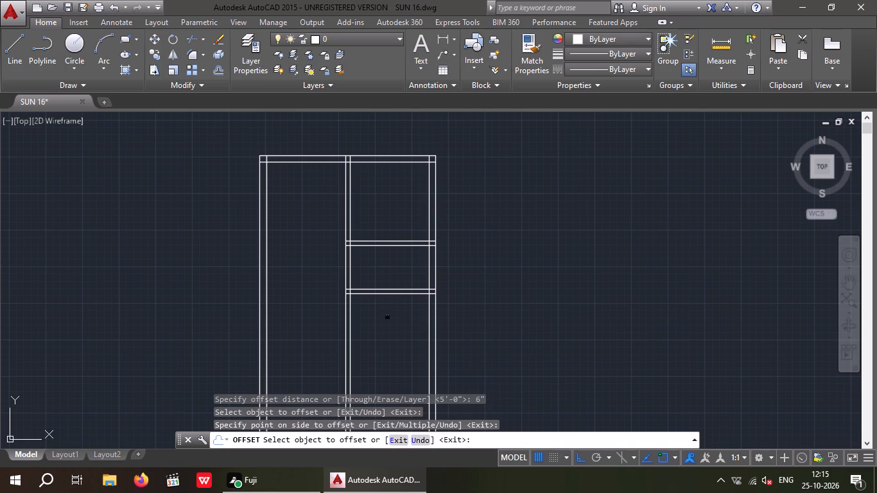
key(Escape)
key(Escape)
Offset the inner line of the right wall 2' leftward into the plan.
middle_drag(405, 309, 411, 273)
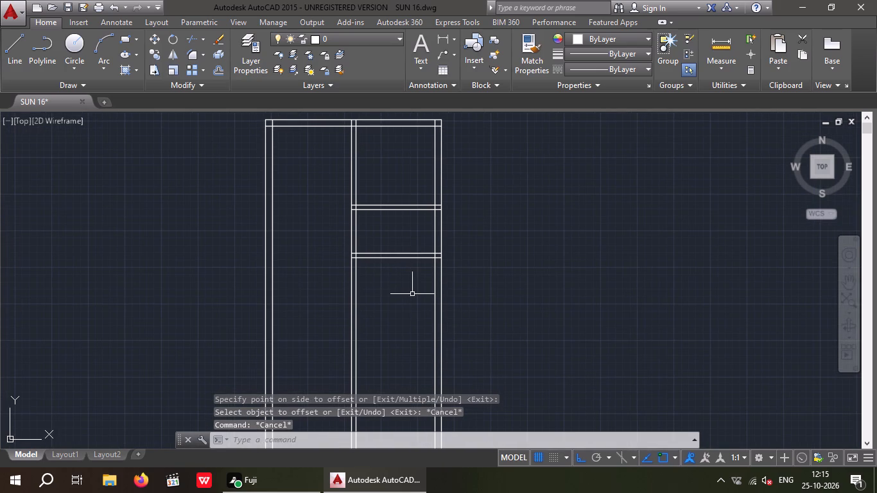
key(o)
key(Return)
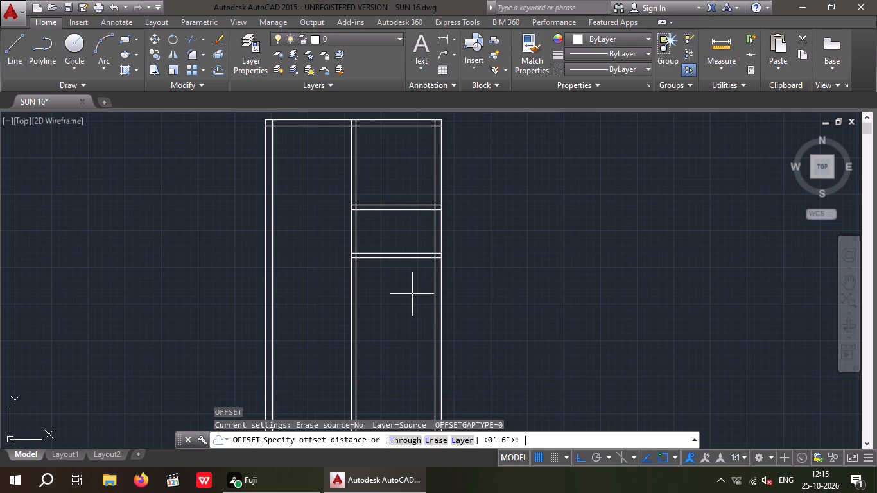
text(2')
key(Return)
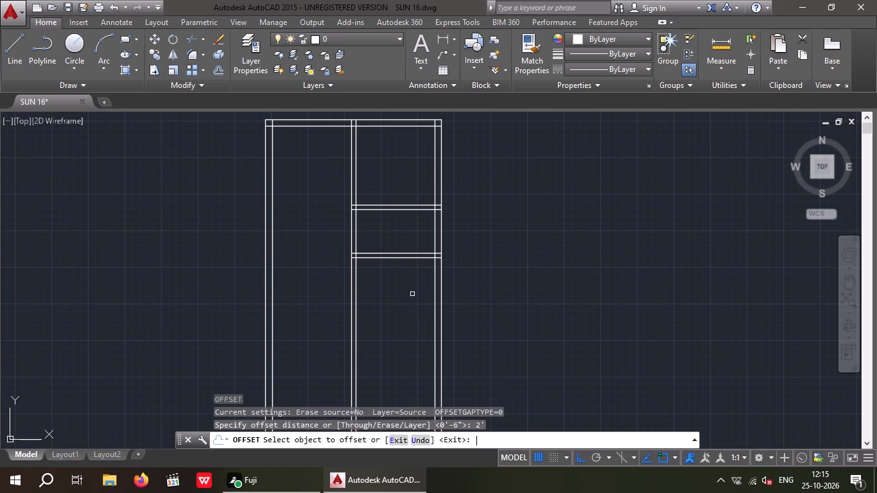
scroll(440, 233, up, 2)
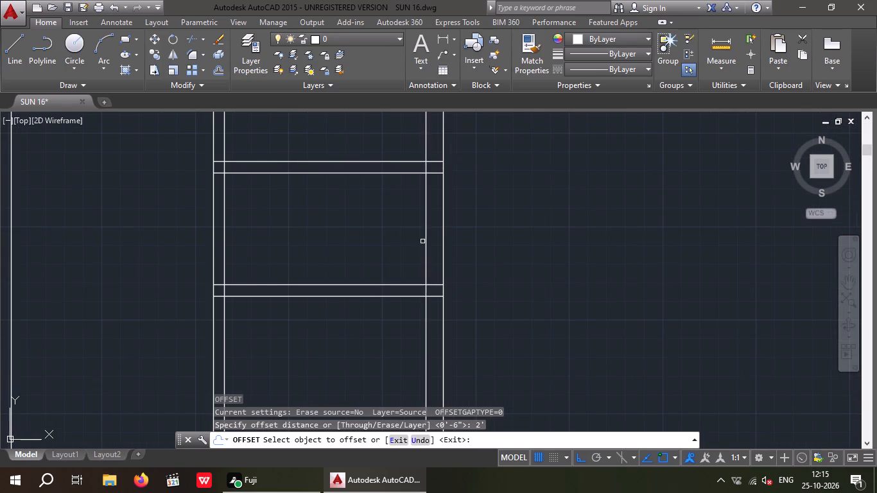
drag(426, 240, 357, 265)
click(353, 266)
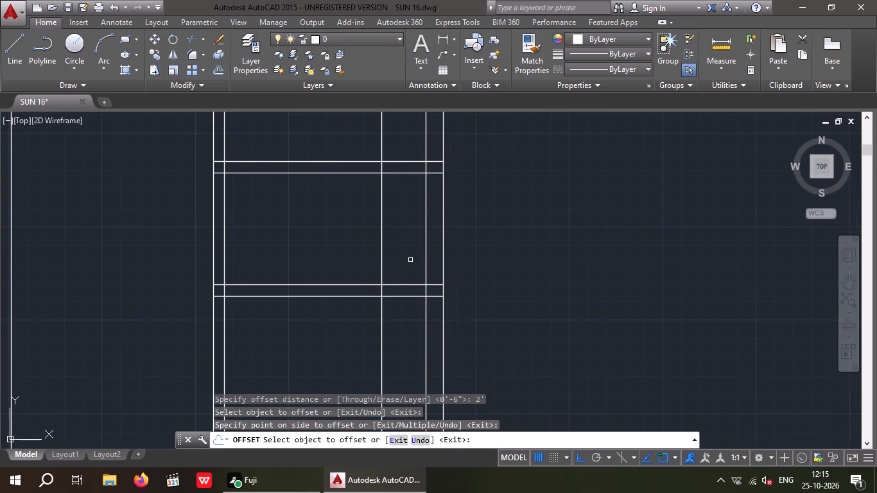
key(Escape)
key(Escape)
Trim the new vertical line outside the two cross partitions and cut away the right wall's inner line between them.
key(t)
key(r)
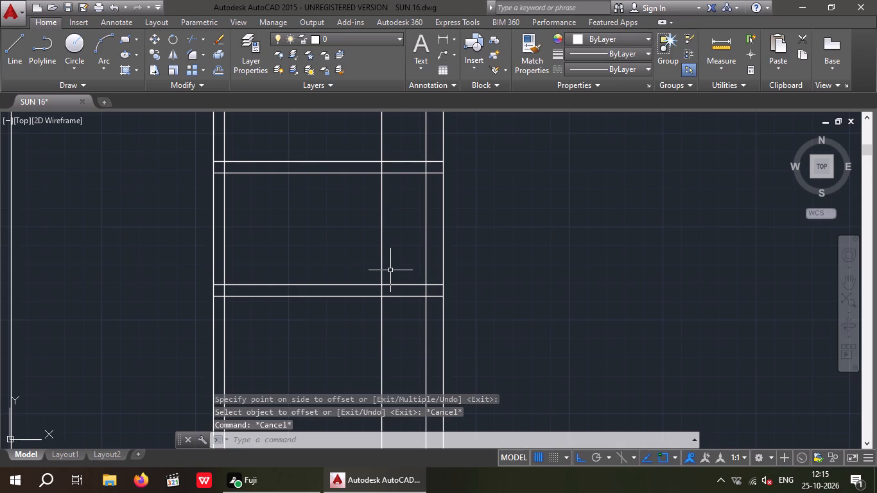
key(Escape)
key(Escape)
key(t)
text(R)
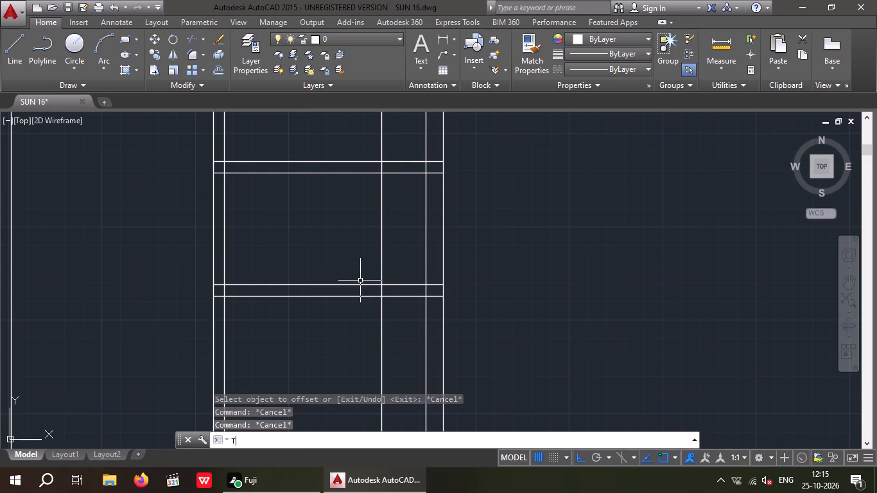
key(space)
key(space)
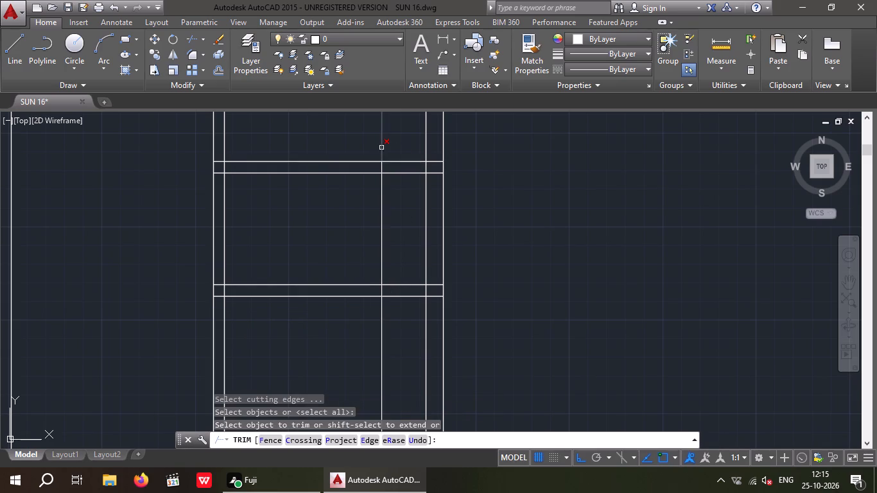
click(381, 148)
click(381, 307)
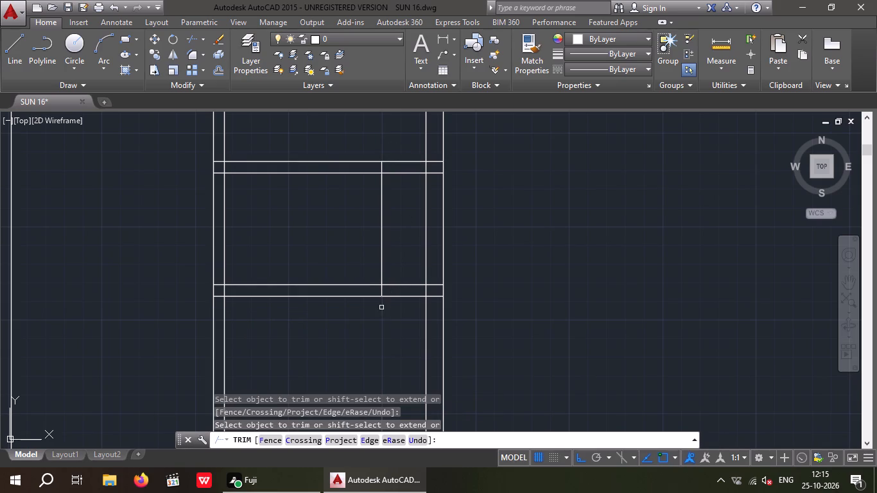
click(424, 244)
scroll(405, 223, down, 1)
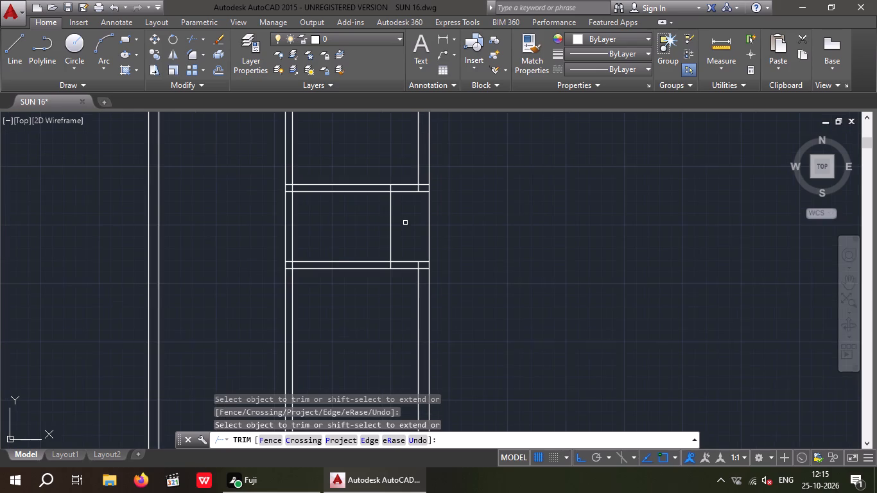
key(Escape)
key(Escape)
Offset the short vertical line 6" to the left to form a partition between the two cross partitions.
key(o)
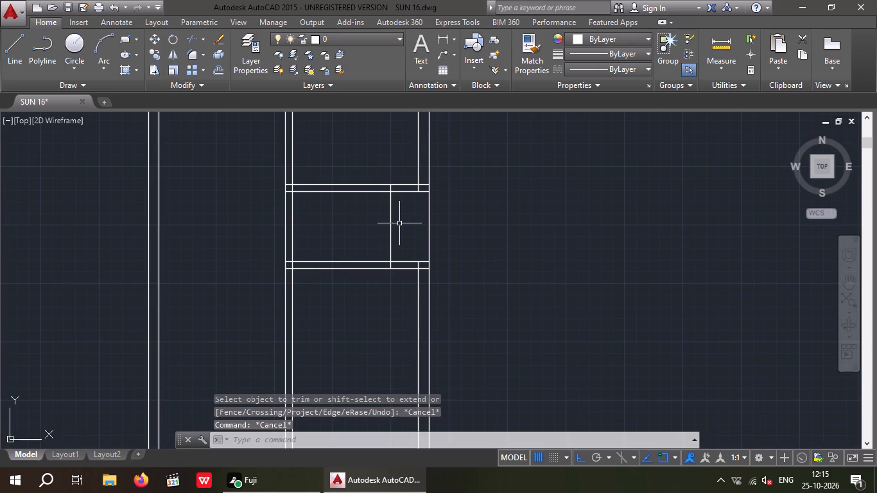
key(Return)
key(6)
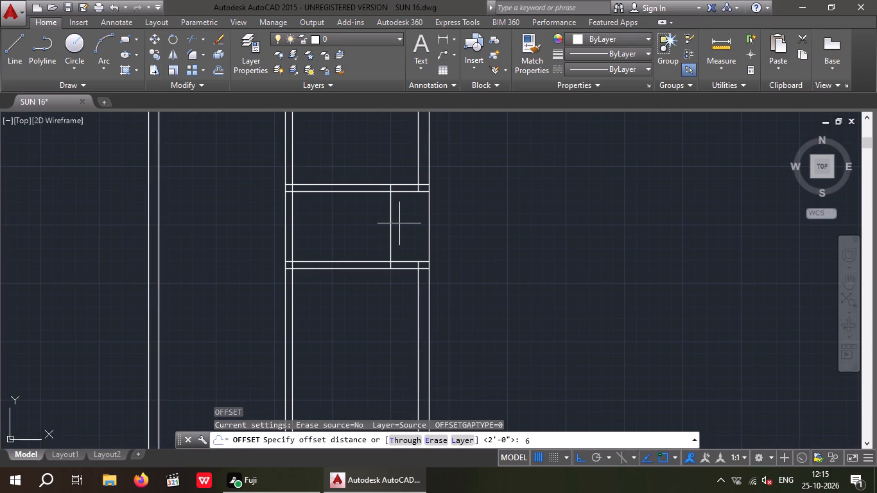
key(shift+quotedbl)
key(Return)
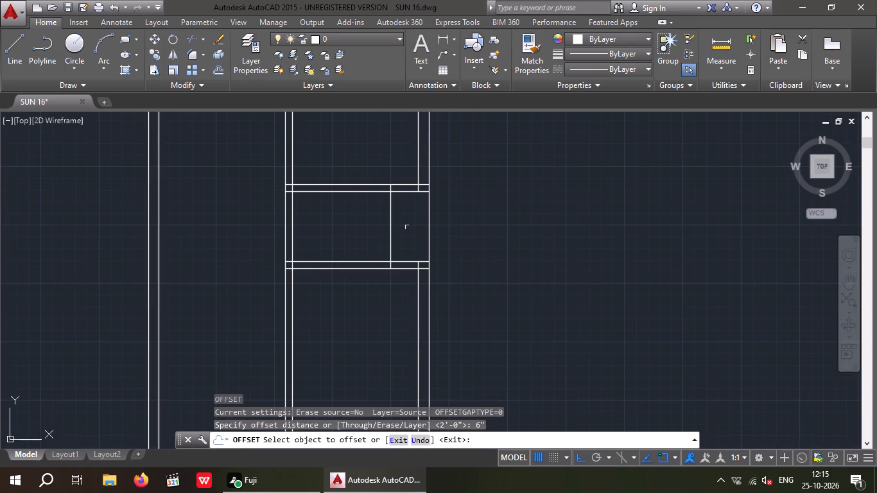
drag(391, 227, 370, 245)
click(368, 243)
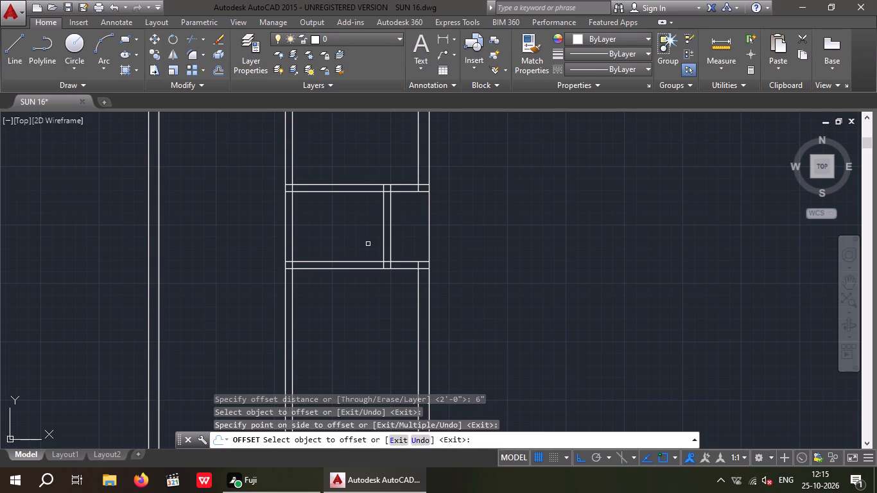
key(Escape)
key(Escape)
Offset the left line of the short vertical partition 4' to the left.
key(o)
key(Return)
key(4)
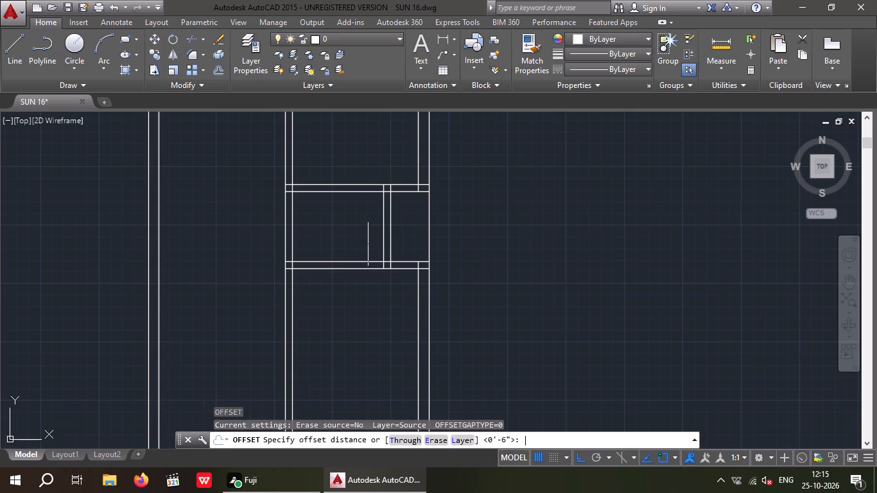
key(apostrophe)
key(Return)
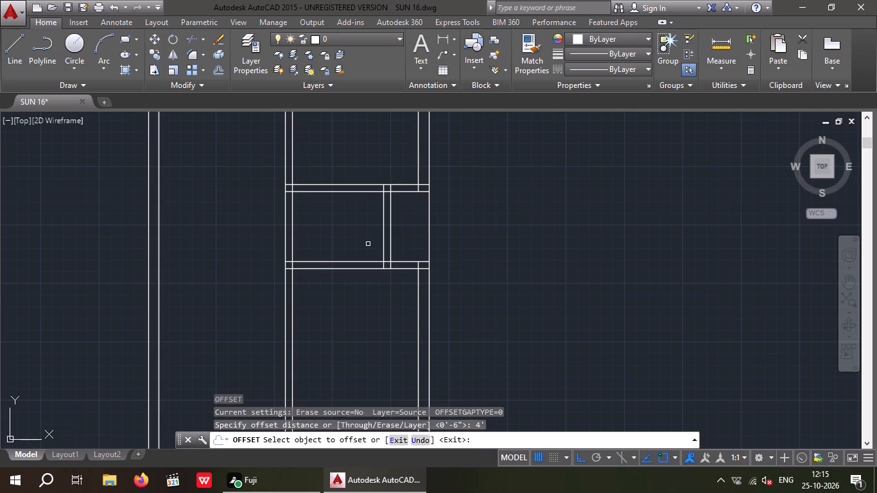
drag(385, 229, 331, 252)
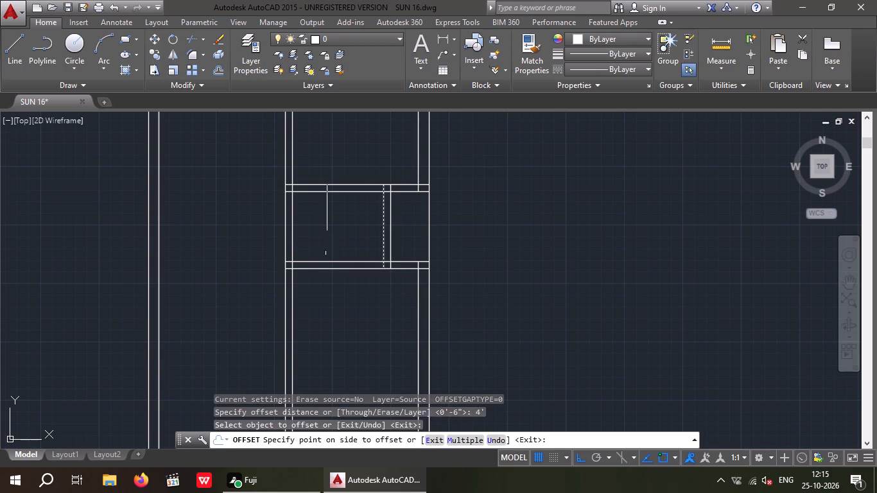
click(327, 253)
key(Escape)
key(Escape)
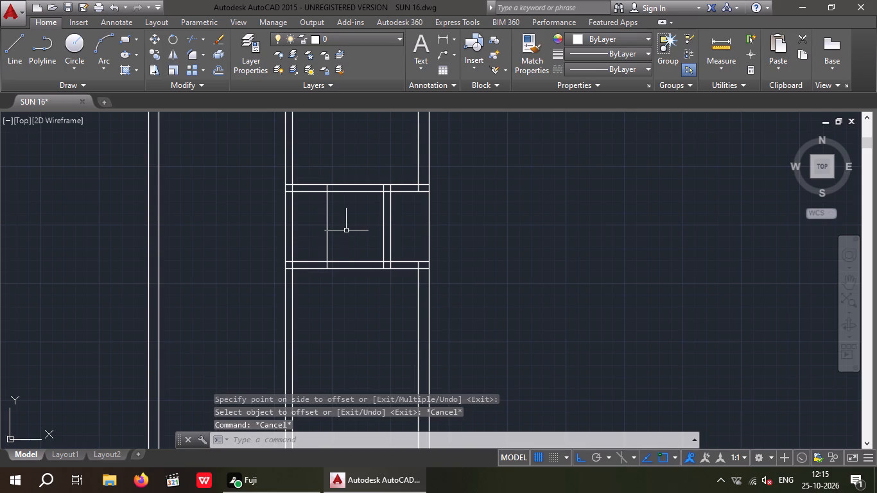
Delete the three short vertical lines between the two cross partitions.
middle_drag(363, 246, 363, 269)
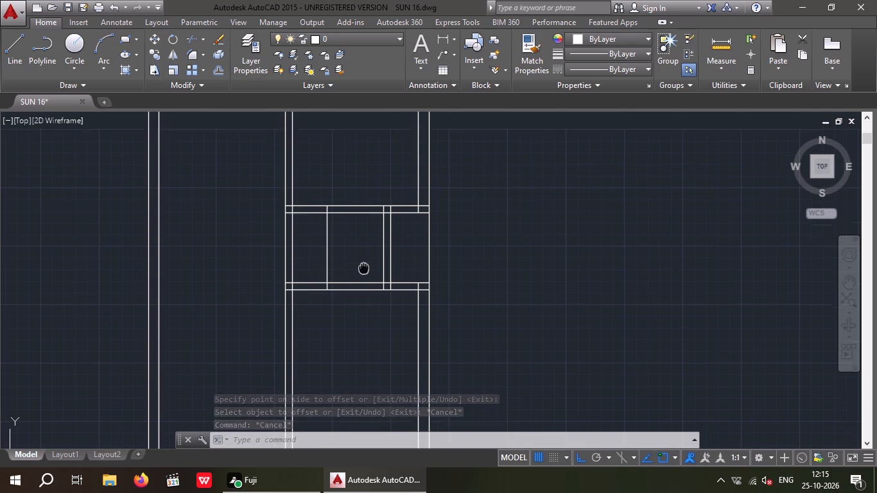
middle_drag(363, 269, 359, 279)
middle_click(359, 279)
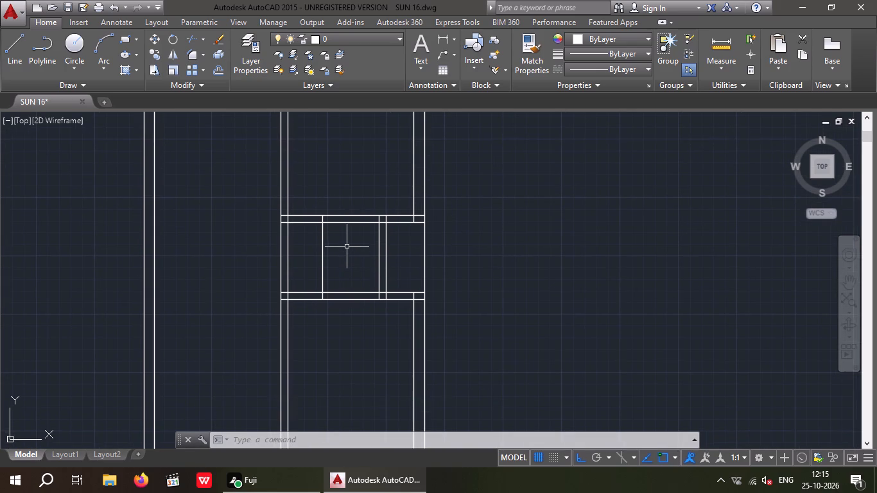
middle_drag(363, 281, 362, 321)
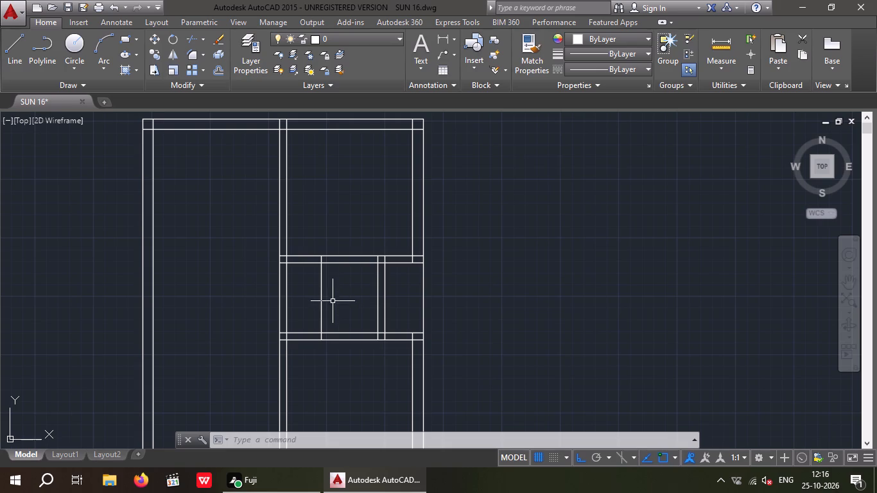
scroll(378, 295, up, 1)
drag(406, 286, 338, 309)
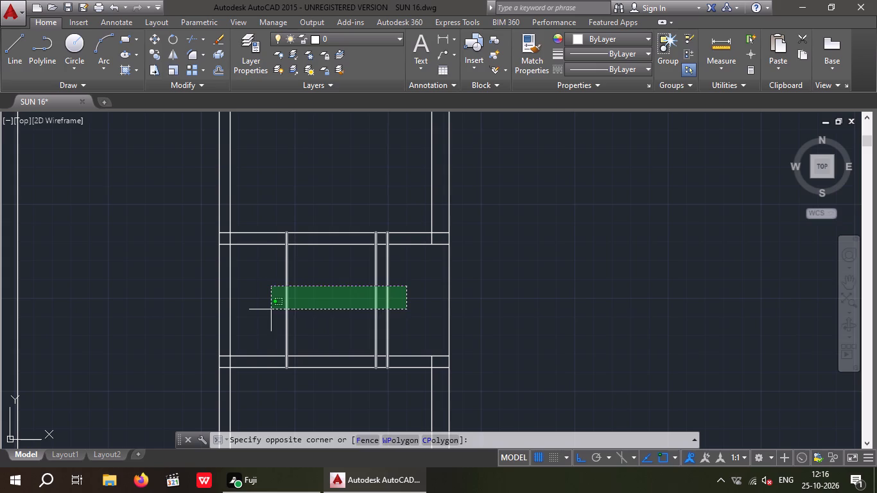
click(267, 307)
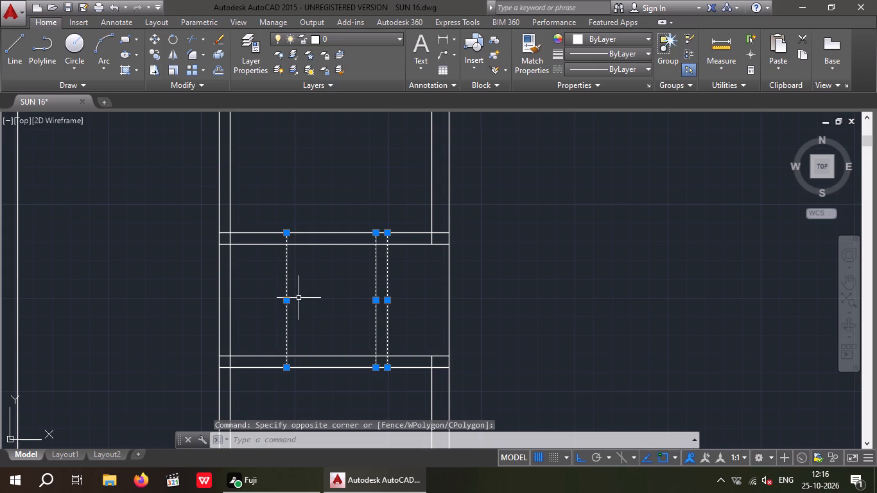
key(Delete)
key(Escape)
key(Escape)
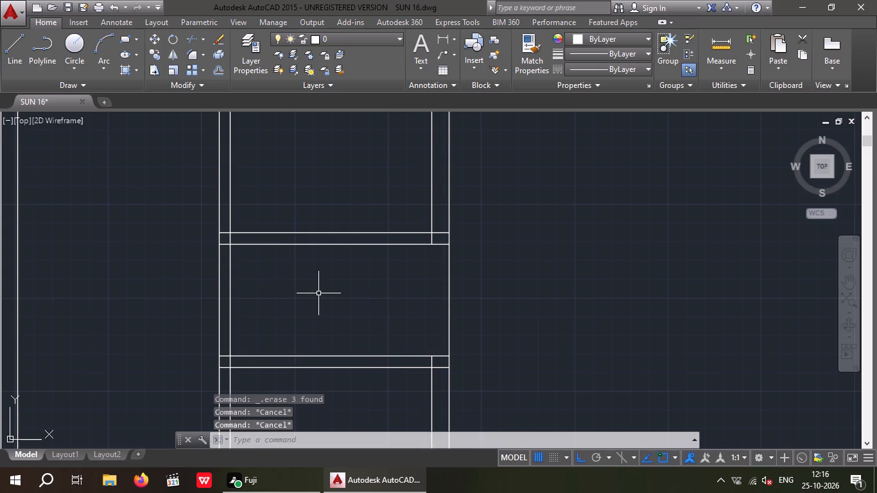
Extend the right wall's upper inner line down across the gap to the lower cross partition.
text(EX)
key(space)
key(space)
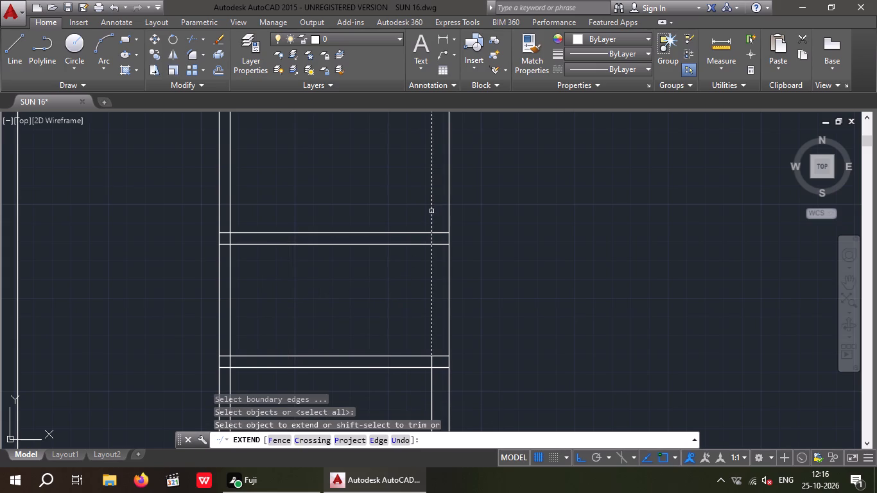
click(430, 213)
key(Escape)
key(Escape)
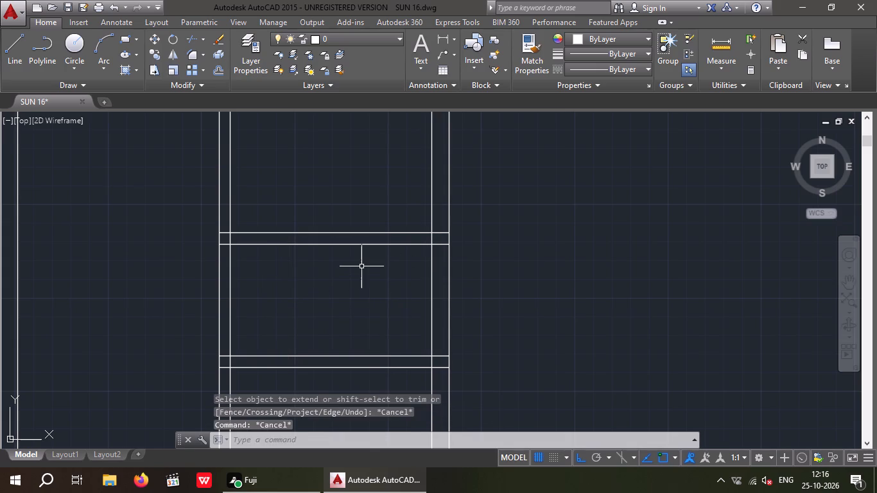
Offset the inner line of the right wall 4' leftward into the plan.
key(o)
key(Return)
key(4)
key(apostrophe)
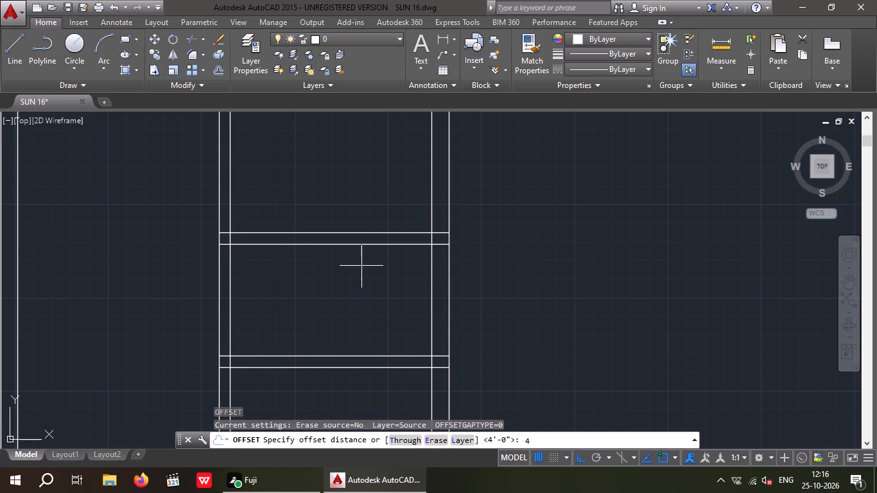
key(Return)
drag(430, 301, 397, 313)
click(377, 320)
key(Escape)
key(Escape)
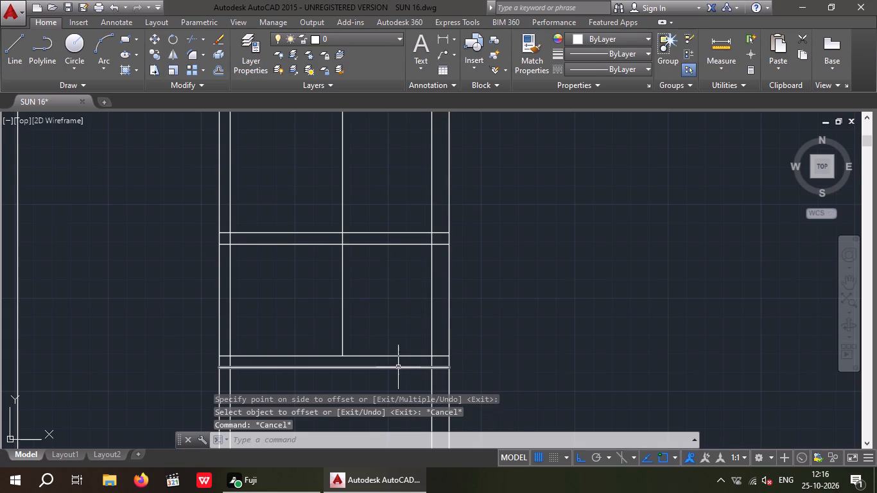
Offset the new vertical line 6" leftward to form a vertical partition in the right half.
key(o)
key(Return)
key(6)
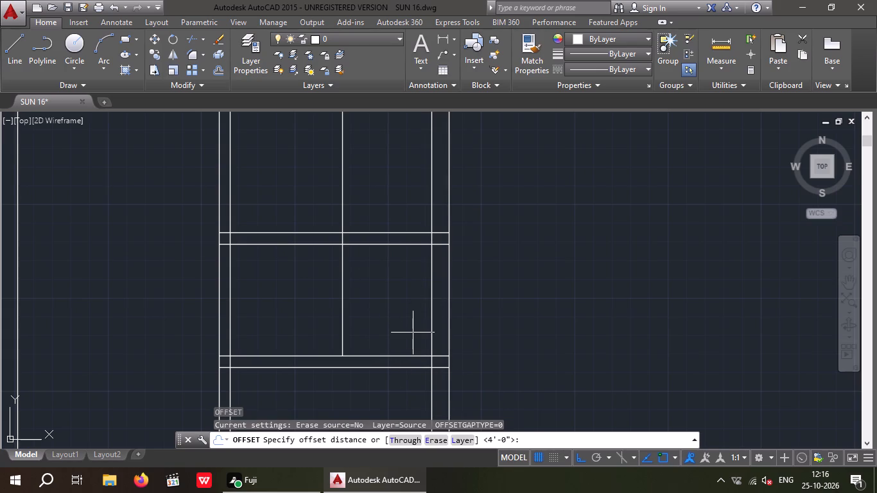
key(shift+quotedbl)
key(Return)
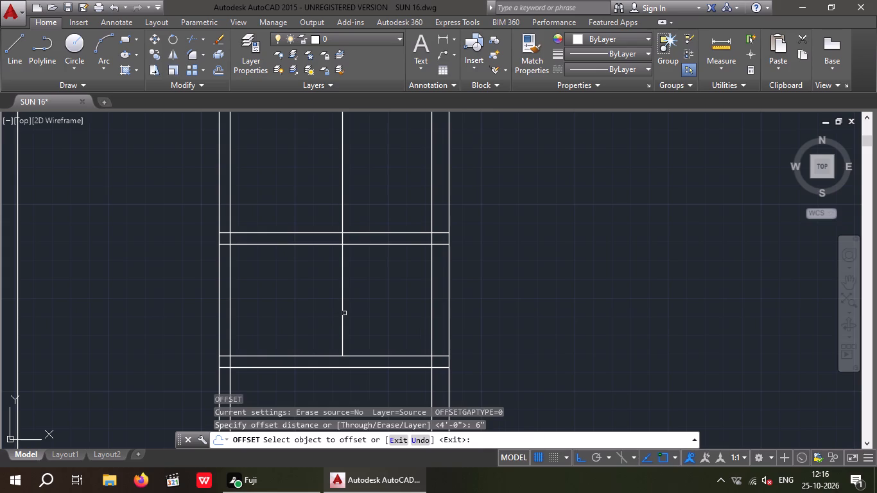
drag(343, 313, 330, 321)
click(327, 323)
key(Escape)
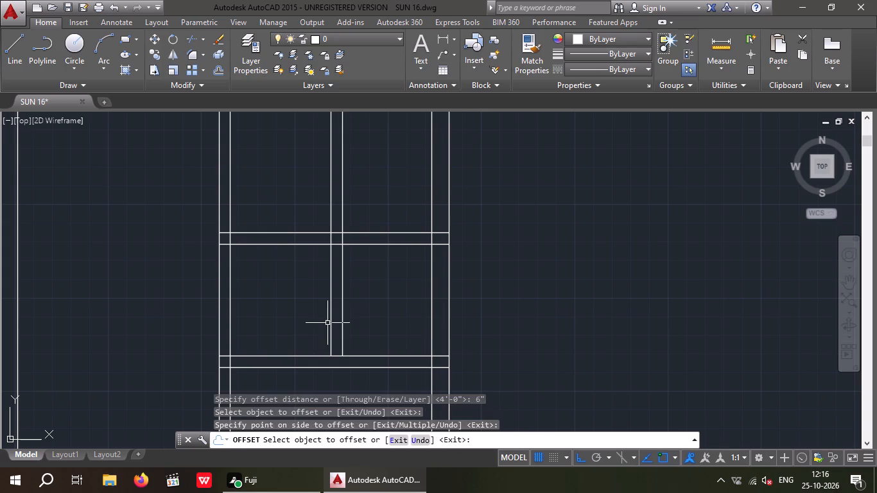
key(Escape)
Trim both lines of the new vertical partition above the upper cross partition.
key(t)
key(r)
key(space)
key(space)
drag(363, 180, 346, 203)
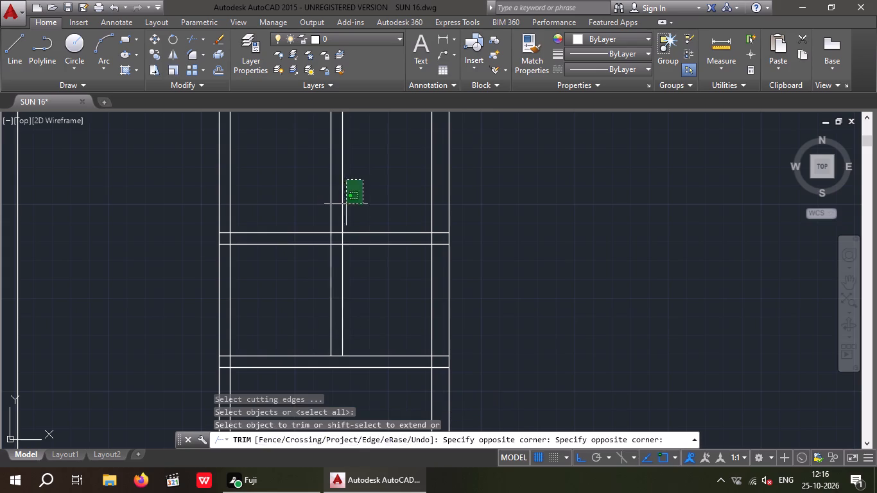
drag(346, 203, 320, 213)
click(309, 210)
key(Escape)
key(Escape)
Extend both lines of the short vertical partition down to the lower line of the lower cross partition.
key(e)
key(x)
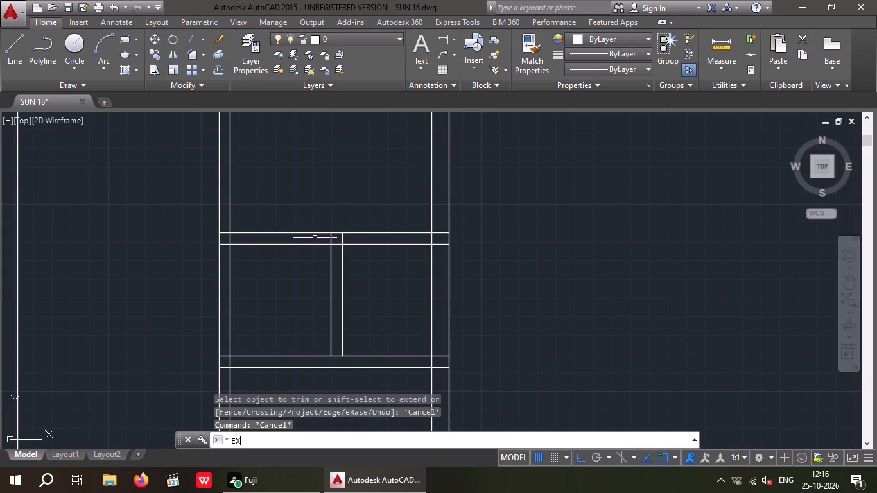
key(space)
key(space)
drag(355, 299, 320, 317)
click(312, 321)
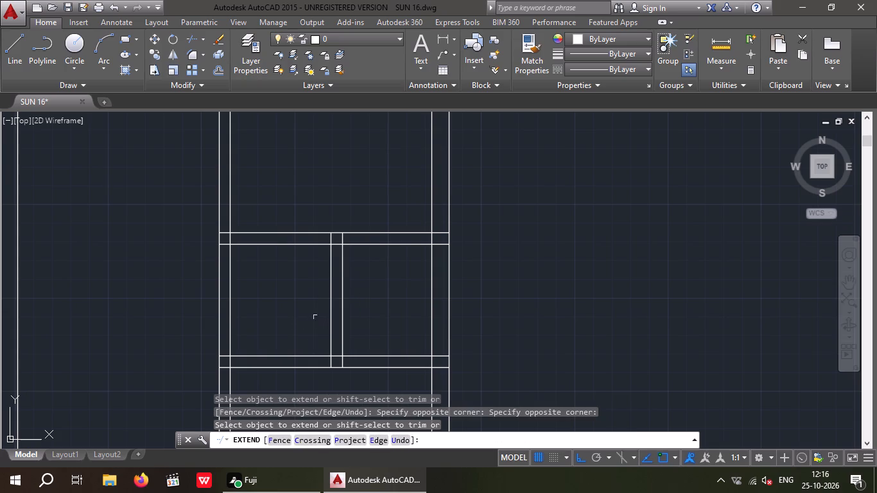
key(Escape)
Trim both central partition lines between the upper and lower cross partitions to open up the space.
scroll(290, 309, down, 2)
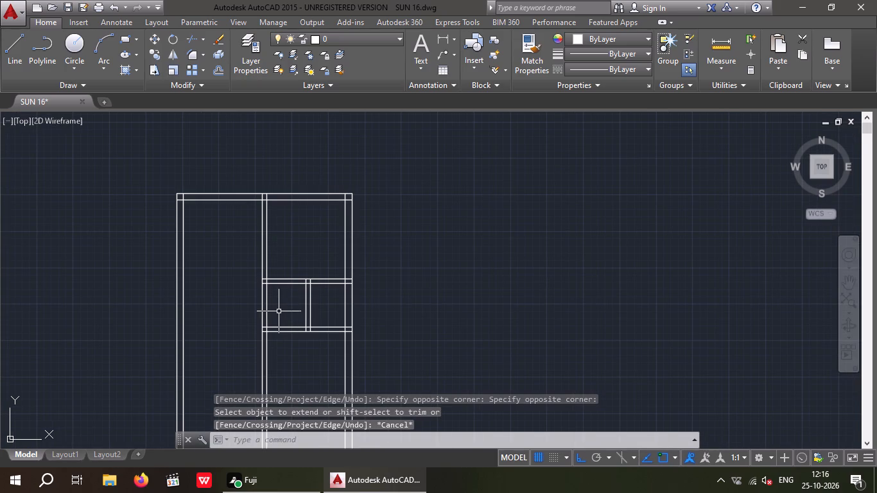
key(t)
text(R)
key(space)
key(space)
scroll(277, 310, up, 2)
drag(276, 280, 165, 308)
drag(165, 311, 172, 311)
scroll(200, 291, down, 2)
middle_drag(201, 293, 308, 277)
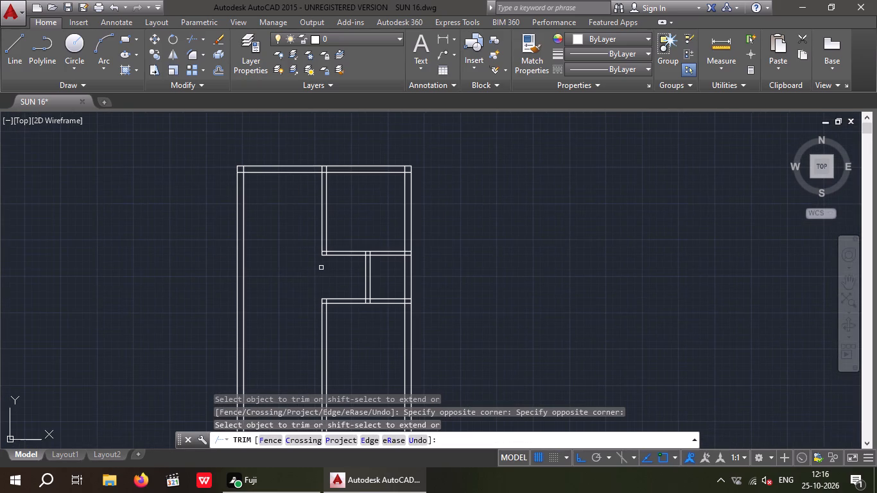
key(Escape)
key(Escape)
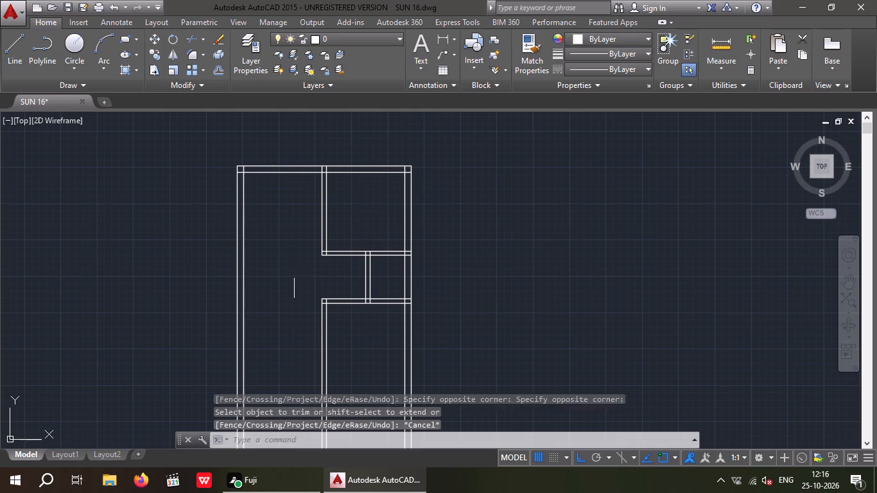
Extend both lines of the upper cross partition leftward to the outer line of the left wall.
key(e)
key(x)
key(space)
key(space)
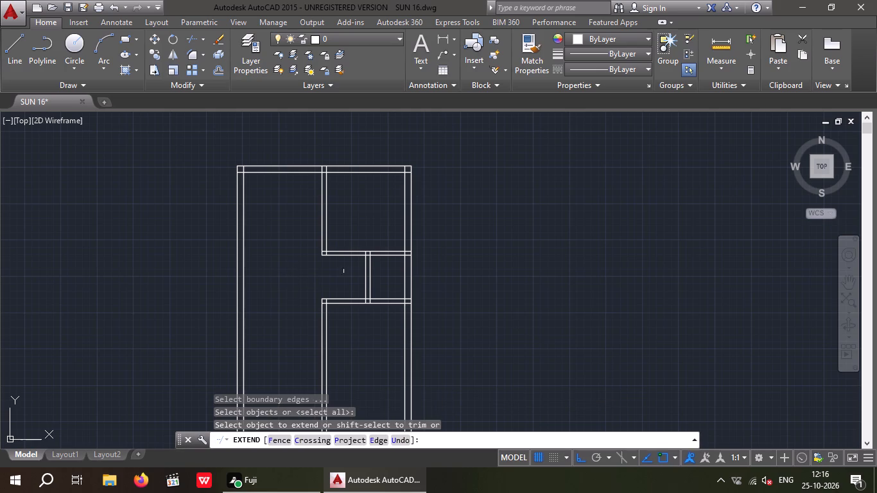
scroll(346, 260, up, 2)
drag(345, 286, 318, 270)
click(311, 223)
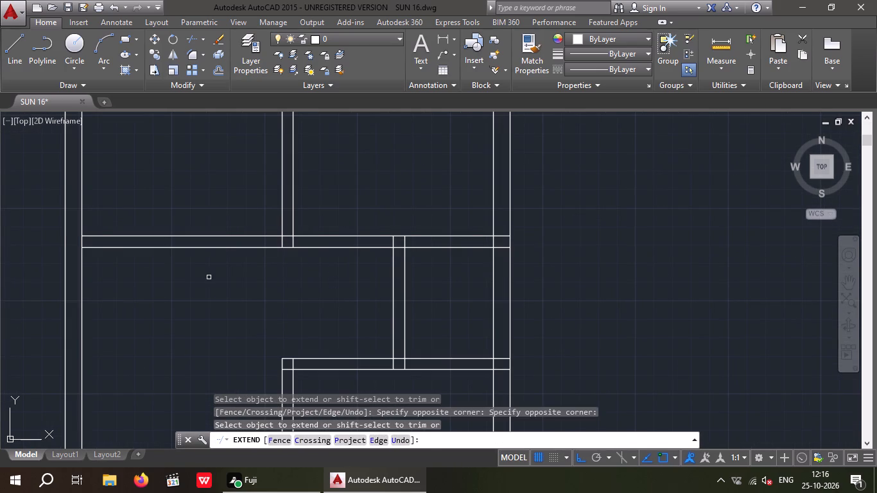
drag(209, 277, 186, 268)
click(139, 218)
key(Escape)
key(Escape)
scroll(187, 253, down, 1)
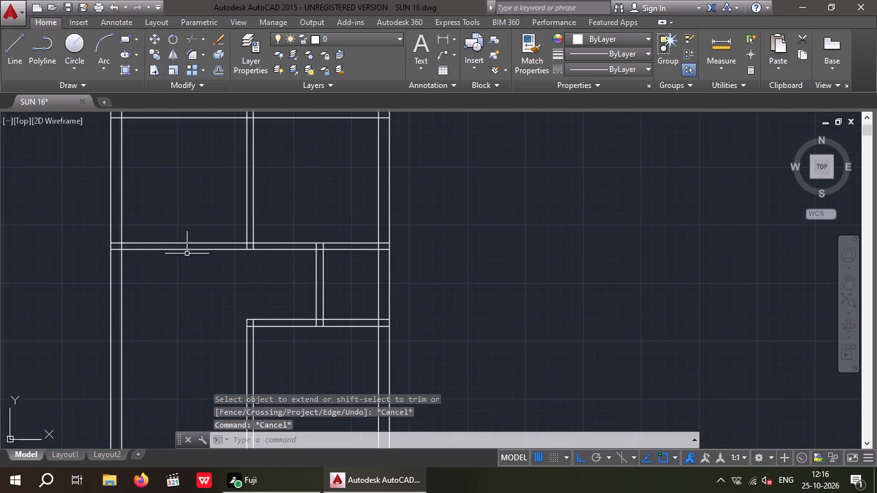
Extend both lines of the lower cross partition leftward to the outer line of the left wall.
middle_drag(196, 288, 241, 266)
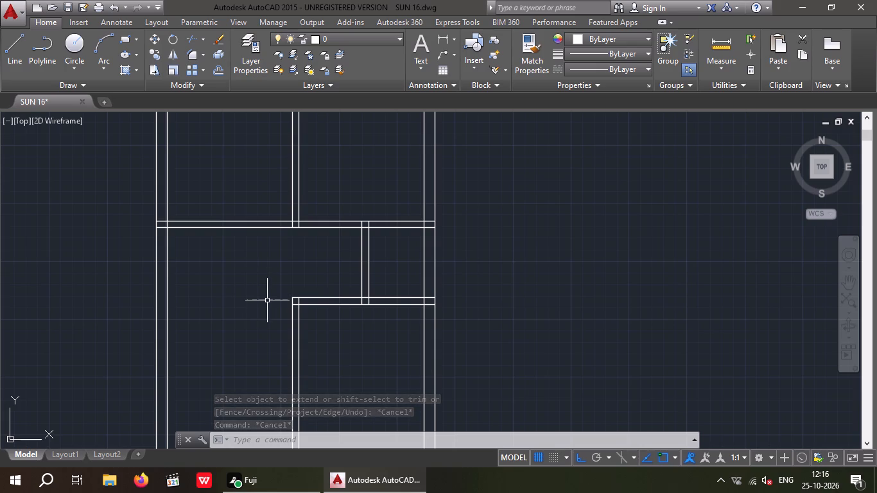
key(e)
key(x)
key(space)
key(space)
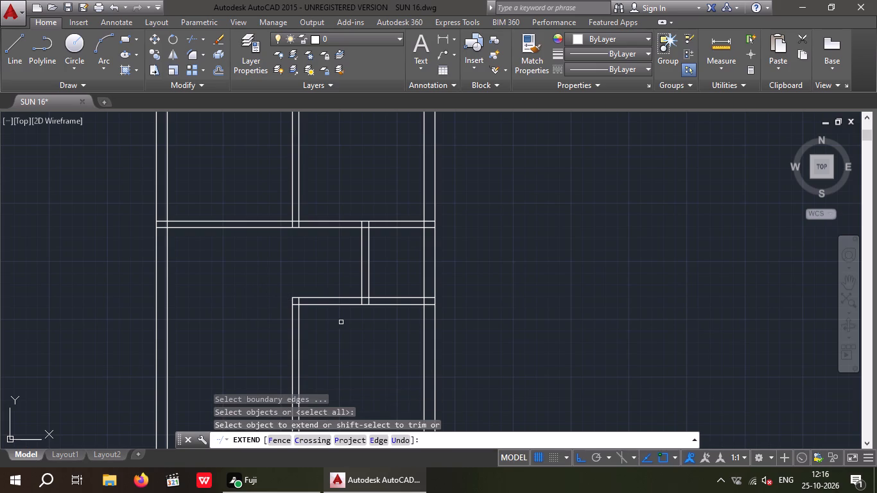
drag(340, 324, 319, 316)
click(304, 277)
drag(245, 315, 229, 306)
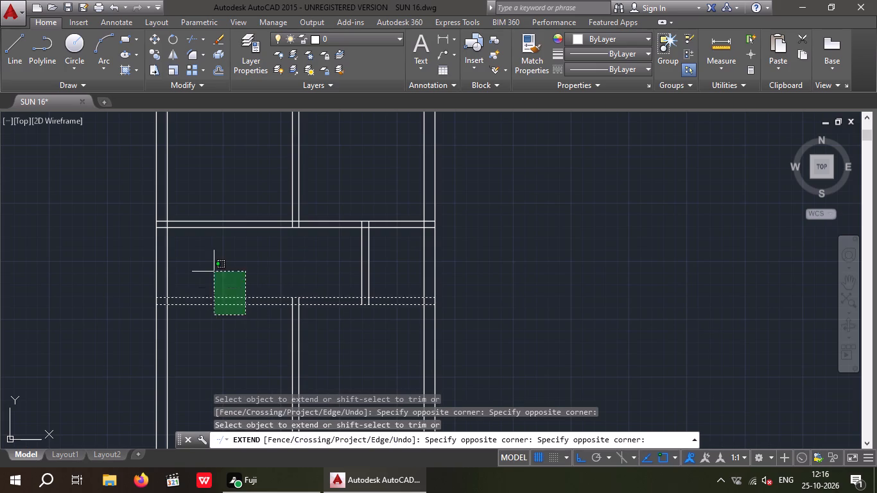
click(214, 272)
key(Escape)
key(Escape)
Offset the left wall's inner line 4' inward to start a new short vertical partition.
key(o)
key(Return)
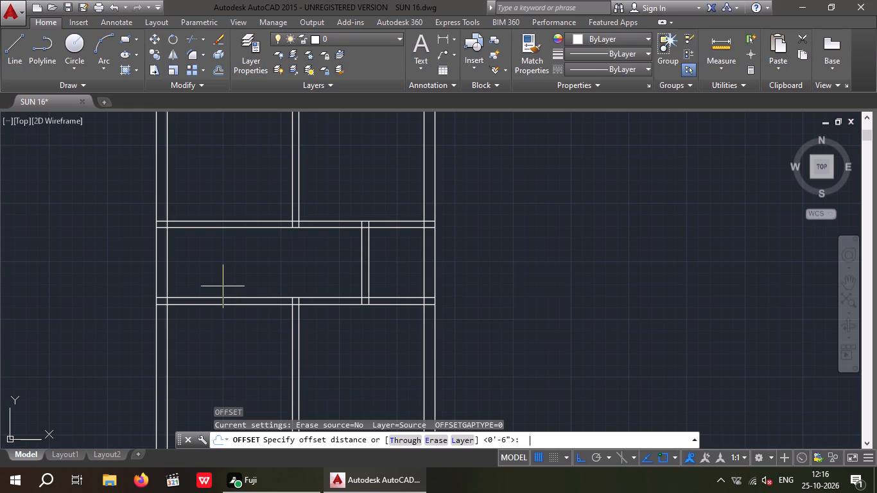
key(4)
key(apostrophe)
key(Return)
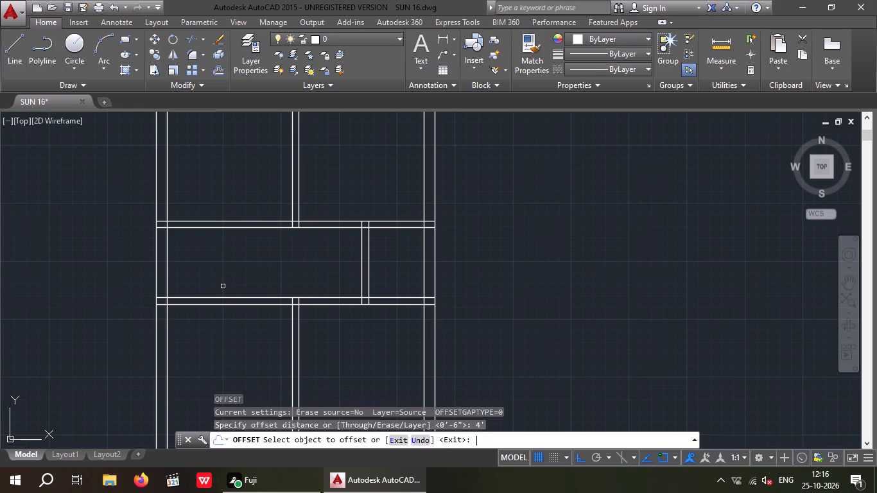
drag(166, 275, 205, 275)
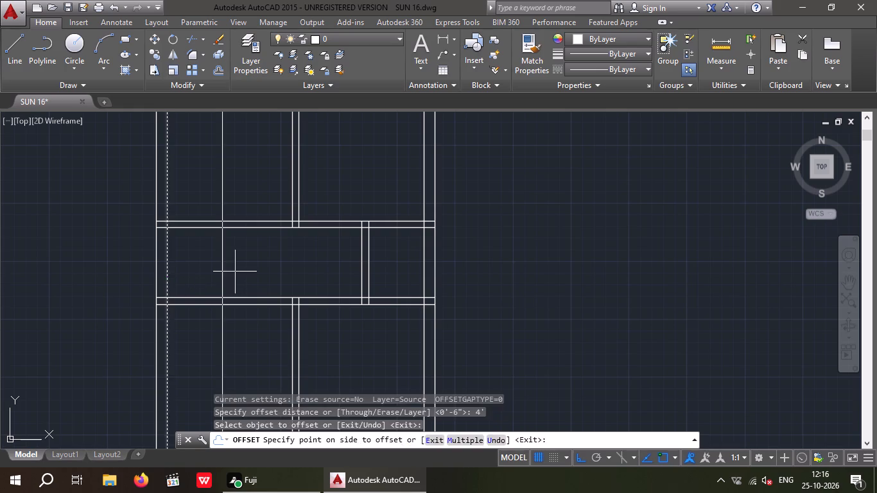
click(236, 272)
key(Escape)
key(Escape)
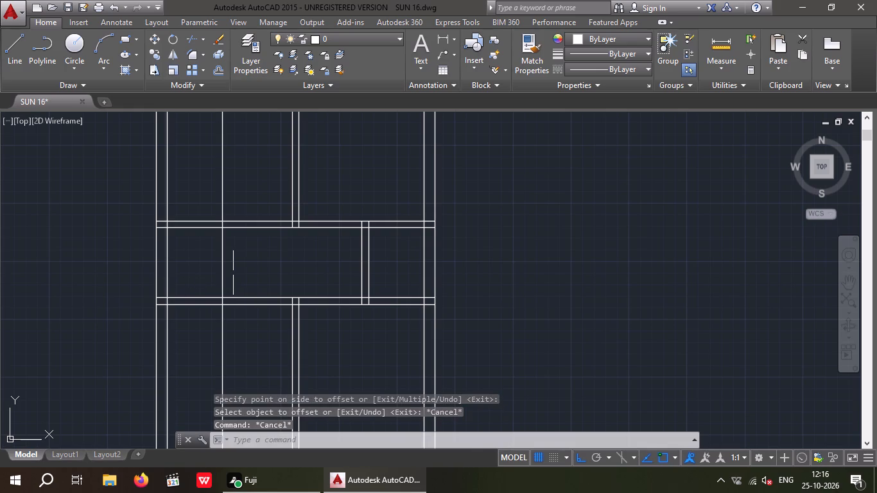
Trim the new vertical line above the upper cross partition and below the lower cross partition.
text(TR)
key(space)
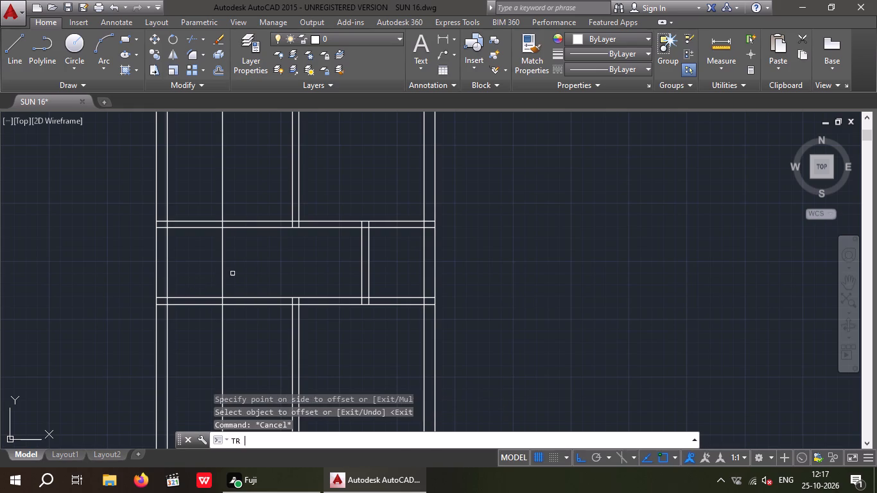
key(space)
click(222, 203)
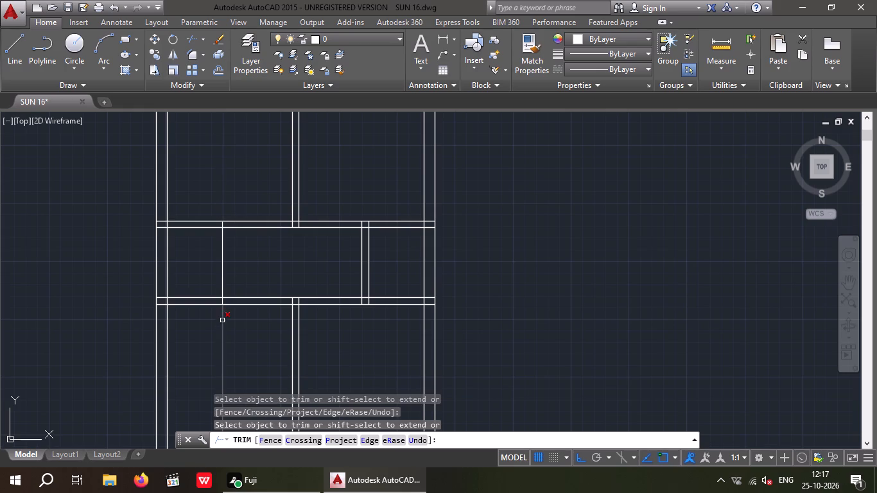
click(223, 320)
key(Escape)
key(Escape)
Offset the trimmed vertical line 6" to the right to give the short partition its thickness.
key(o)
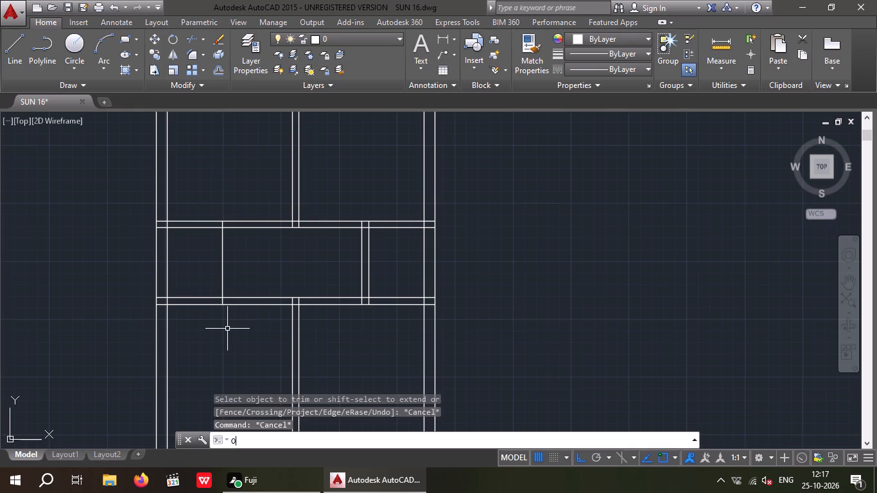
key(Return)
key(6)
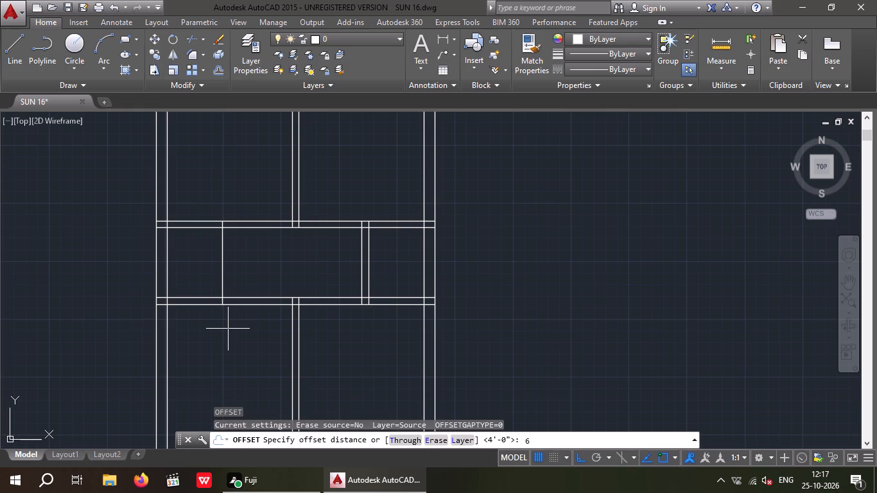
key(shift+quotedbl)
key(Return)
scroll(227, 252, up, 2)
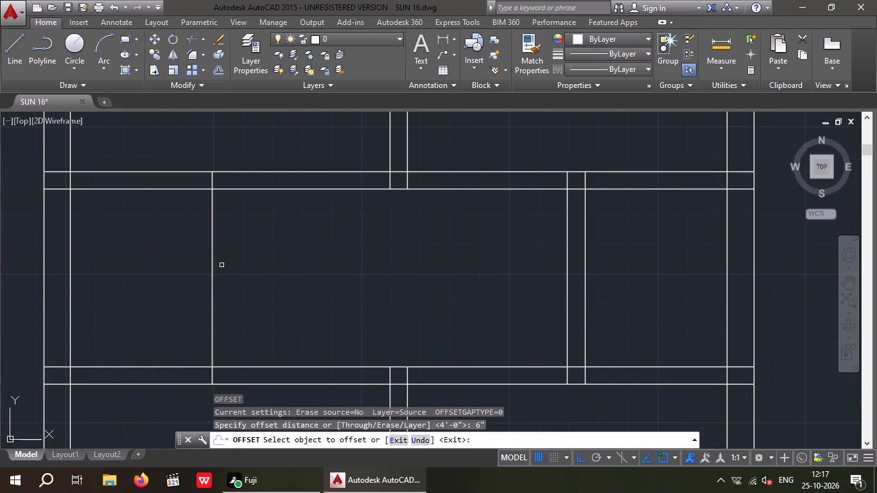
drag(213, 273, 220, 274)
click(243, 272)
scroll(249, 263, down, 2)
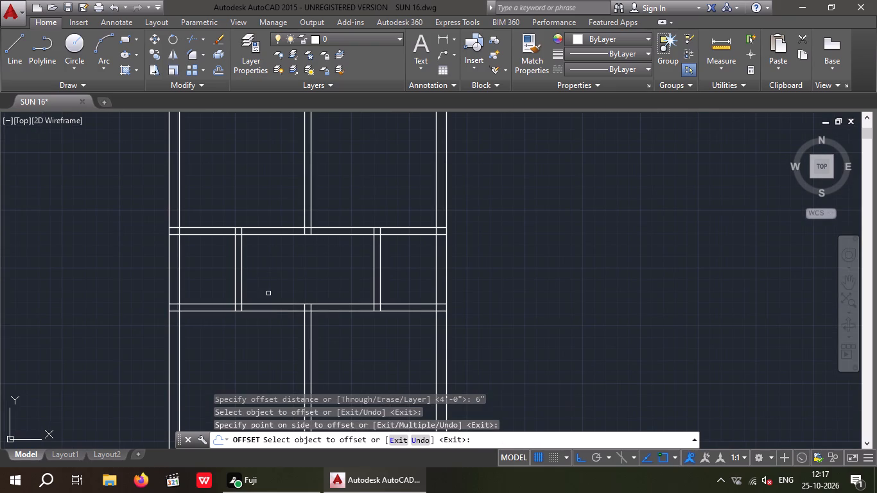
key(Escape)
key(Escape)
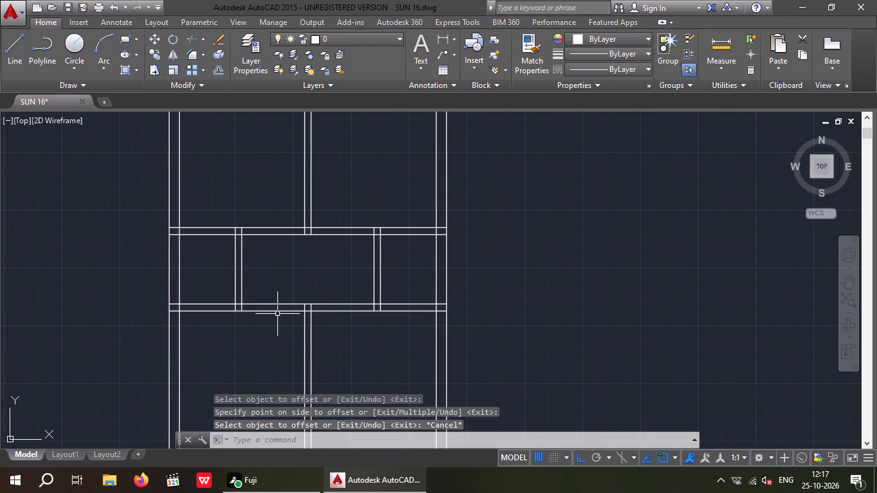
Offset the bottom line of the lower cross partition 9' downward.
middle_drag(276, 318, 286, 259)
middle_drag(334, 274, 334, 211)
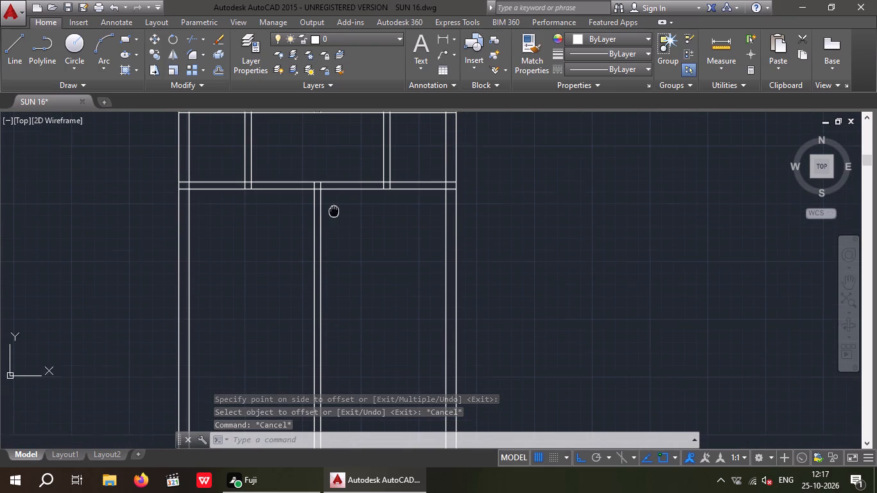
middle_drag(334, 211, 334, 210)
key(Escape)
key(Escape)
key(Escape)
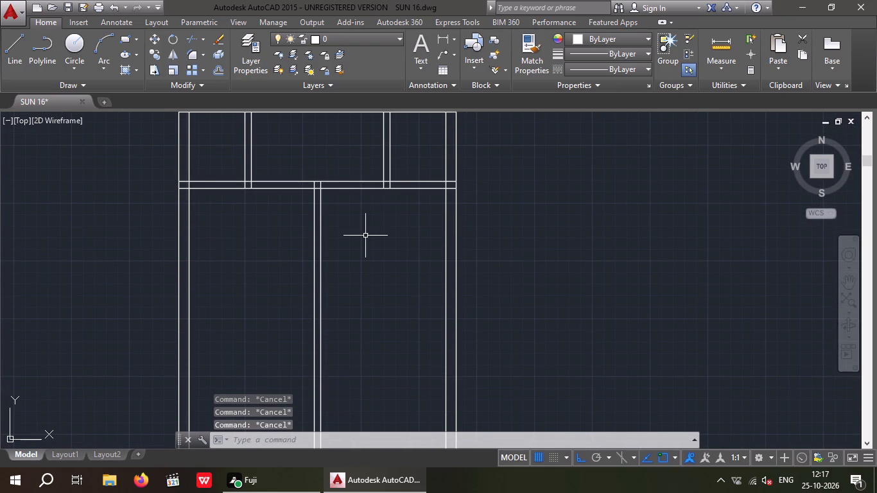
key(o)
key(Return)
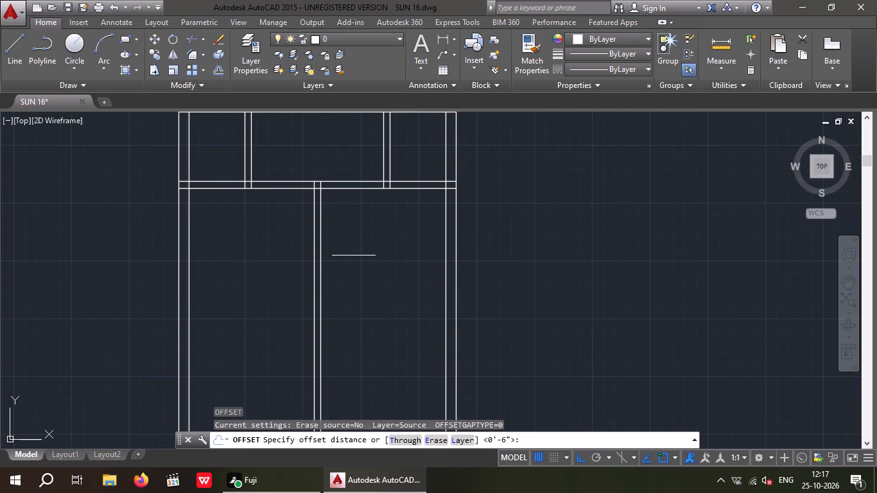
text(9')
key(Return)
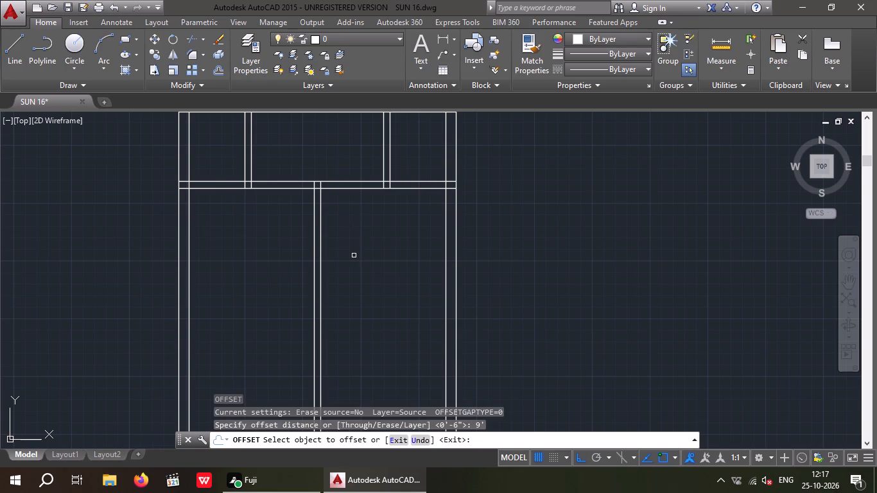
drag(358, 188, 364, 212)
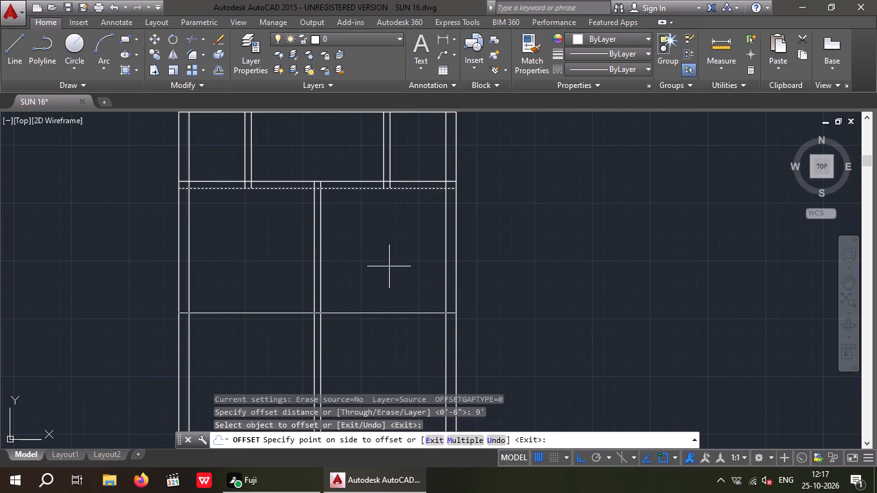
click(389, 266)
key(Escape)
key(Escape)
Offset the new horizontal line 6" downward to form a third cross partition.
key(o)
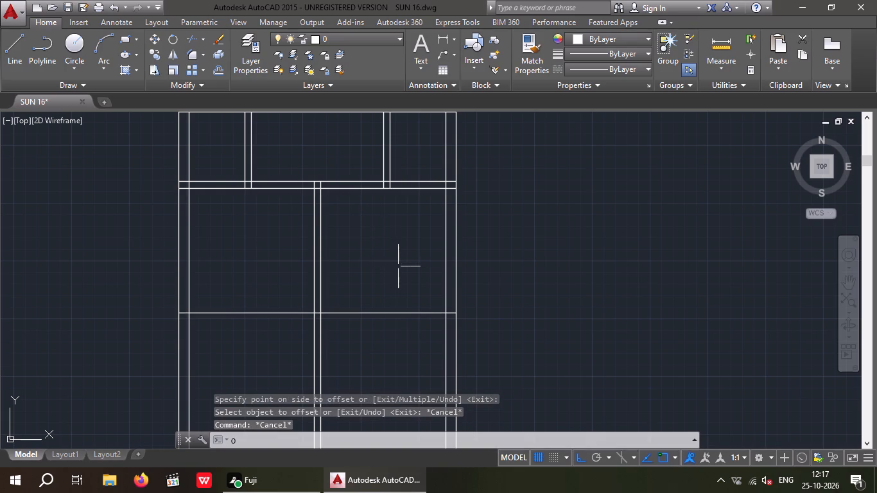
key(Return)
key(6)
key(shift+quotedbl)
key(Return)
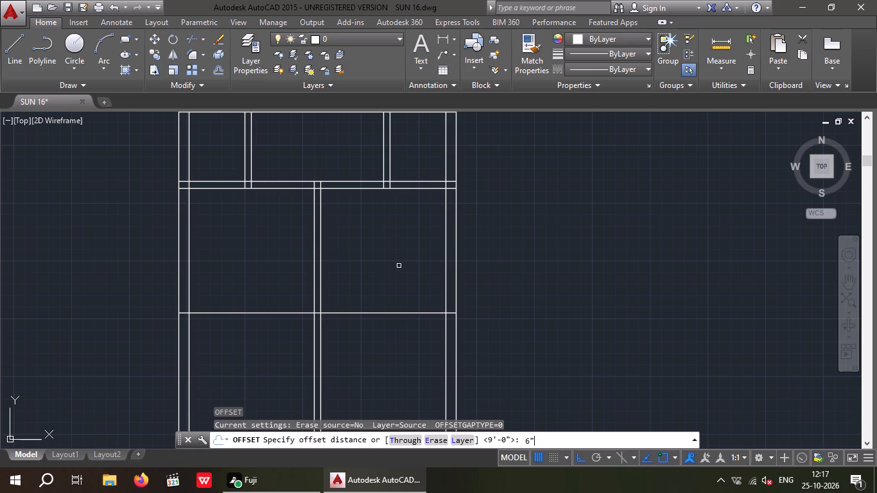
drag(359, 314, 359, 325)
click(359, 330)
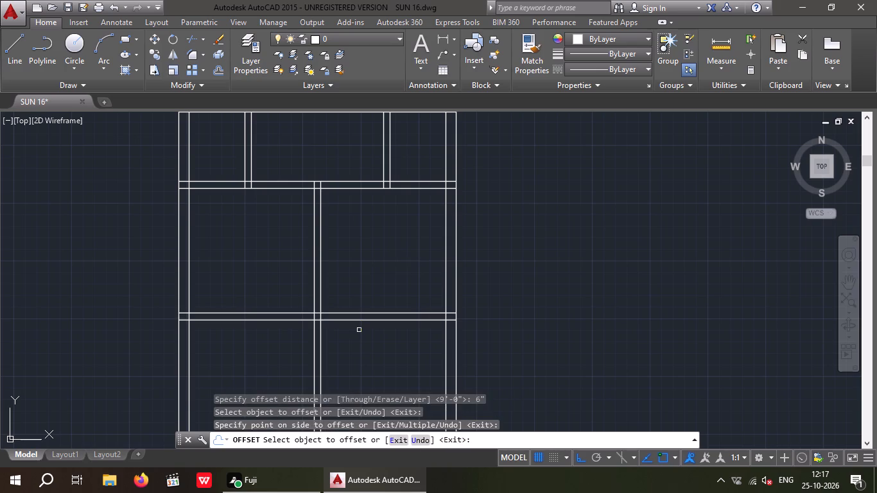
key(Escape)
key(Escape)
Trim both lines of the third cross partition across the left wall and the room left of the central partition.
text(TR)
key(space)
key(space)
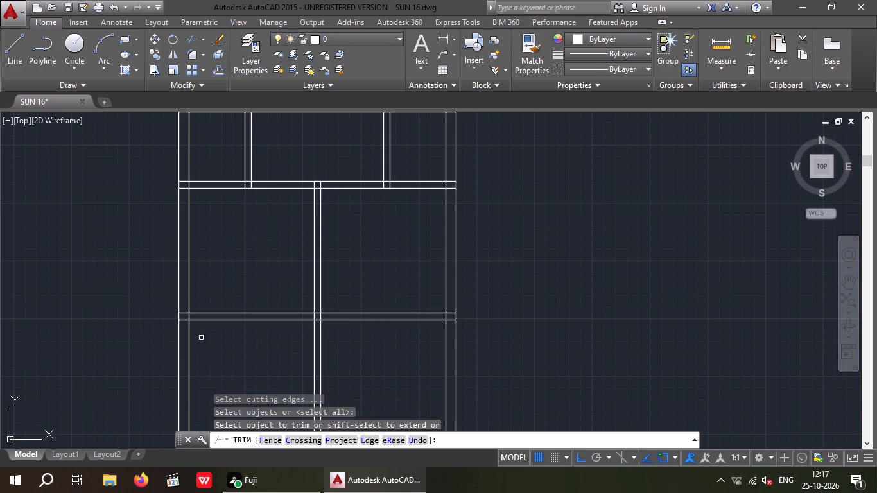
scroll(177, 316, up, 3)
drag(212, 350, 203, 325)
click(200, 288)
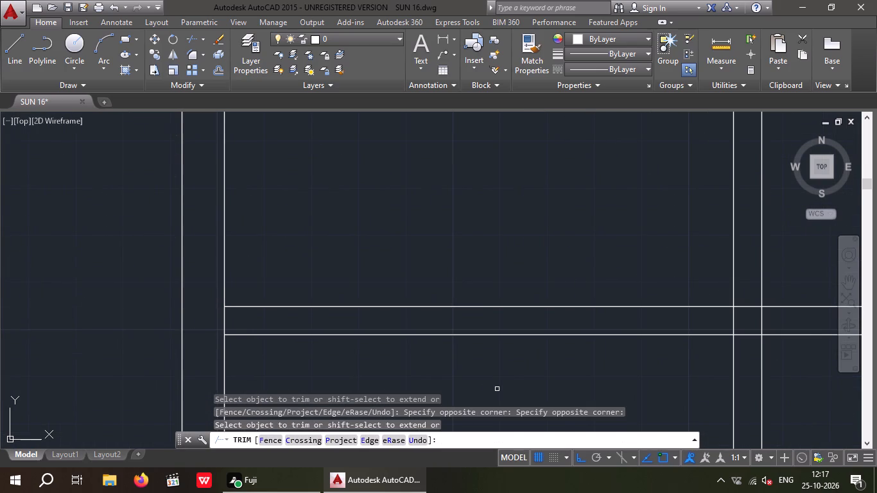
drag(498, 388, 488, 367)
click(455, 279)
scroll(456, 265, down, 5)
middle_drag(465, 279, 370, 272)
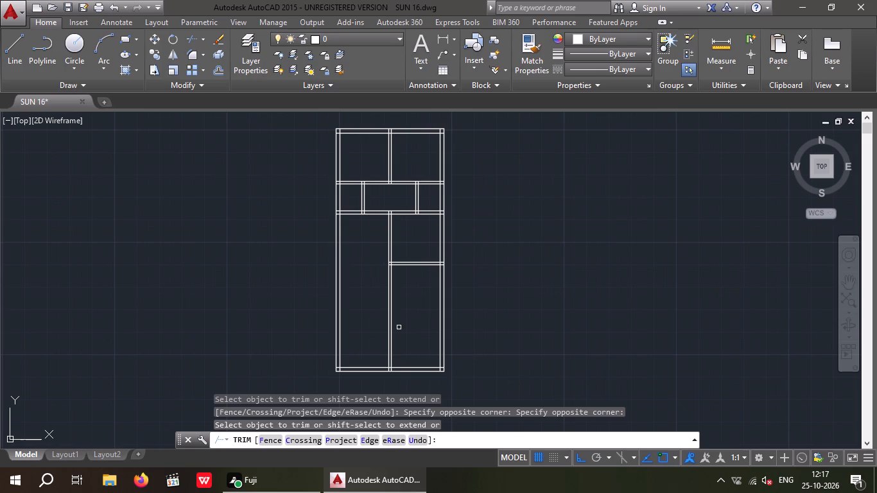
key(Escape)
key(Escape)
key(Escape)
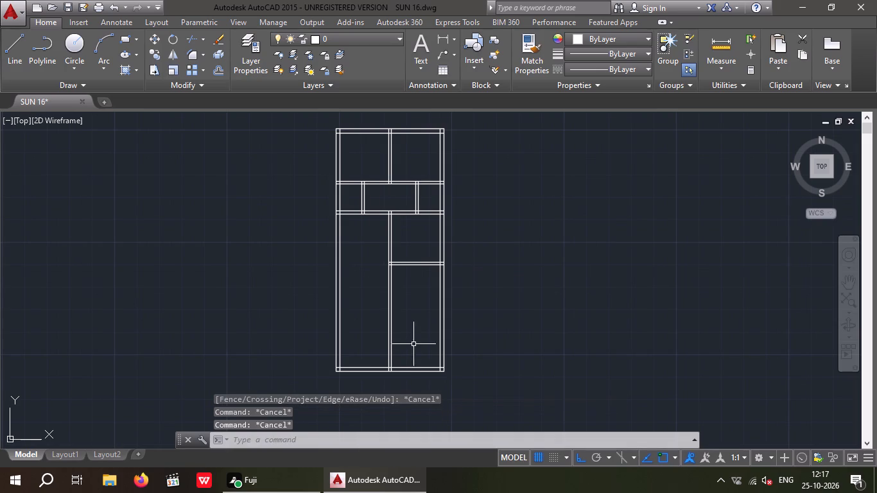
Offset the bottom line of the third cross partition 8' downward in the room right of the central partition.
key(o)
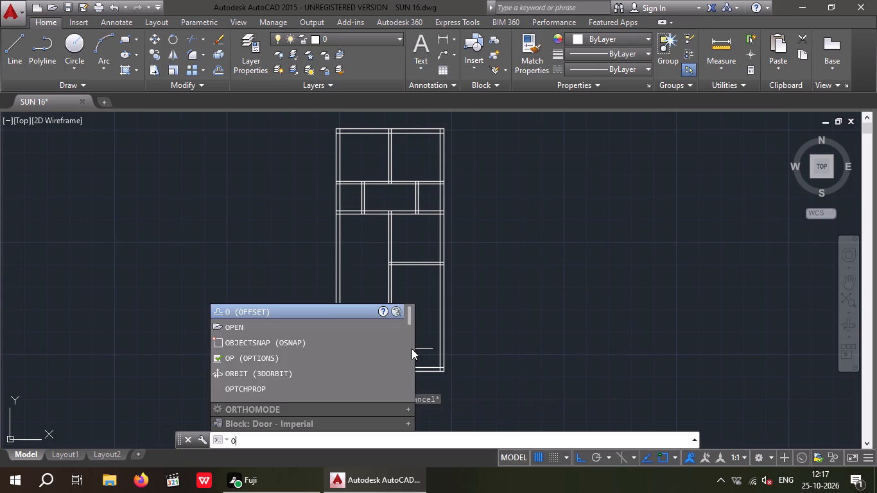
key(Return)
text(8')
key(Return)
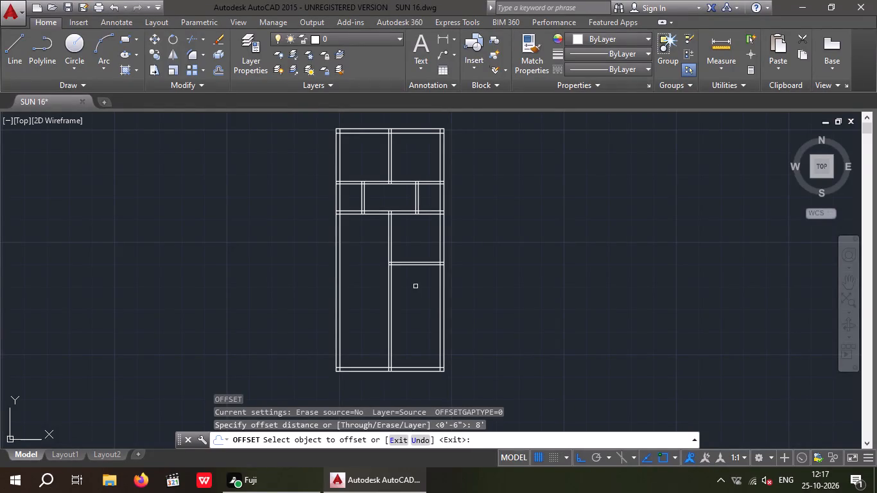
scroll(413, 273, up, 2)
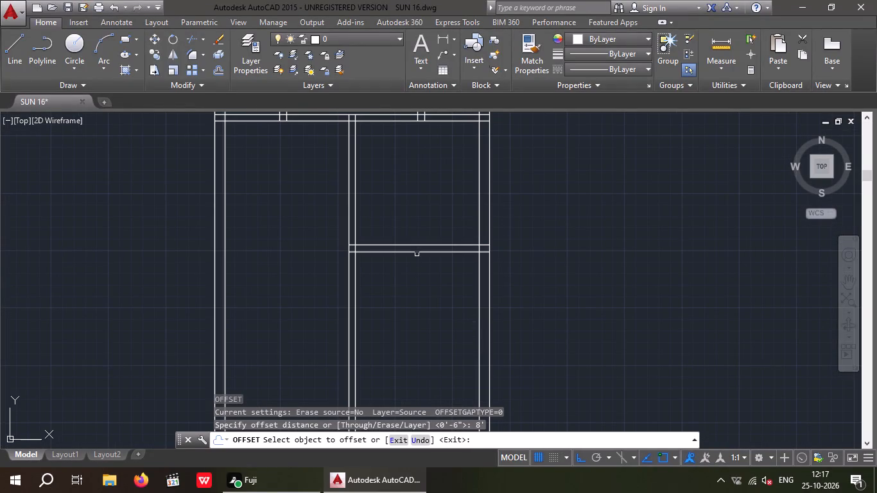
drag(417, 253, 417, 295)
click(422, 306)
middle_drag(422, 306, 411, 243)
scroll(411, 246, down, 1)
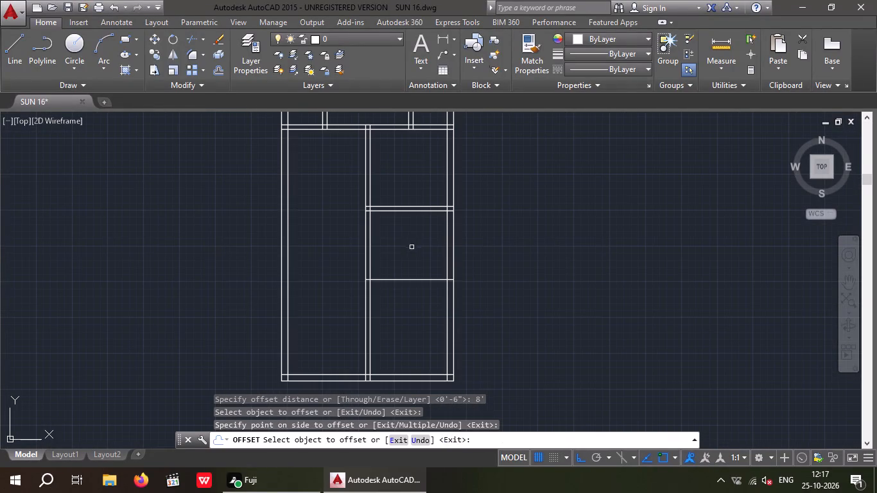
key(Escape)
key(Escape)
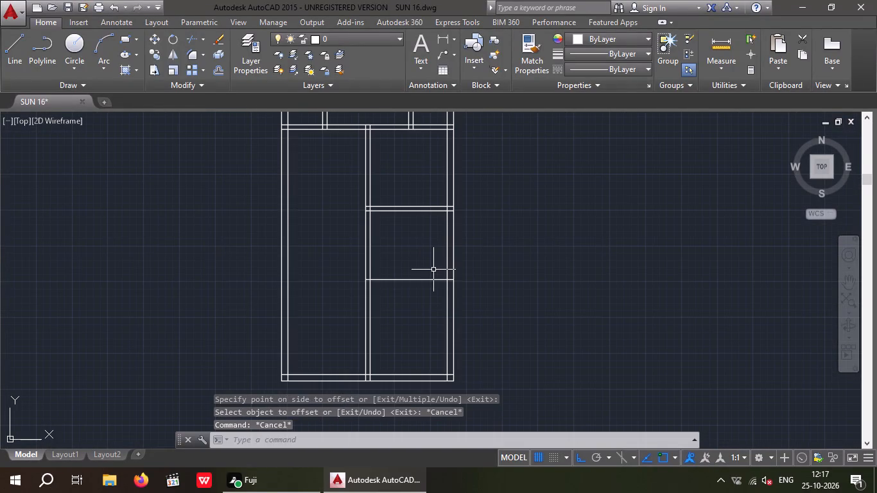
Offset the new horizontal line 9" downward to form a 9" cross wall right of the central partition.
key(o)
key(Return)
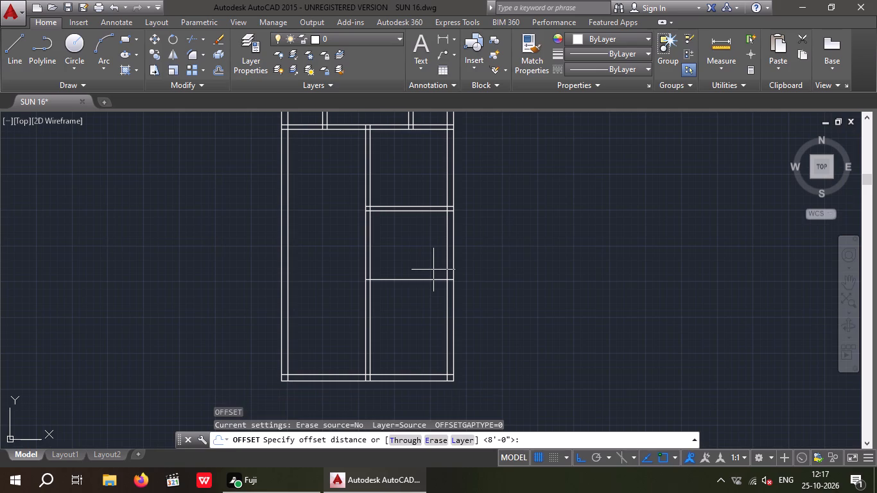
key(9)
key(shift+quotedbl)
key(Return)
scroll(395, 279, up, 1)
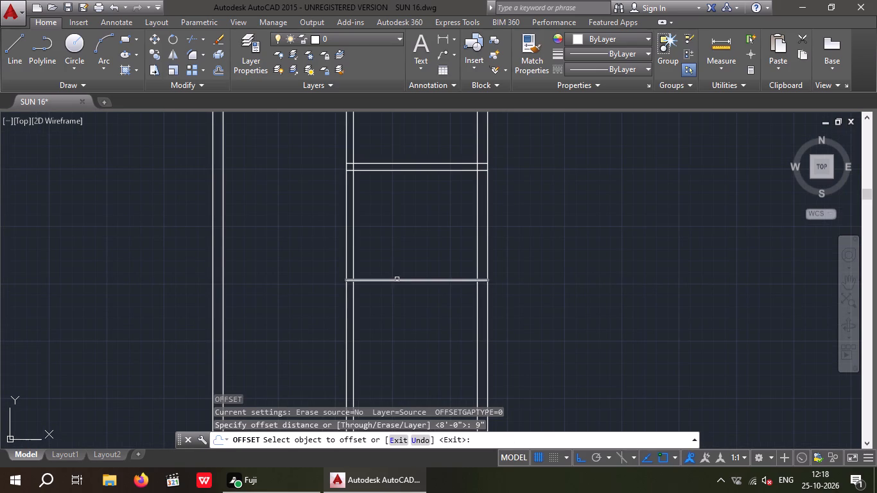
drag(397, 279, 399, 289)
click(399, 296)
scroll(398, 286, down, 1)
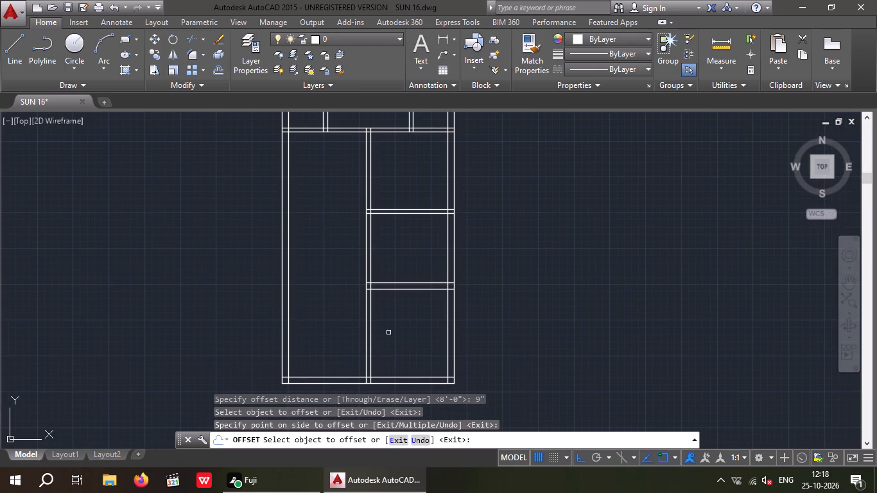
Trim away the right line of the central partition below the 9" cross wall.
key(Escape)
key(Escape)
scroll(378, 304, up, 1)
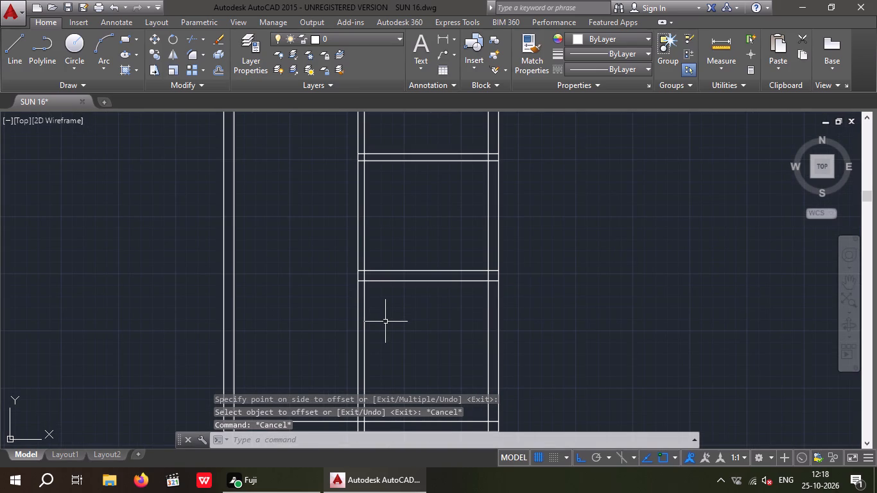
scroll(378, 319, up, 1)
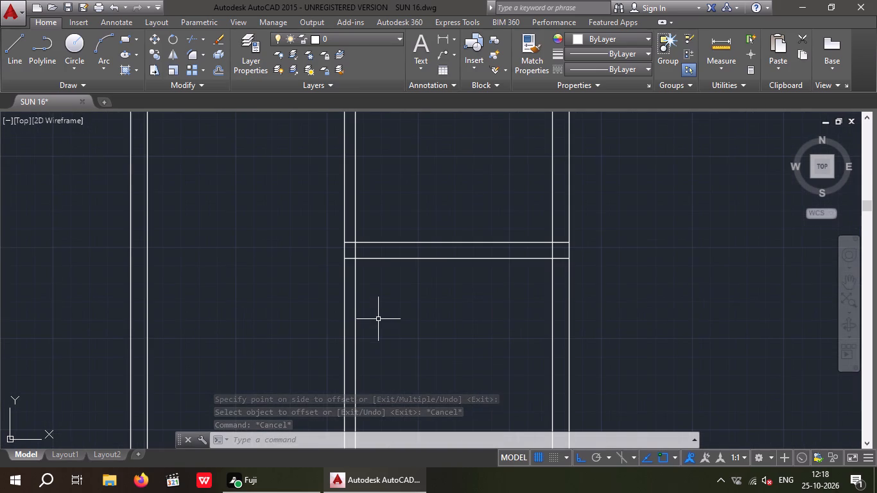
text(TR)
key(space)
key(space)
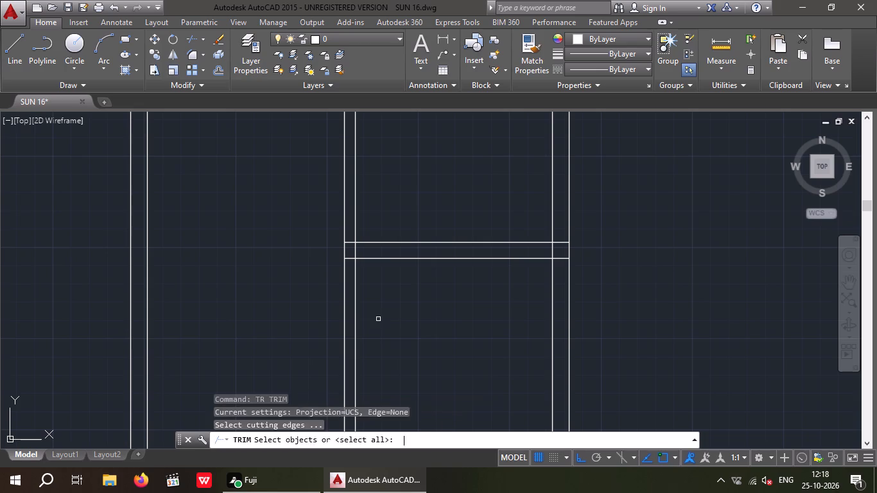
click(355, 328)
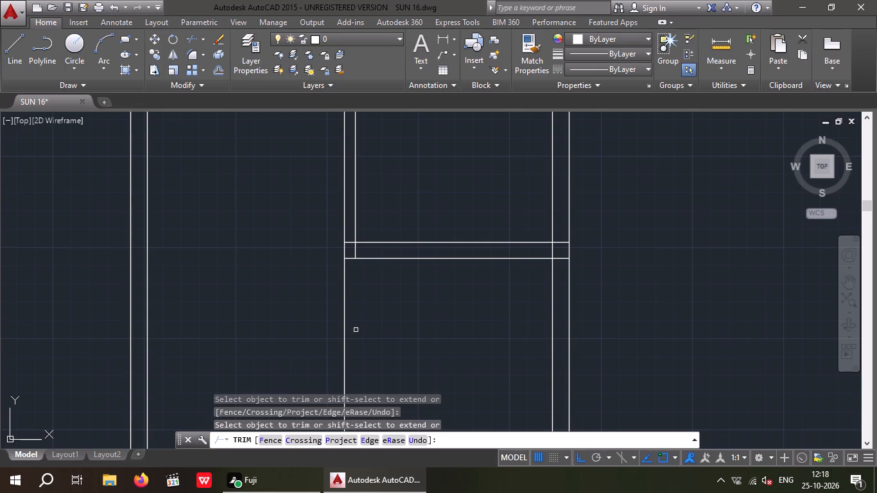
key(Escape)
key(Escape)
scroll(375, 318, down, 1)
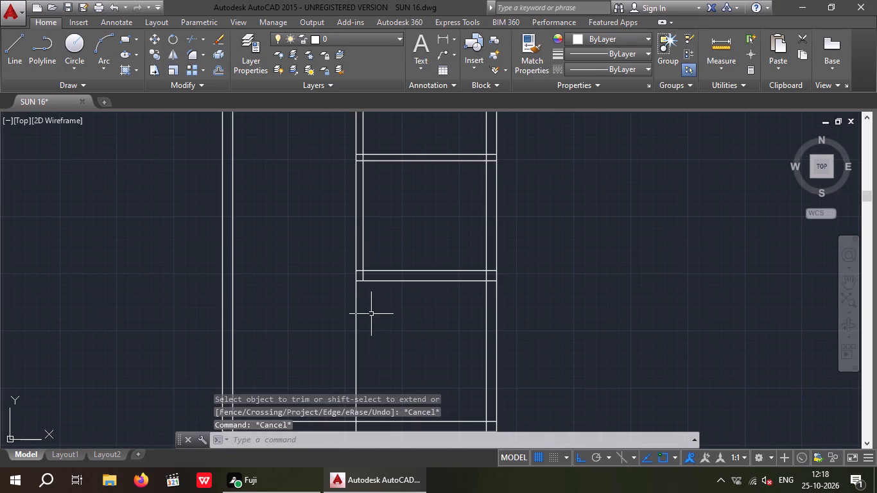
Offset the left line of the central partition 9" to the right to thicken the wall below the cross wall.
key(o)
key(Return)
key(9)
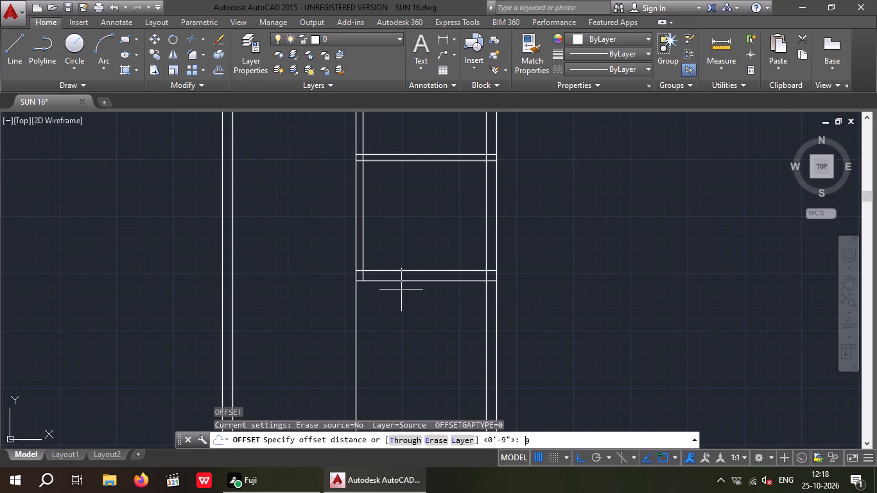
key(shift+quotedbl)
key(Return)
scroll(341, 322, up, 1)
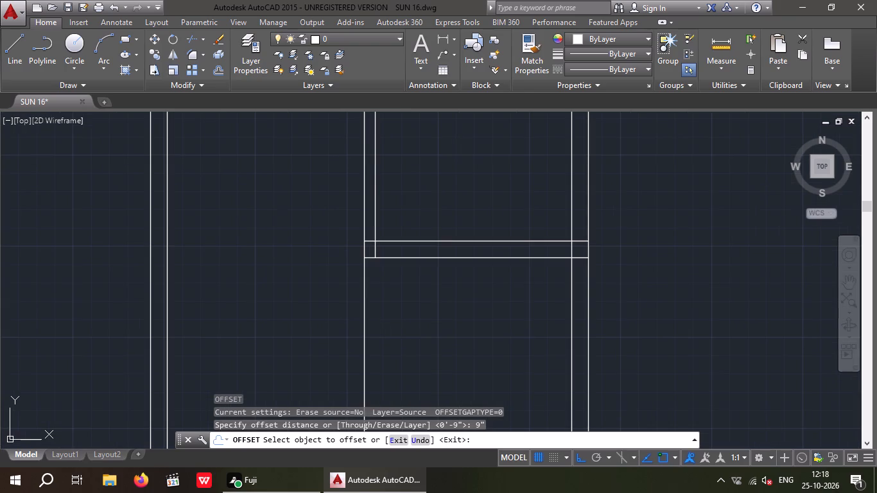
drag(363, 321, 374, 320)
click(410, 318)
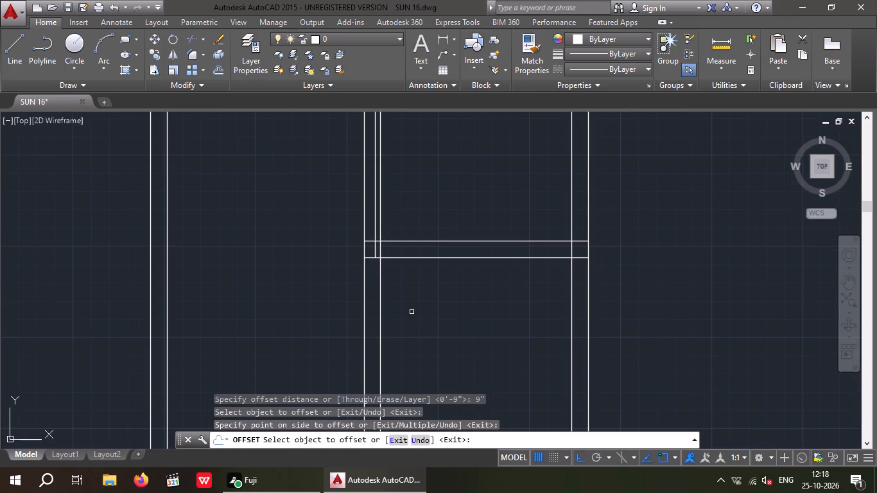
key(Escape)
key(Escape)
Trim the new vertical line above the 9" cross wall and the 6" partition's right line inside that wall.
key(t)
key(r)
key(space)
key(space)
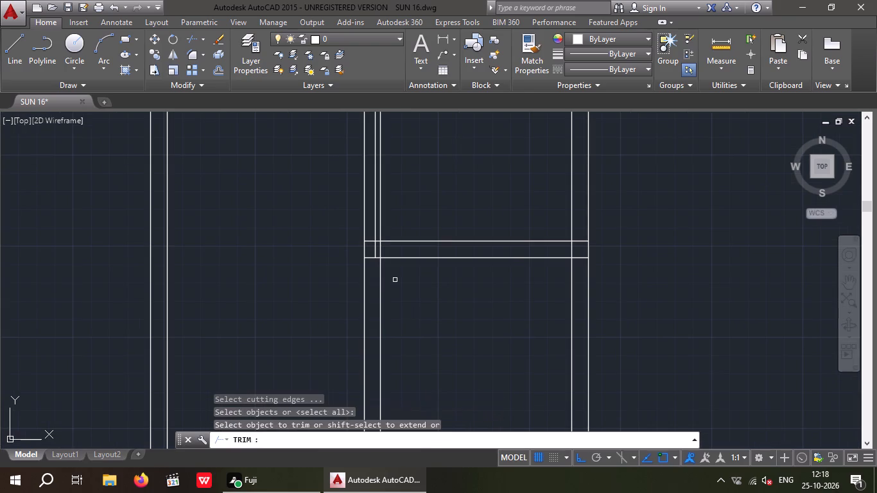
scroll(389, 246, up, 4)
click(324, 180)
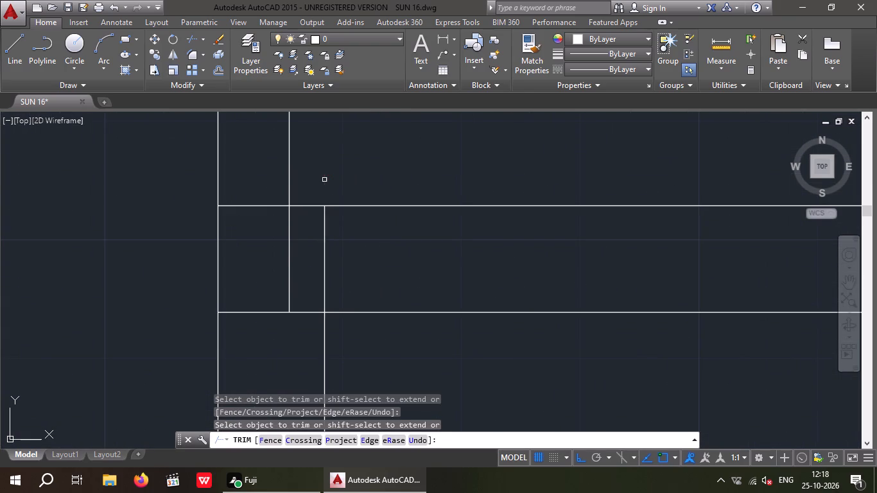
click(289, 257)
scroll(299, 208, down, 5)
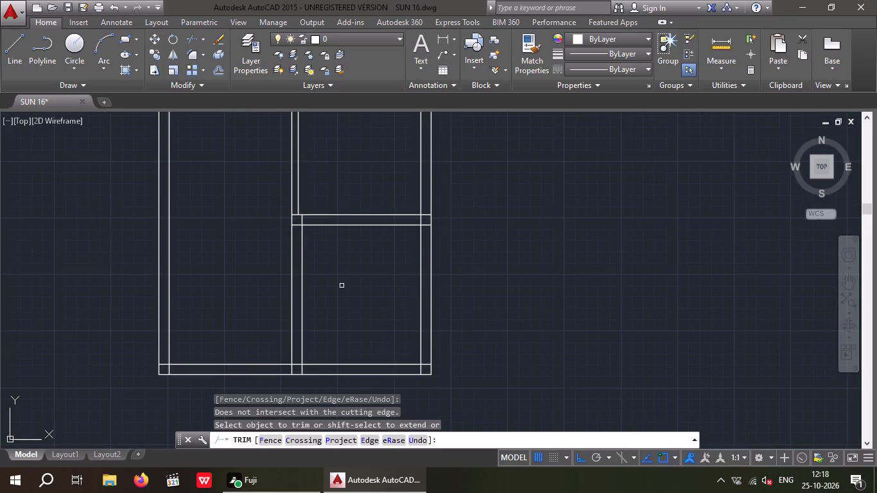
middle_drag(336, 293, 345, 255)
middle_drag(372, 307, 361, 256)
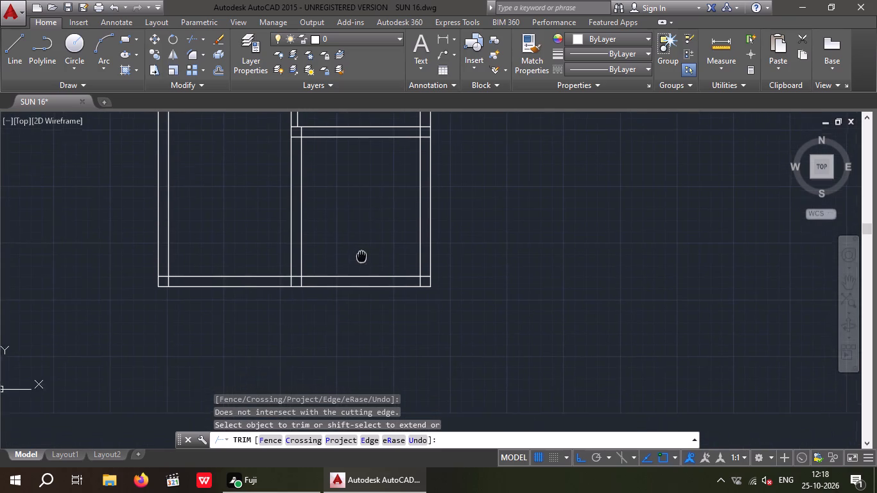
middle_drag(361, 256, 361, 255)
middle_drag(344, 327, 350, 395)
middle_drag(356, 300, 366, 372)
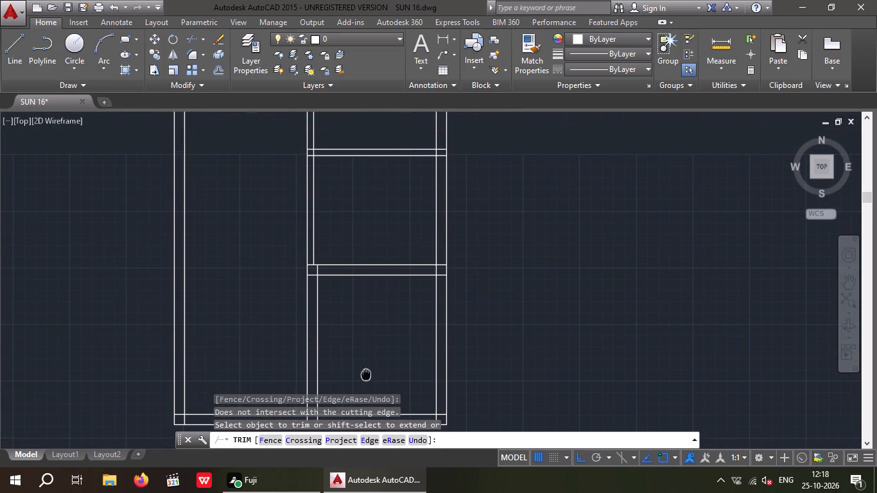
key(Escape)
key(Escape)
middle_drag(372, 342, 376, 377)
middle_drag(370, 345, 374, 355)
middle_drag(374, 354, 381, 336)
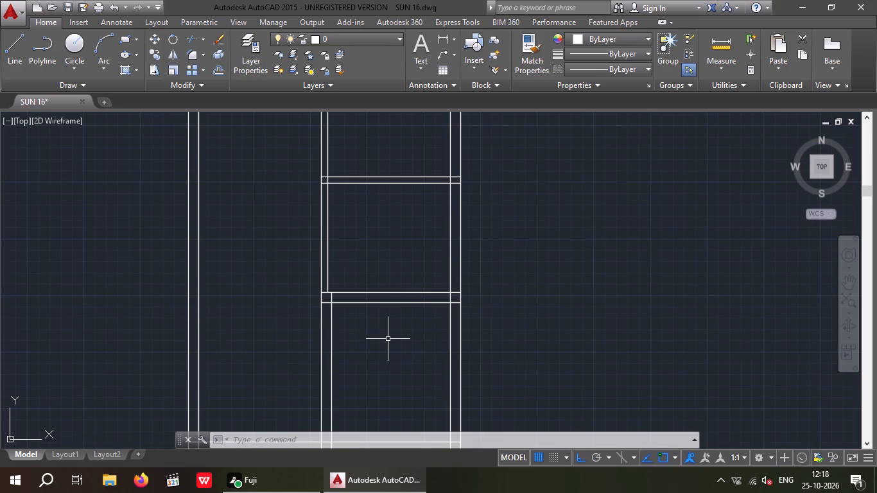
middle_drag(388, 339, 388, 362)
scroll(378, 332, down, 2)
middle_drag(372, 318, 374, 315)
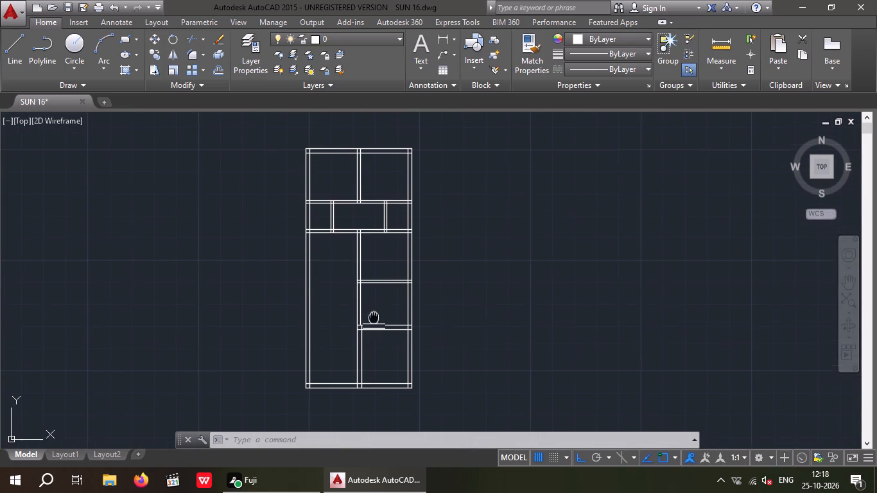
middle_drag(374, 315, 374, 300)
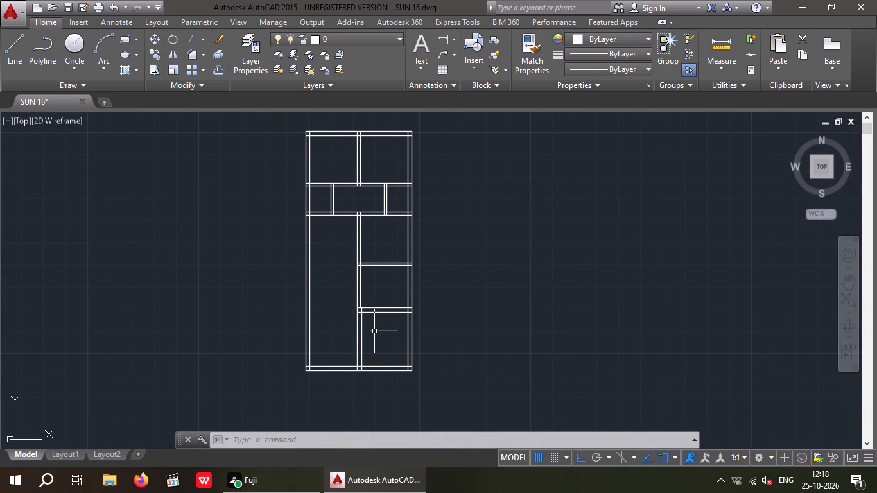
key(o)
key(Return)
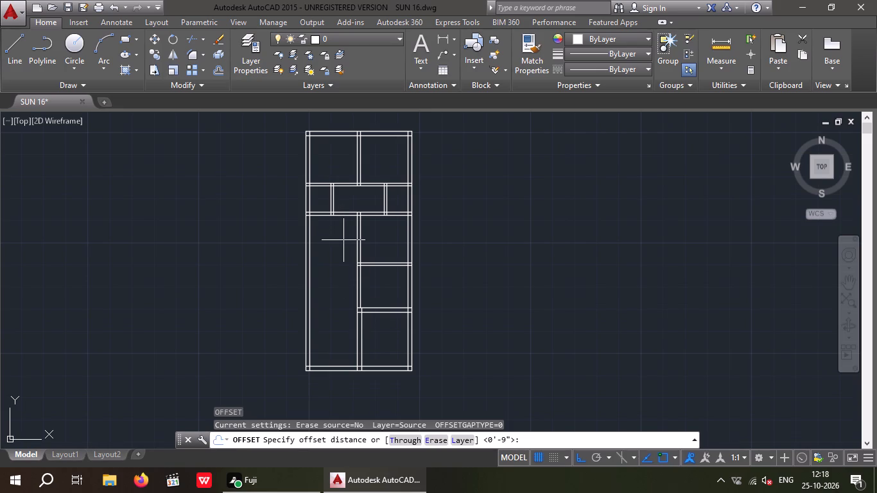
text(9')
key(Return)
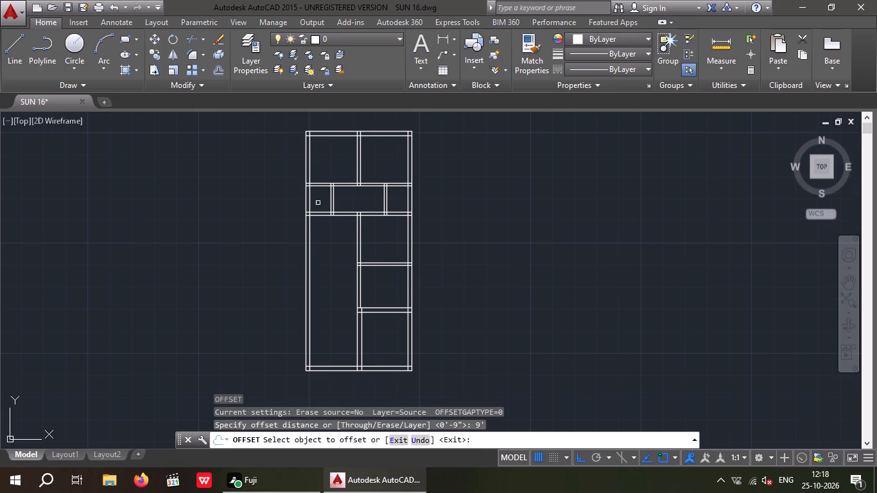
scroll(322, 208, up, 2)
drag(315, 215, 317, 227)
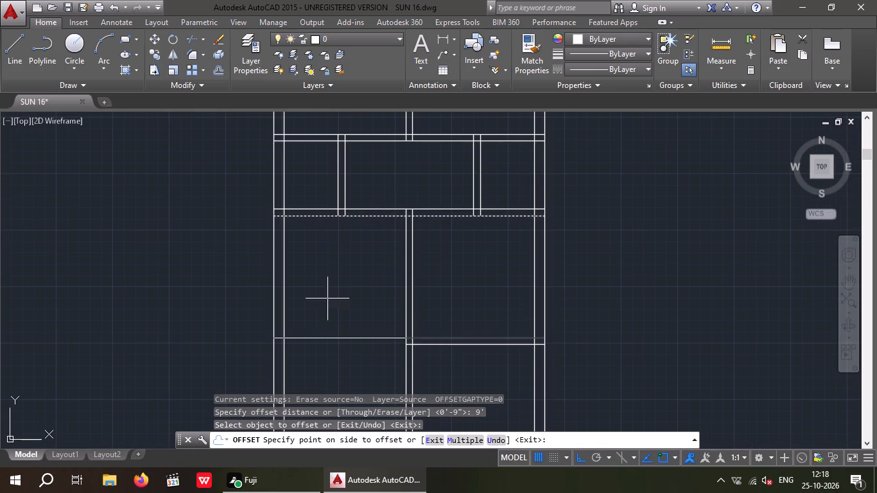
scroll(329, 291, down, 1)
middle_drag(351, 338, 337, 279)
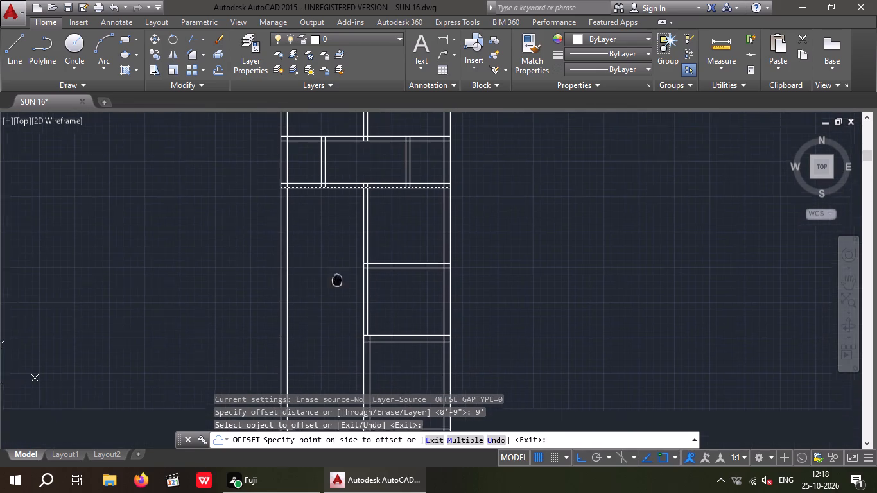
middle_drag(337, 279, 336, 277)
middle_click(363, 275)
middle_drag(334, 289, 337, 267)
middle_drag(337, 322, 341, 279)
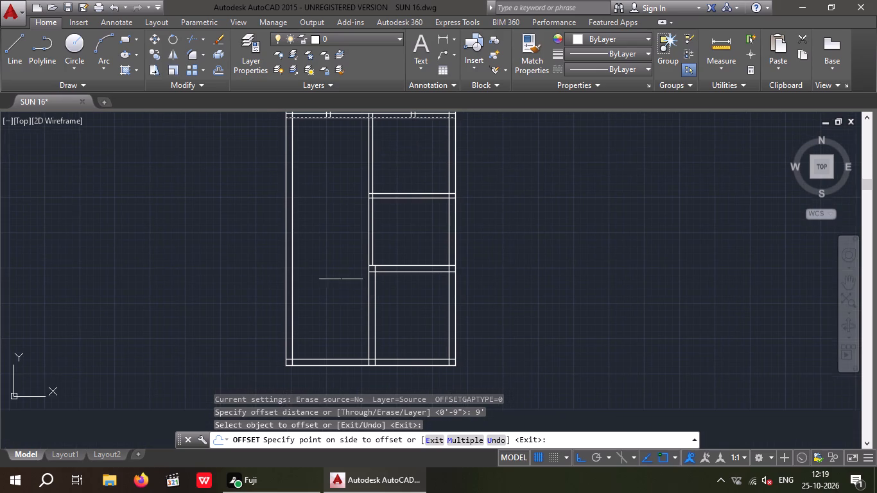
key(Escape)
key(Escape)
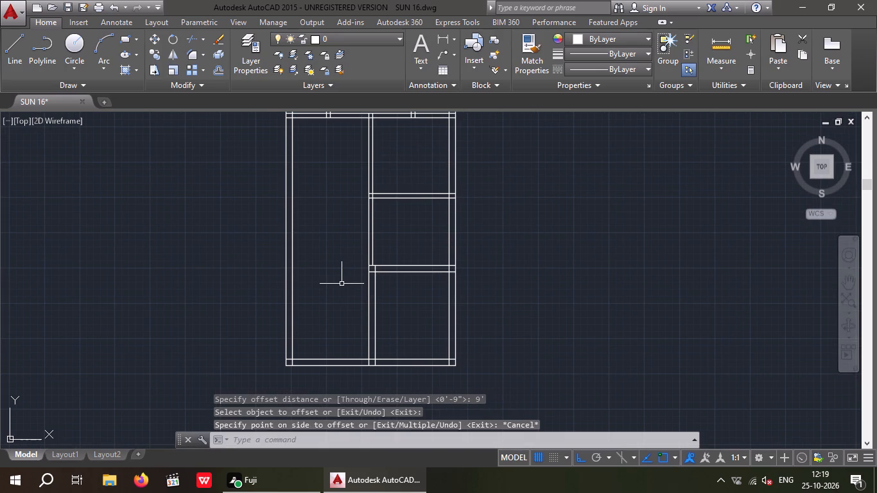
Offset the bottom line of the second cross partition 14' downward to mark a cross partition left of the central partition.
key(o)
key(Return)
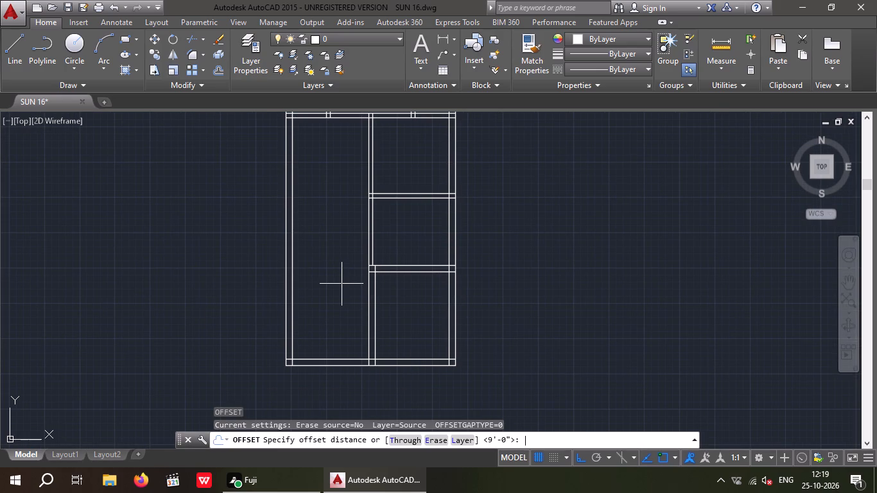
text(14')
key(Return)
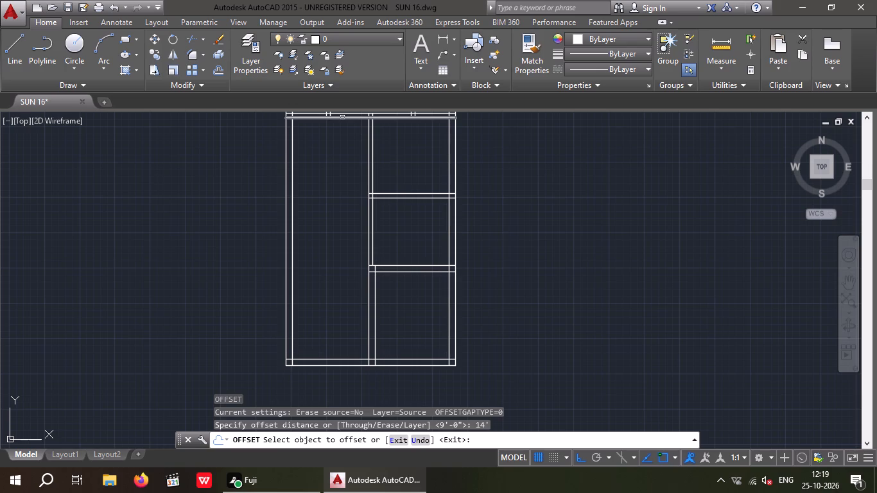
scroll(346, 119, up, 1)
middle_click(351, 138)
drag(349, 120, 351, 139)
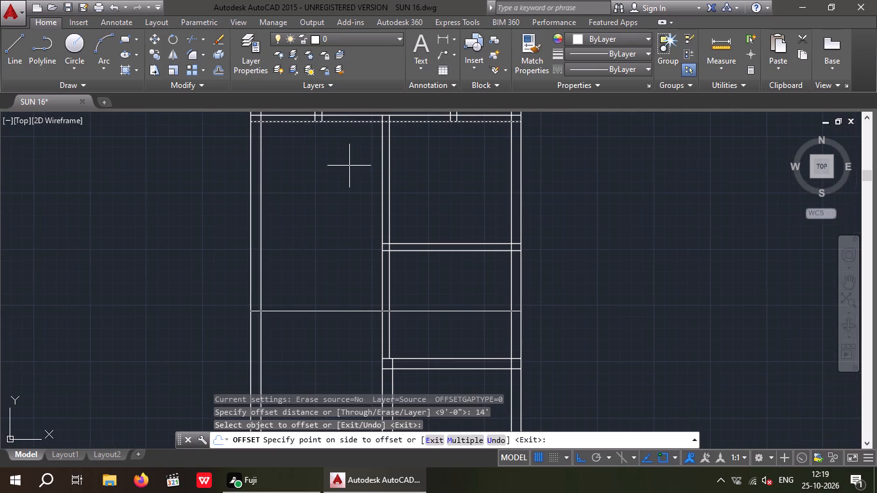
click(349, 166)
scroll(343, 191, down, 3)
key(Escape)
key(Escape)
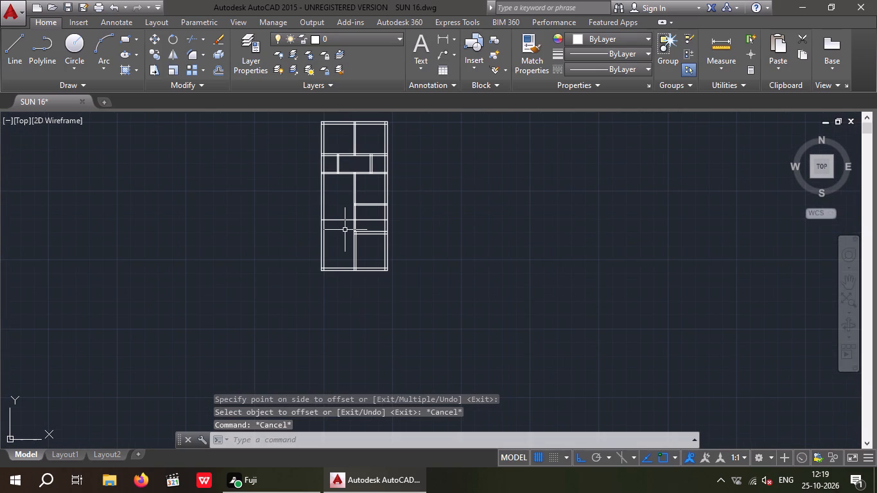
Offset the new horizontal line 6" downward to form a 6" cross partition.
key(o)
key(Return)
key(6)
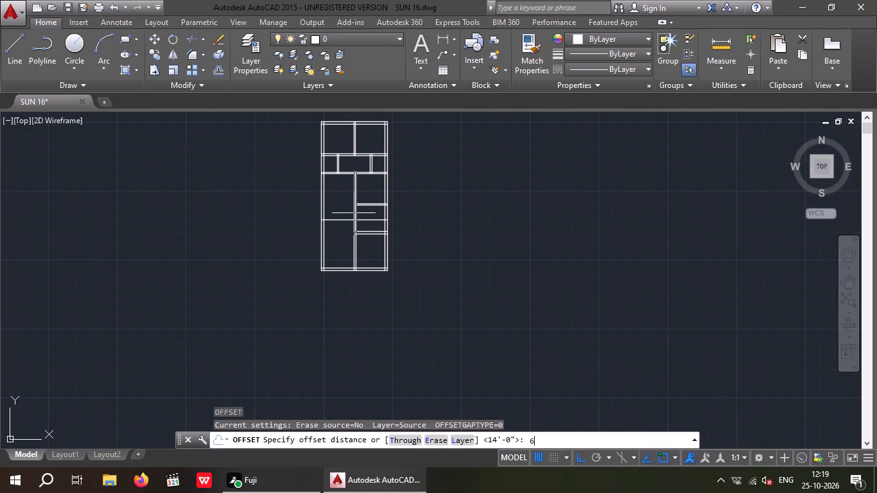
key(shift+quotedbl)
key(Return)
scroll(344, 232, up, 4)
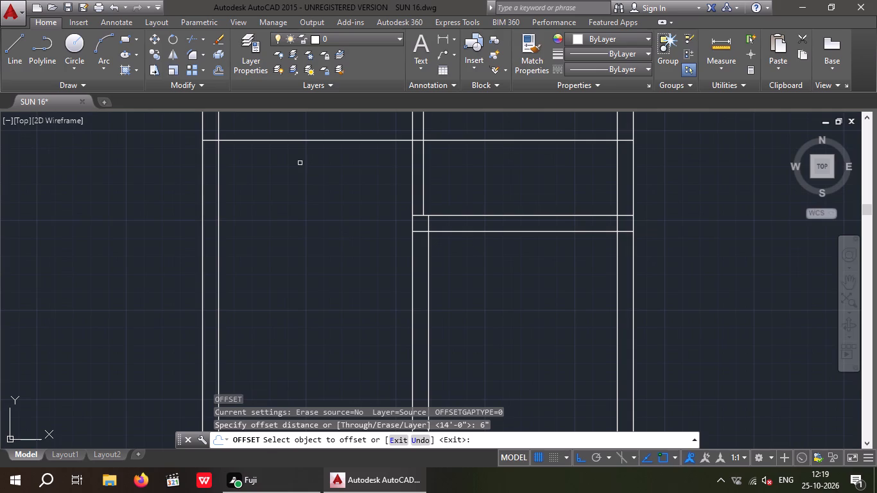
drag(299, 141, 302, 162)
click(305, 174)
scroll(302, 162, down, 2)
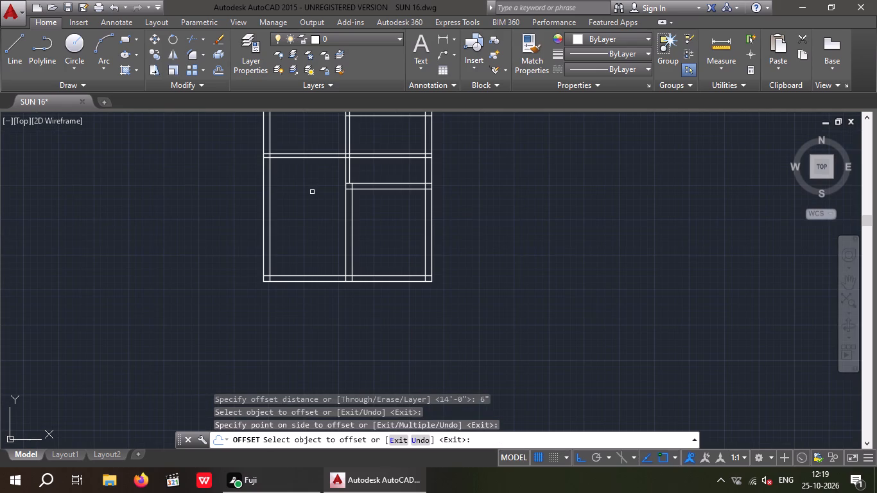
key(Escape)
key(Escape)
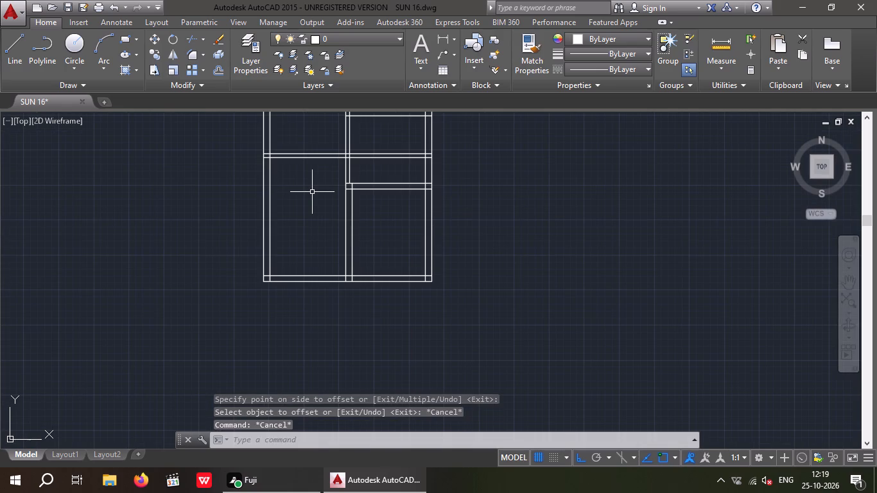
Offset the bottom line of the new 6" cross partition 8' downward.
key(o)
key(Return)
key(8)
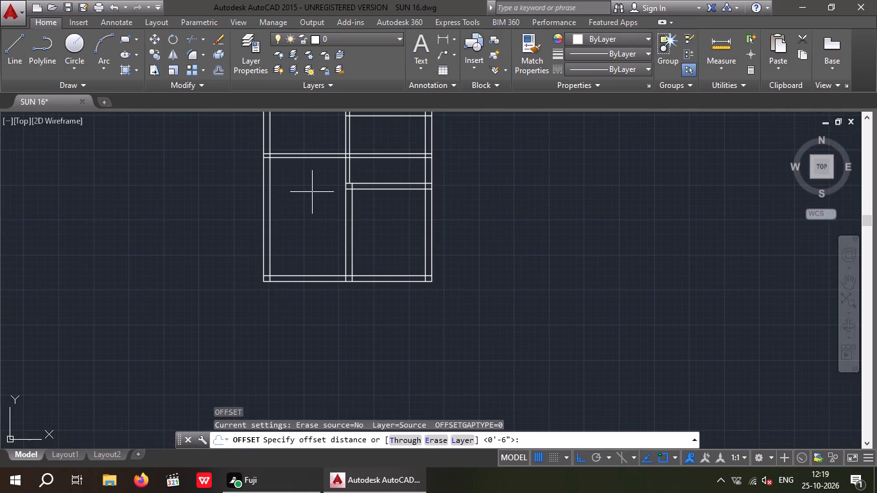
key(apostrophe)
key(Return)
scroll(318, 149, up, 1)
click(312, 163)
click(309, 202)
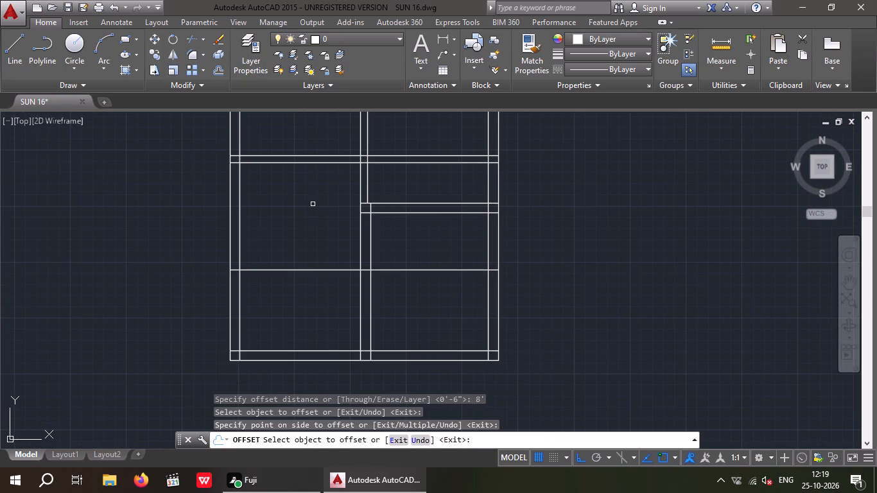
key(Escape)
key(Escape)
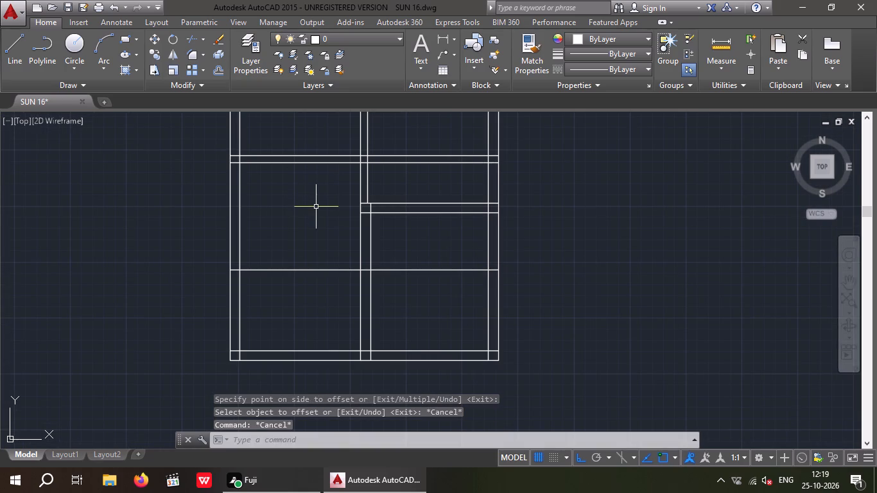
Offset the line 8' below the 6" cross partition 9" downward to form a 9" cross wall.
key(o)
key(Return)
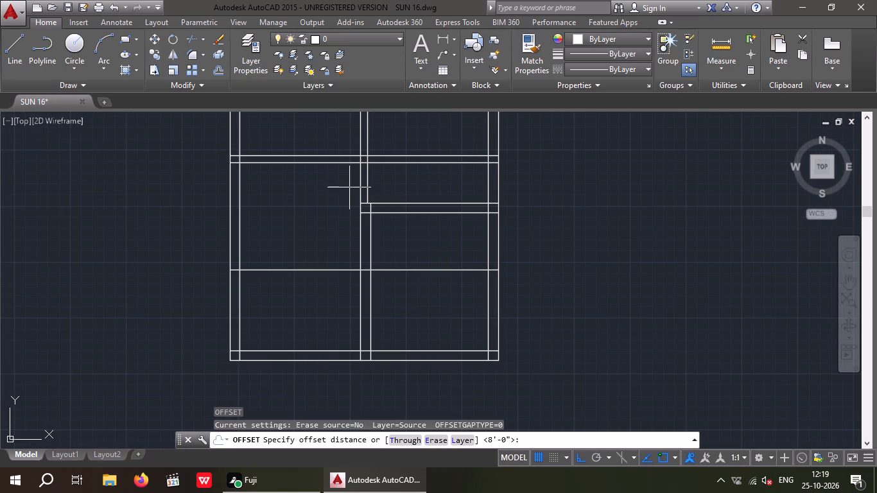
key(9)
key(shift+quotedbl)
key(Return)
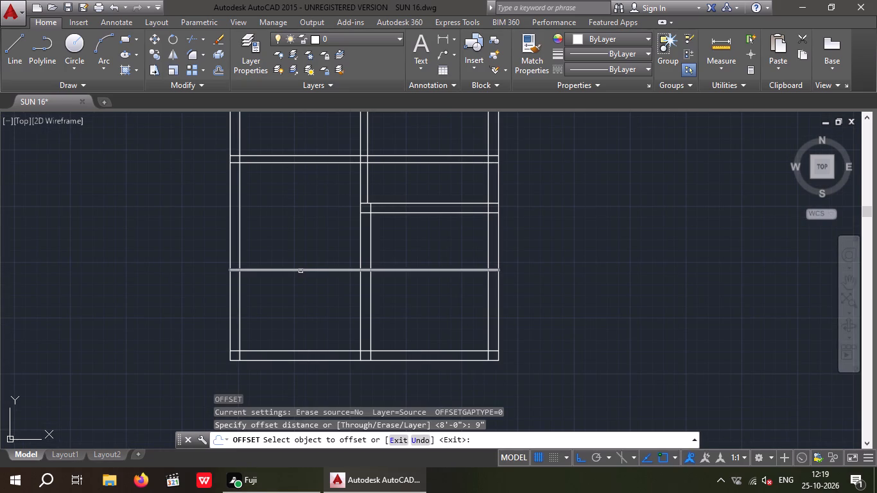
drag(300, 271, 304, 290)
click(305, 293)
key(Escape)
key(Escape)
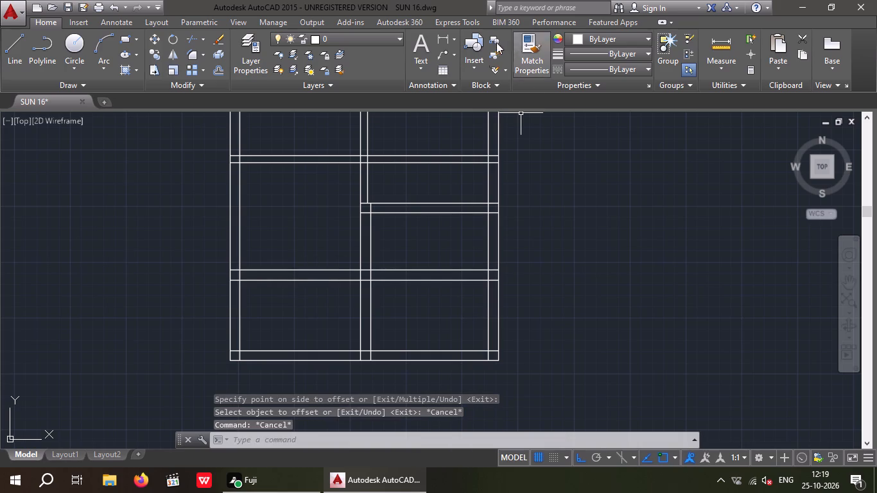
Measure the clear height between the new 9" cross wall and the bottom exterior wall with a linear dimension.
click(442, 43)
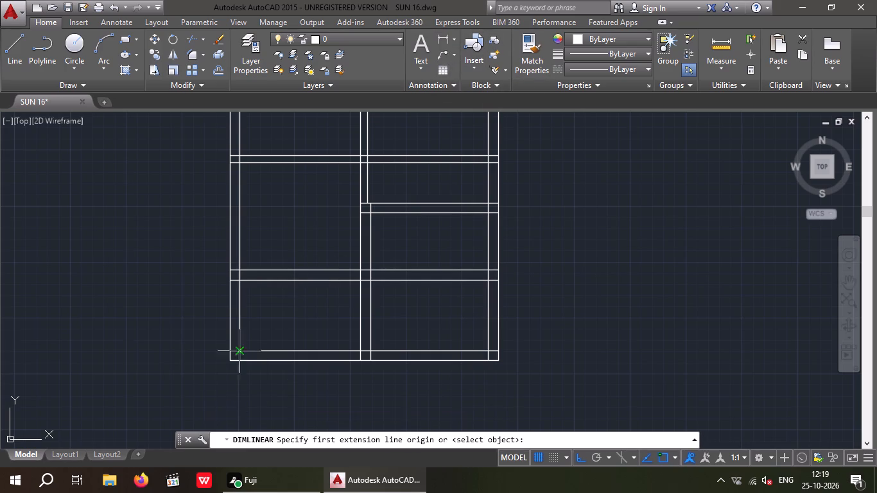
scroll(243, 303, up, 4)
scroll(245, 247, down, 2)
drag(236, 211, 240, 242)
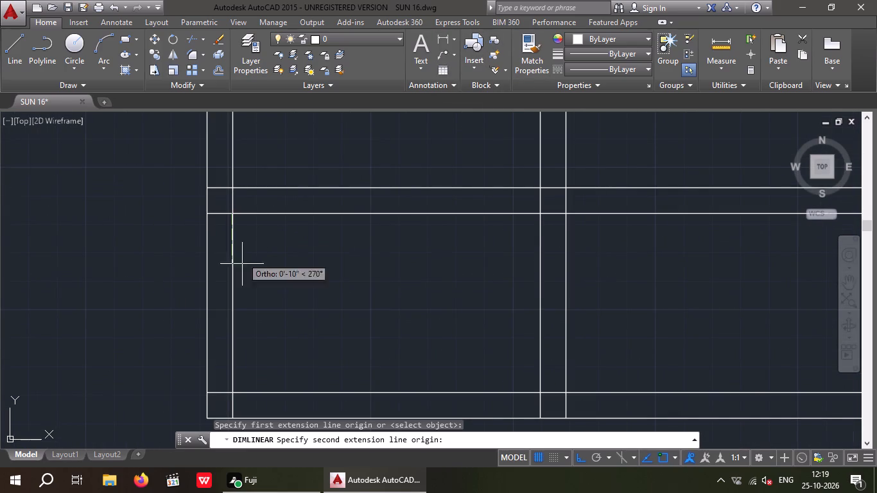
click(234, 393)
scroll(266, 322, up, 1)
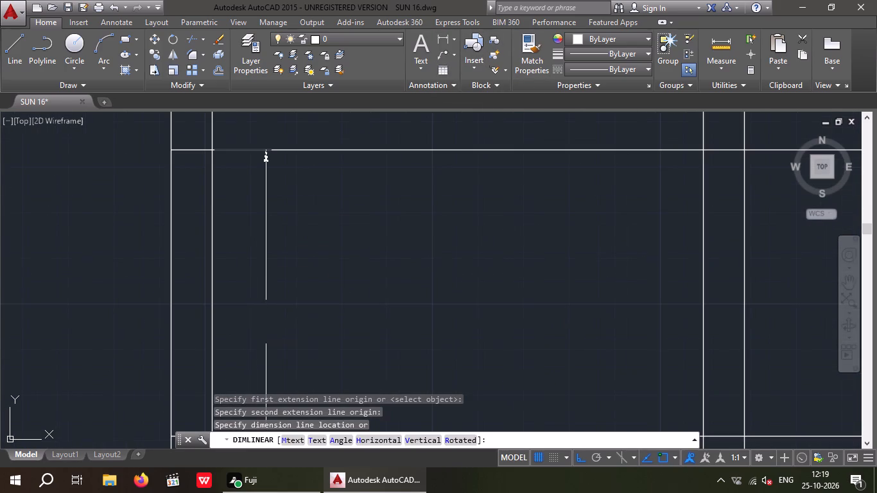
scroll(266, 322, down, 3)
key(Escape)
key(Escape)
Erase both lines of the new 9" cross wall and both lines of the full-width 6" cross partition above it.
drag(310, 301, 299, 290)
click(288, 239)
key(Delete)
middle_drag(309, 256, 332, 361)
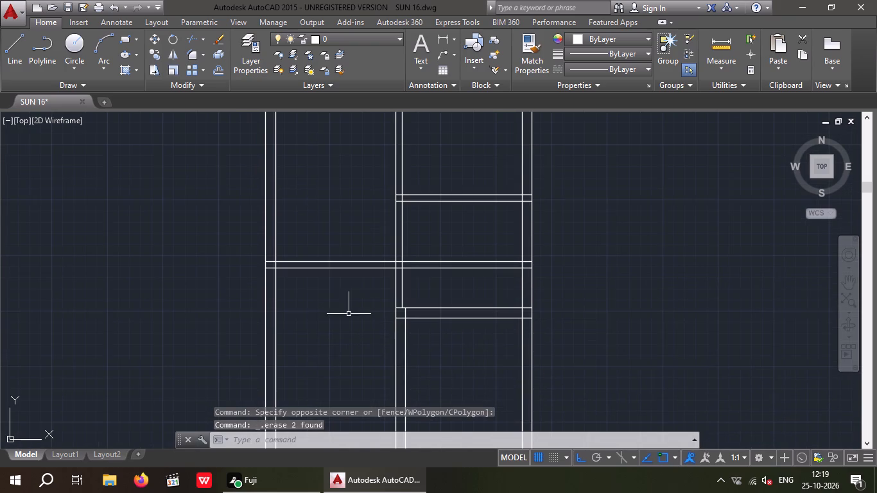
drag(355, 295, 336, 287)
click(320, 238)
key(Delete)
scroll(324, 259, down, 2)
middle_drag(327, 288, 329, 318)
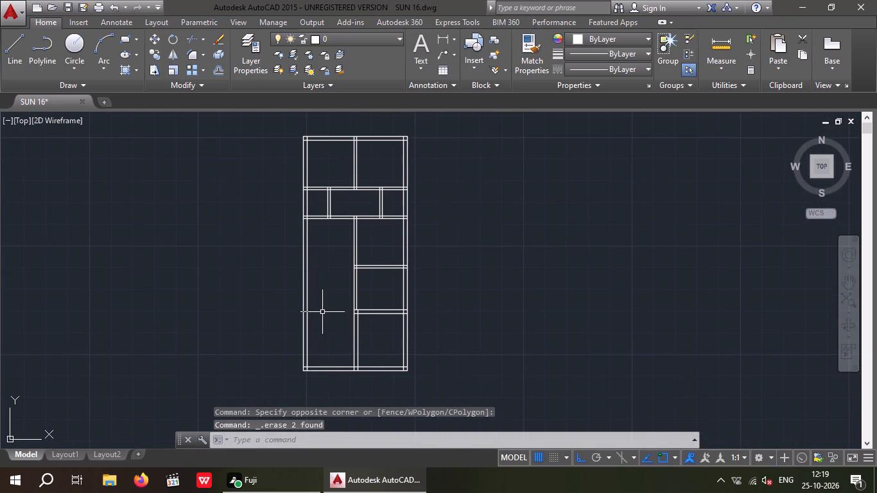
key(Escape)
key(Escape)
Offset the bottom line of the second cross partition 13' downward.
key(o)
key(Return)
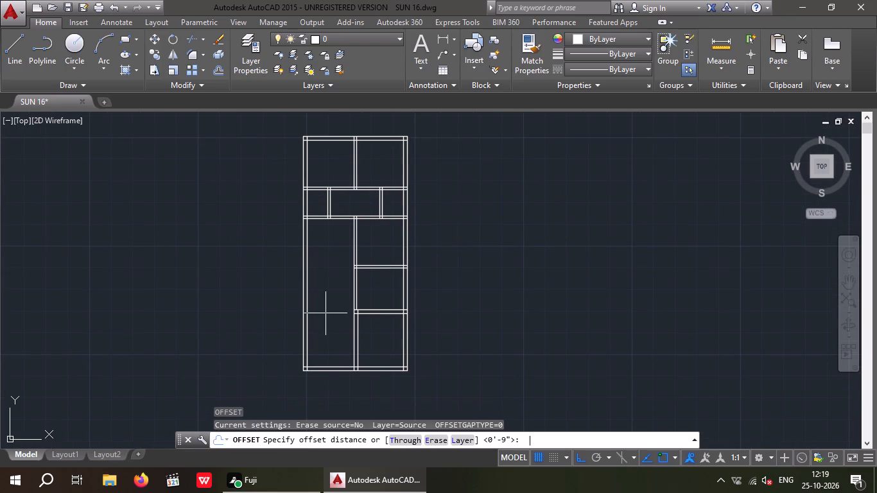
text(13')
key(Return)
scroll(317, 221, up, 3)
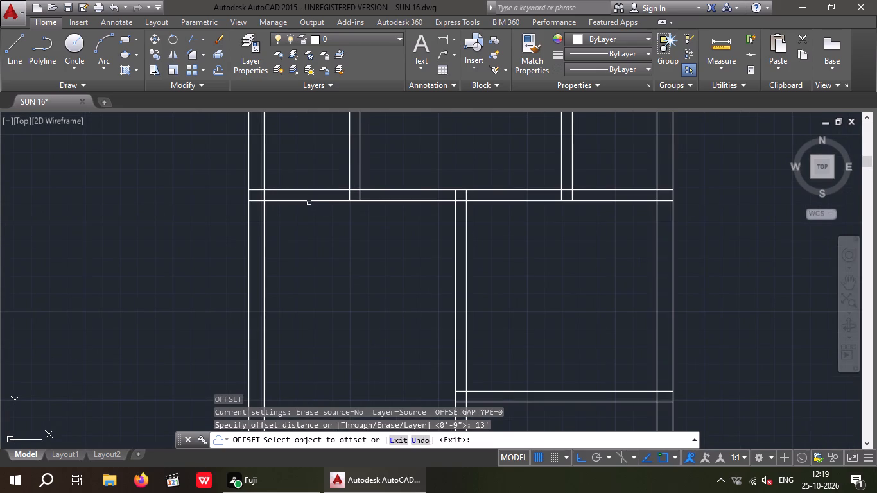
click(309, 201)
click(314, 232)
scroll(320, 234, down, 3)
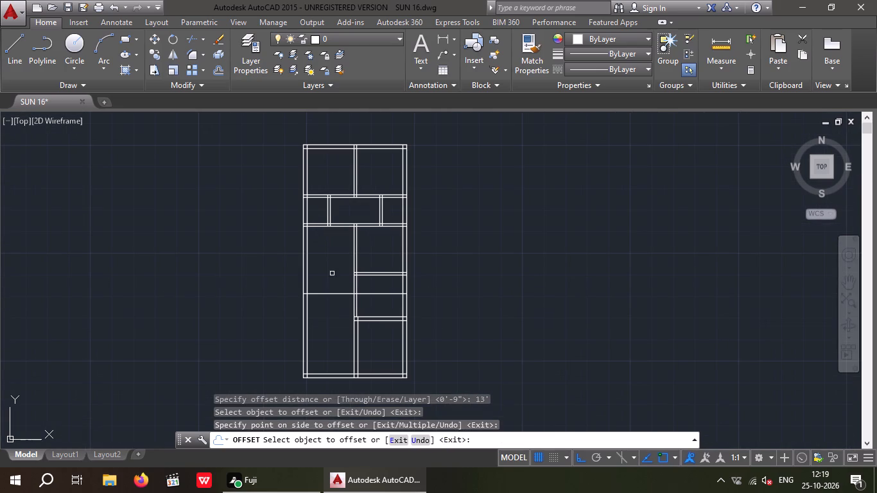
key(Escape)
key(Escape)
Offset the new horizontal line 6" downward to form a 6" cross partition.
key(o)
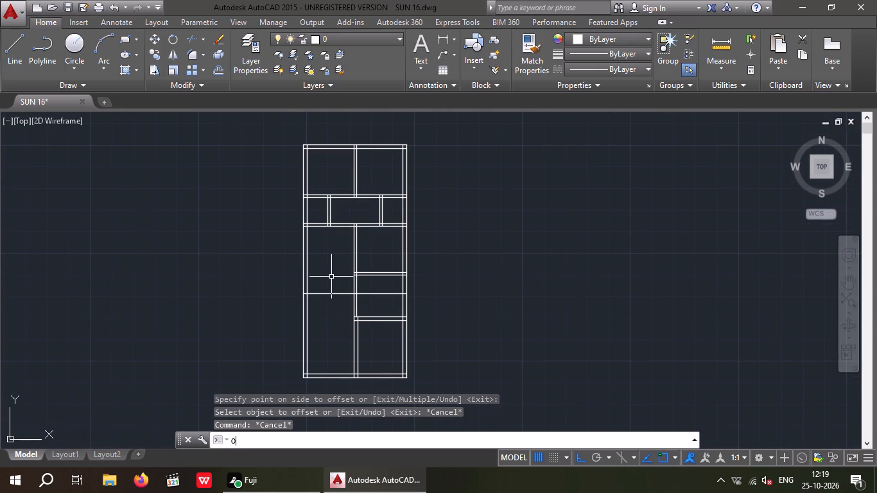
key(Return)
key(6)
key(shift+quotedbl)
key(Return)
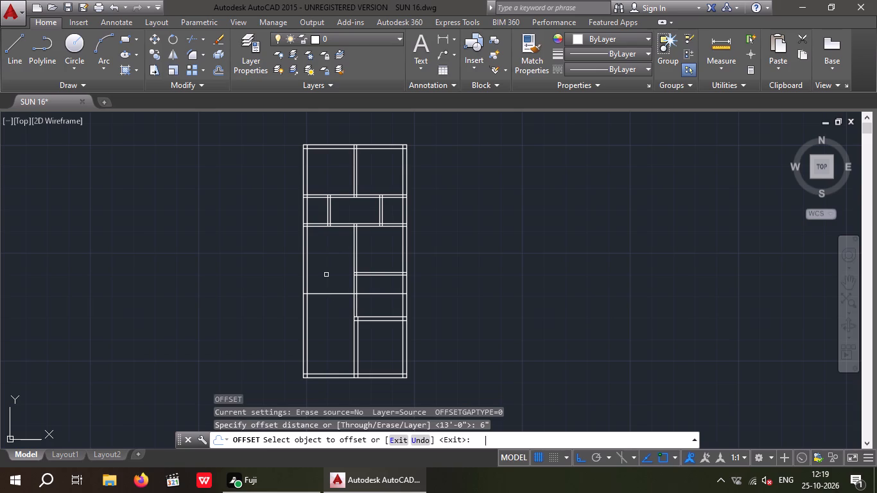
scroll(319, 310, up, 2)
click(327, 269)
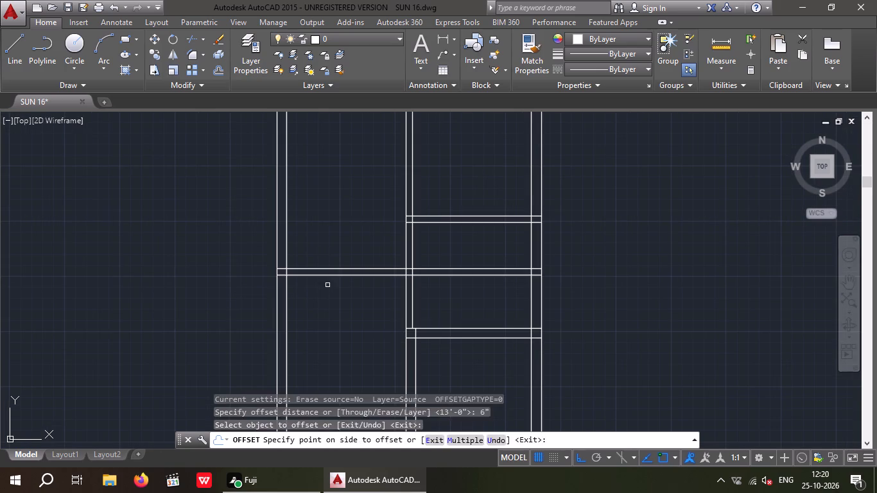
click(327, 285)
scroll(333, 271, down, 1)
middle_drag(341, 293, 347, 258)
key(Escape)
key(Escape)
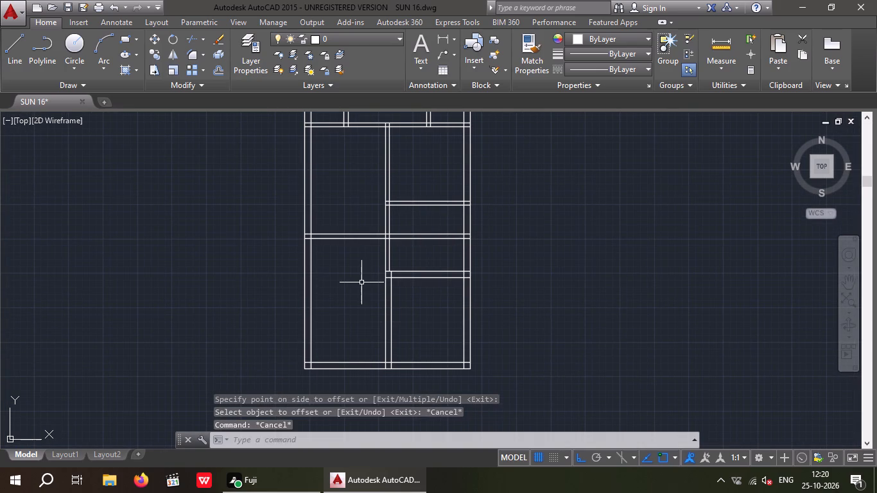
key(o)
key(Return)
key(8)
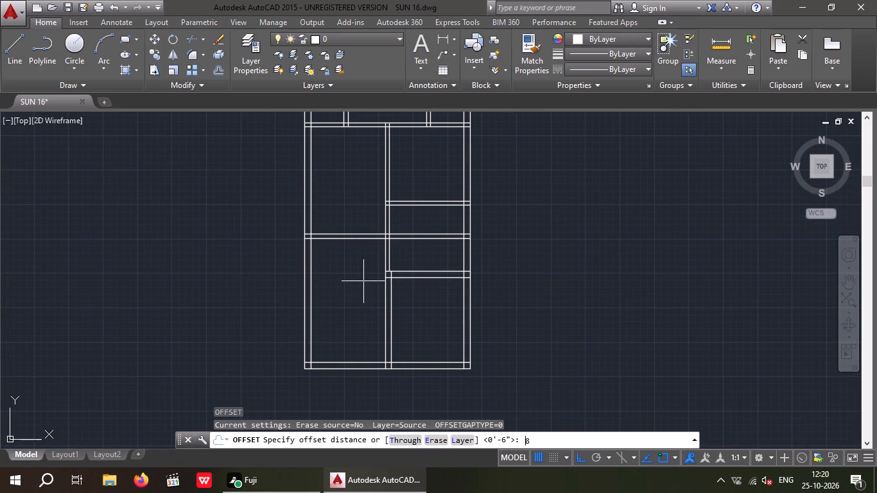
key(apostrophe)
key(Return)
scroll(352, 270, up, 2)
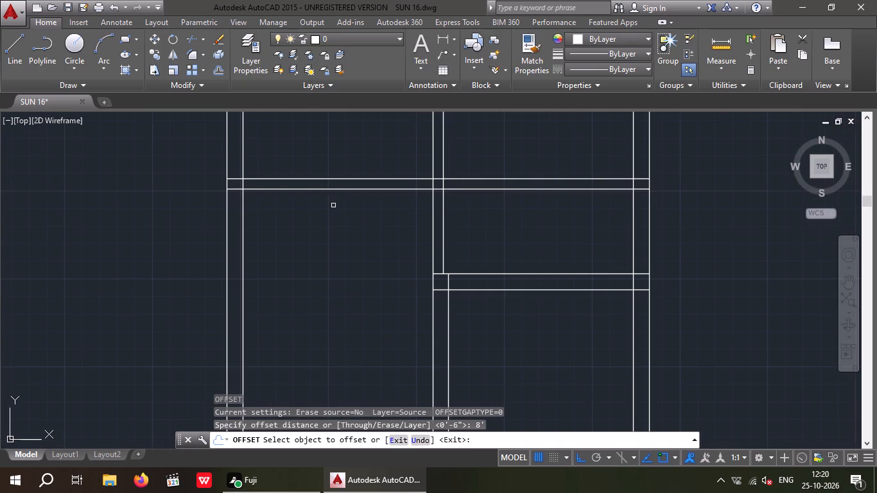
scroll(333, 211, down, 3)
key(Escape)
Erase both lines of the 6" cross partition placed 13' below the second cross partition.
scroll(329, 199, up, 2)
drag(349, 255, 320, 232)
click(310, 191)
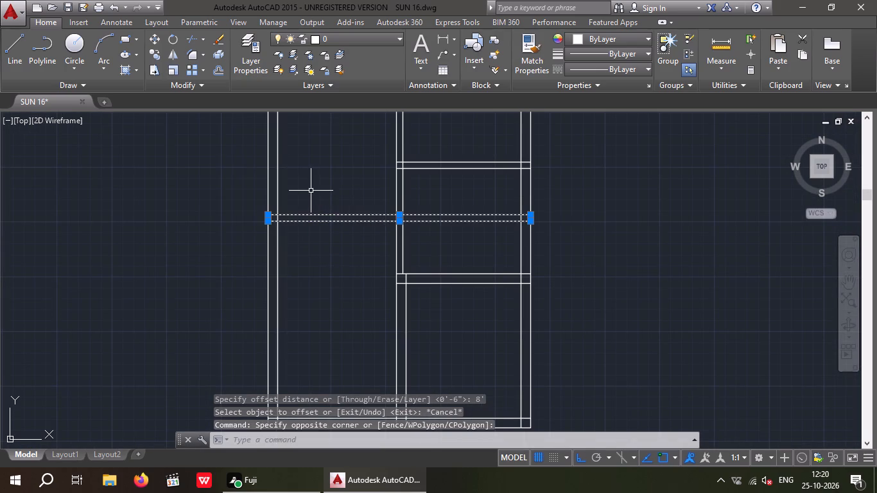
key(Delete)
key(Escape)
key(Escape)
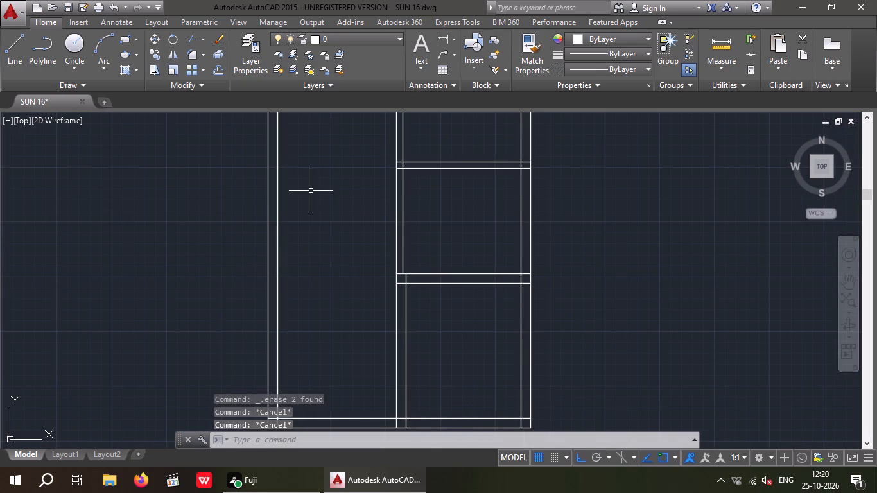
Offset the bottom line of the second cross partition 12' downward to mark a cross partition left of the central partition.
key(o)
key(Return)
text(12')
key(Return)
middle_drag(339, 247, 341, 293)
scroll(333, 257, down, 1)
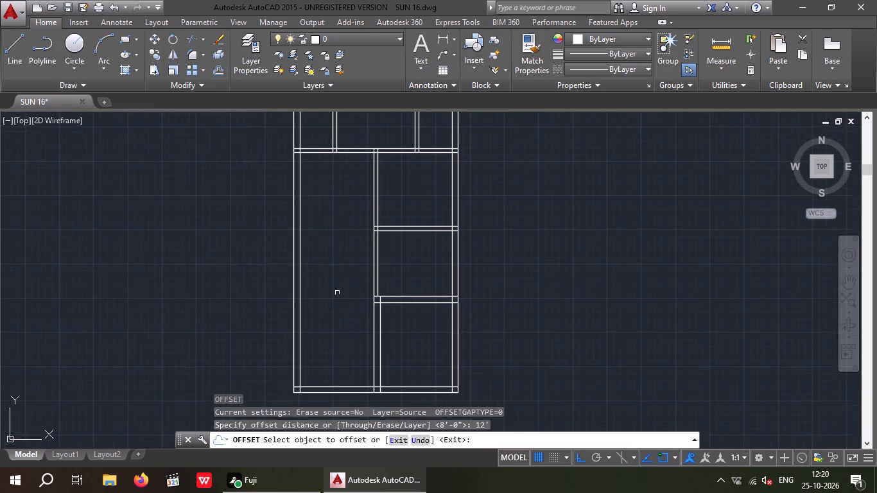
middle_click(338, 295)
scroll(322, 153, up, 2)
click(315, 161)
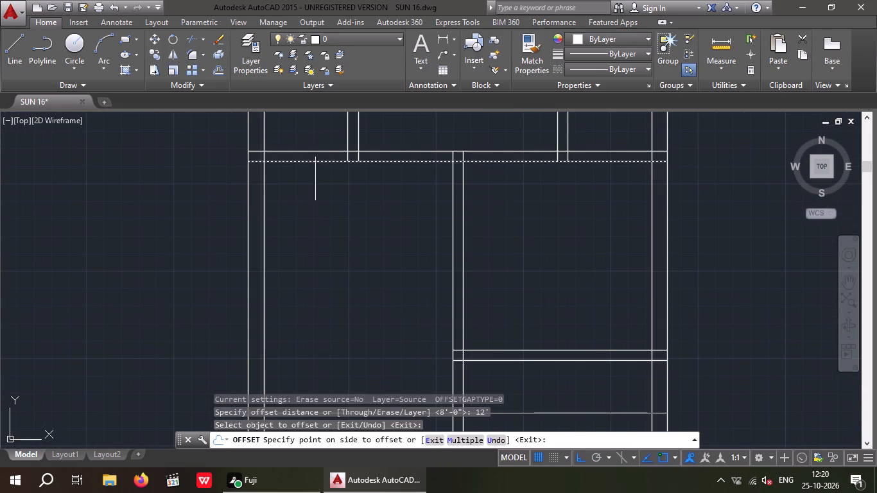
click(325, 255)
scroll(332, 236, down, 2)
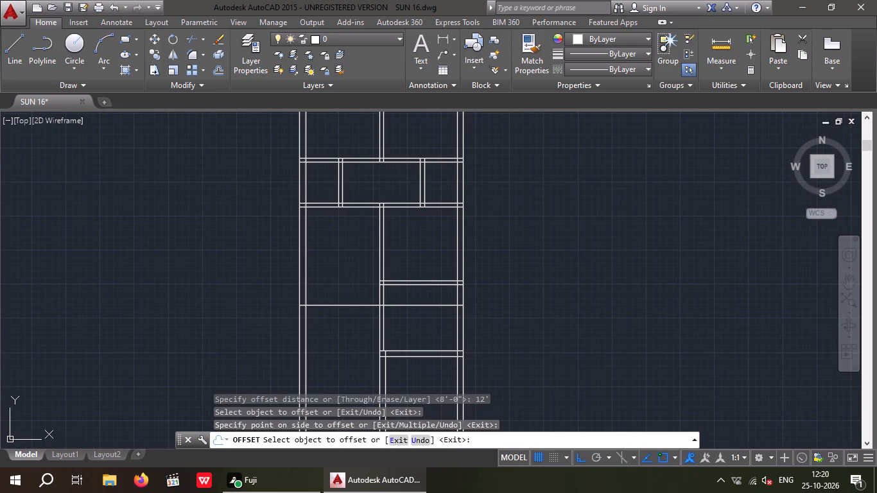
key(Escape)
key(Escape)
Offset the new horizontal line 6" downward to form a 6" cross partition.
key(o)
key(Return)
key(6)
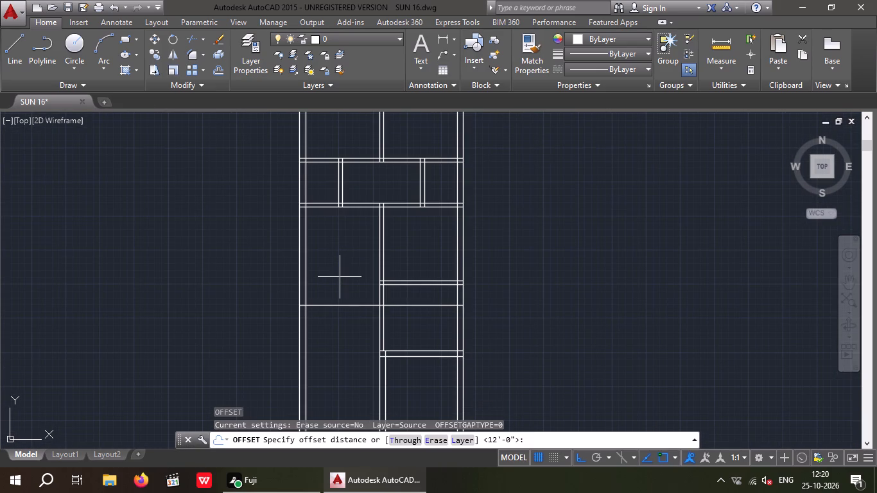
key(shift+quotedbl)
key(Return)
scroll(328, 307, up, 2)
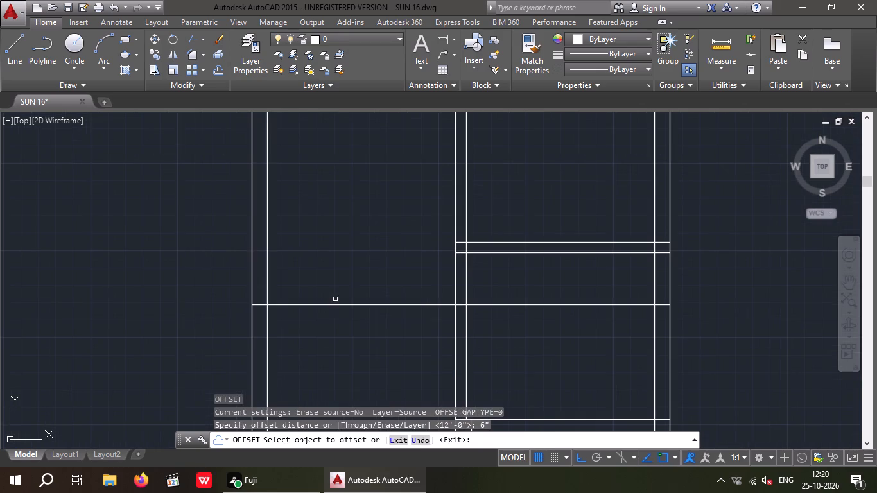
drag(331, 305, 331, 313)
click(333, 329)
scroll(337, 264, down, 2)
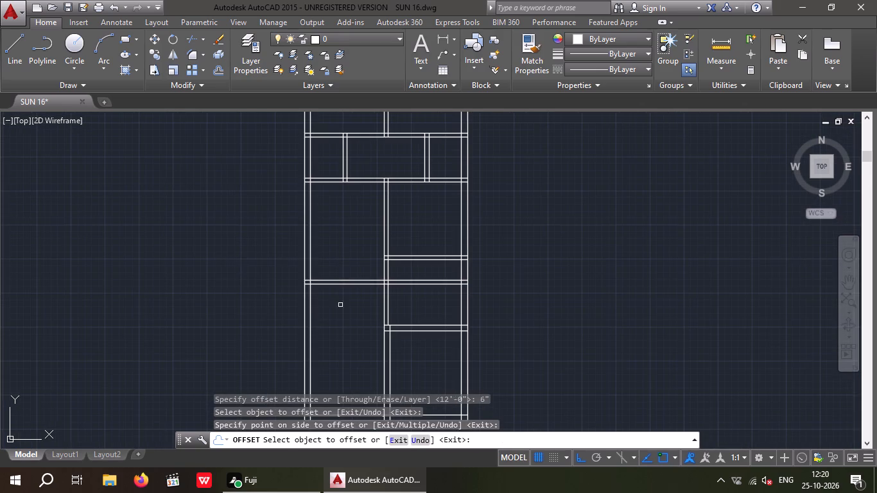
middle_drag(340, 294, 340, 264)
key(Escape)
key(Escape)
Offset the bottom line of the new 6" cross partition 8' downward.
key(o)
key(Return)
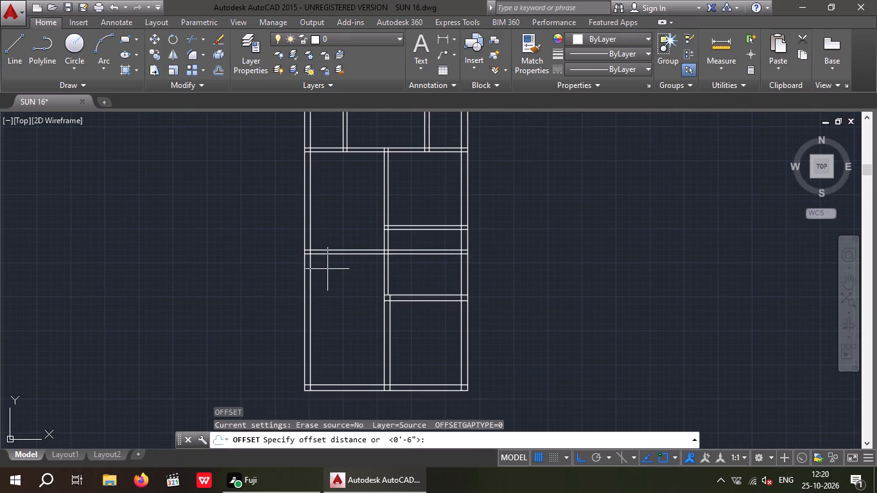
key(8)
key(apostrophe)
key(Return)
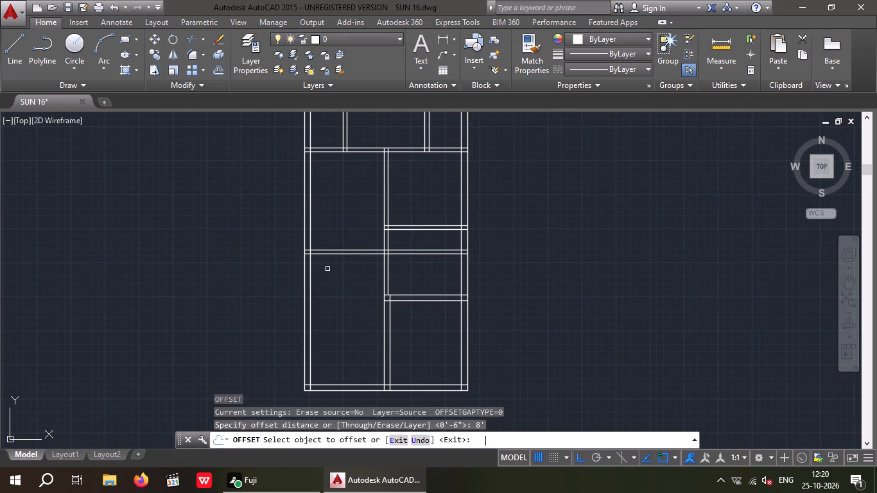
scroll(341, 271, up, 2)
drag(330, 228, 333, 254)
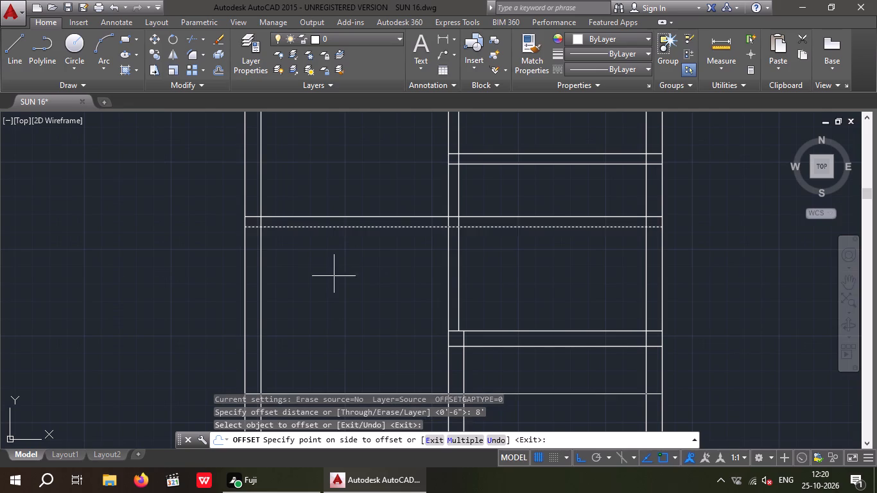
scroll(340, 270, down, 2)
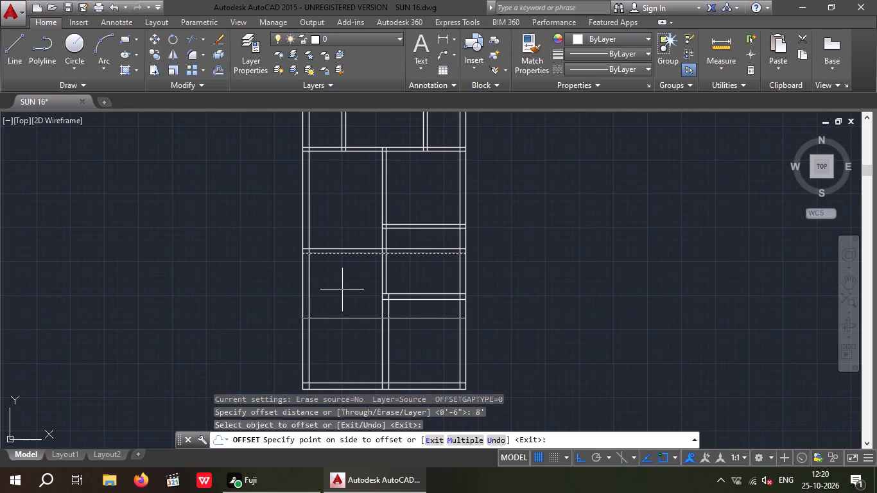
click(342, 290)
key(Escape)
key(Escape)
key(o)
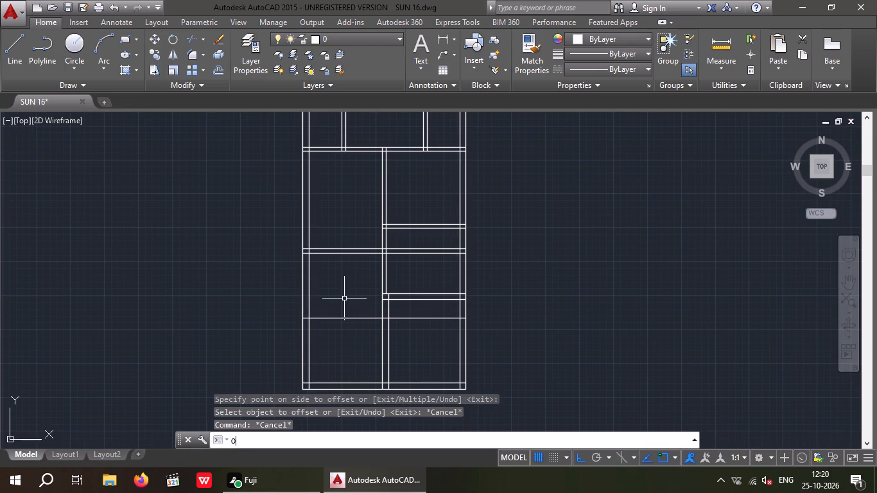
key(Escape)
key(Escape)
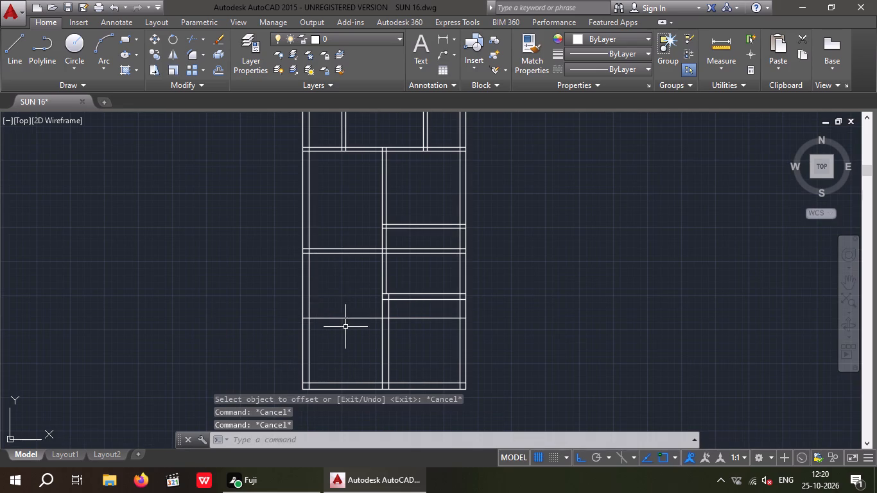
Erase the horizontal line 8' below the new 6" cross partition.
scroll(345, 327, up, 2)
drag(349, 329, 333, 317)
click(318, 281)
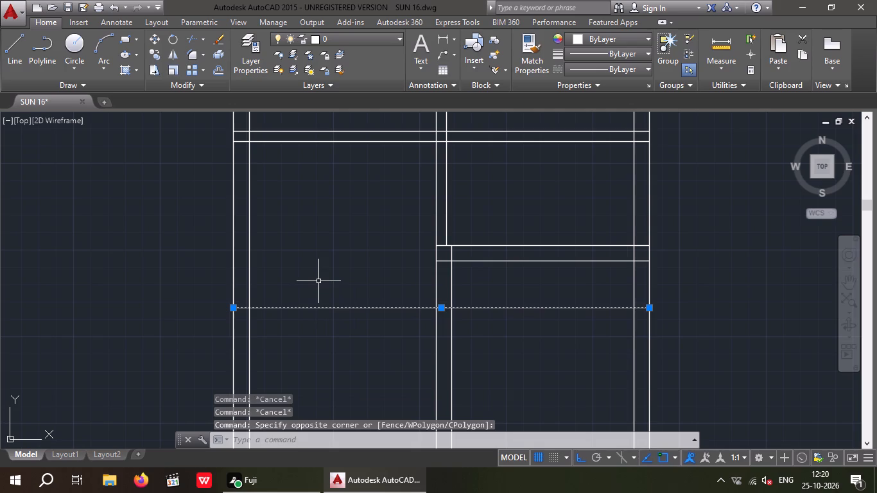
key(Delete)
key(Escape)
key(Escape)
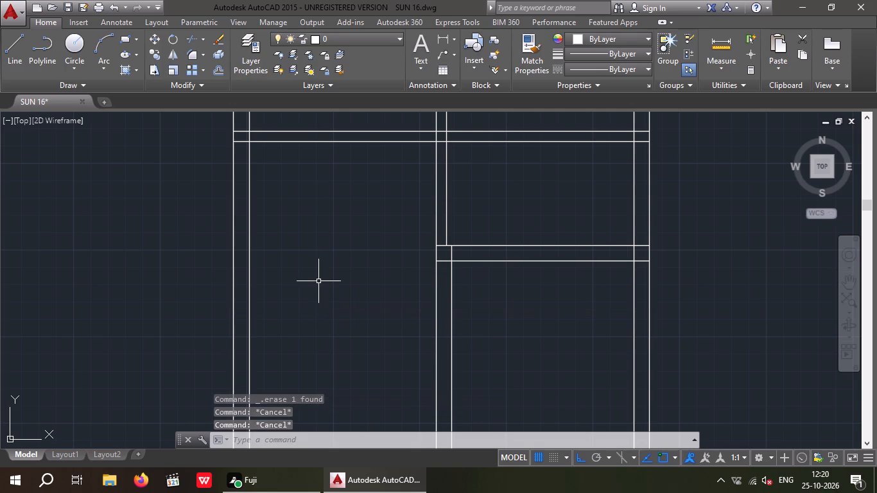
Offset the bottom line of the 6" cross partition left of the central partition 8'6" downward.
key(o)
key(Return)
key(8)
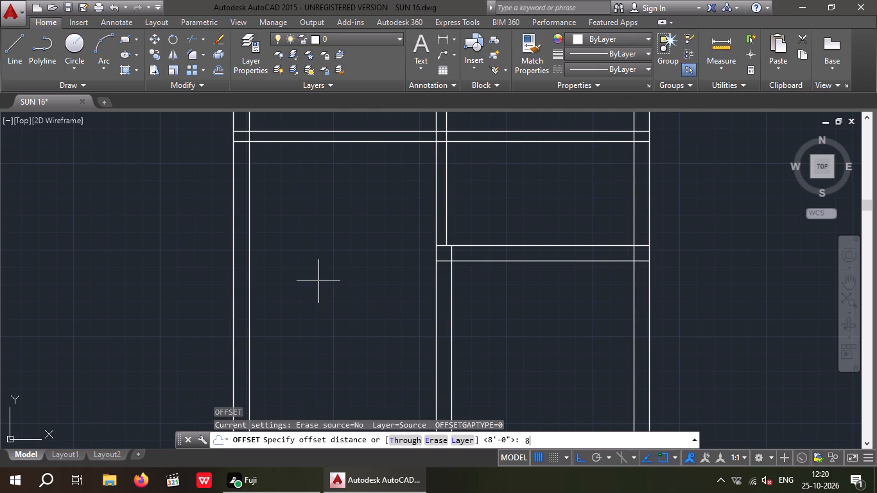
key(apostrophe)
key(6)
key(shift+quotedbl)
key(Return)
drag(317, 142, 318, 152)
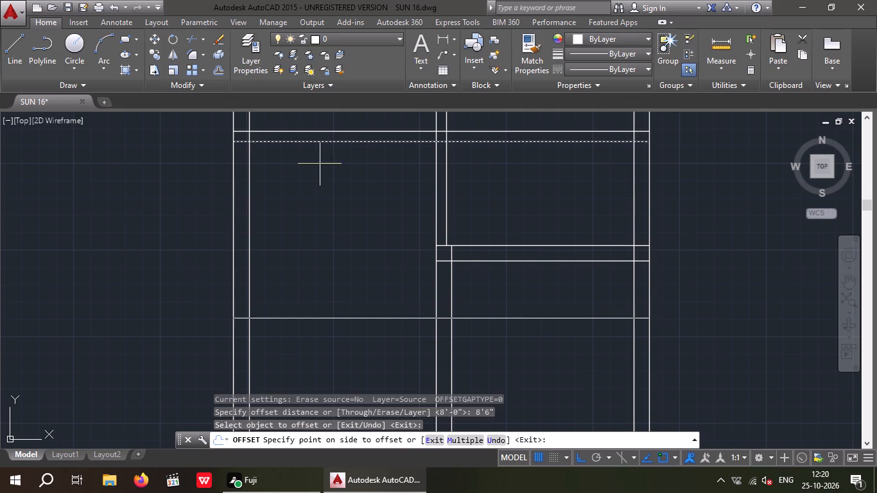
click(328, 203)
key(Escape)
key(Escape)
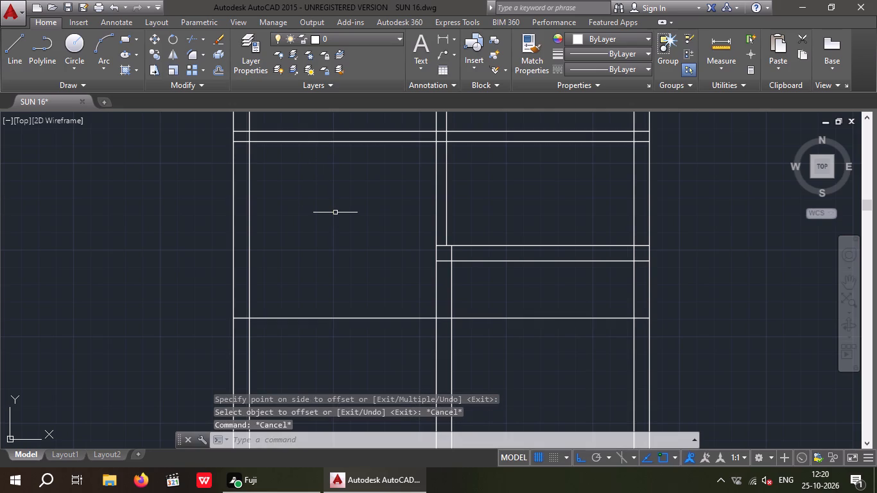
Offset the new horizontal line 9" downward to form a 9" cross wall.
key(o)
key(Return)
key(9)
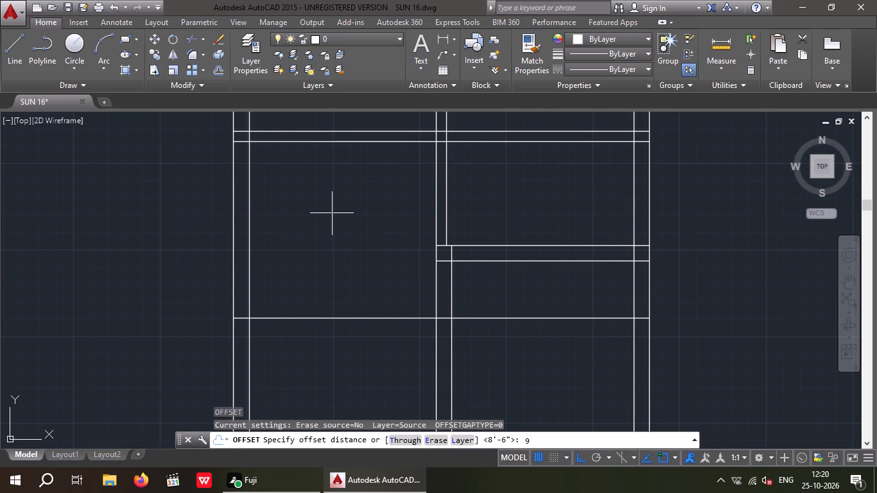
key(shift+quotedbl)
key(Return)
drag(324, 318, 324, 318)
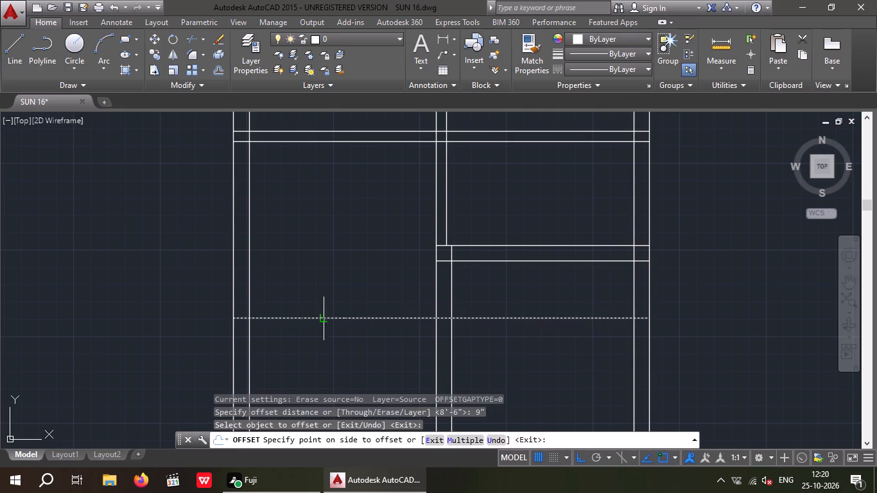
drag(324, 318, 323, 333)
click(324, 337)
key(Escape)
key(Escape)
key(Escape)
Trim the new 9" cross wall's two lines from the central wall through the right exterior wall.
text(TR)
key(space)
key(space)
scroll(624, 326, up, 3)
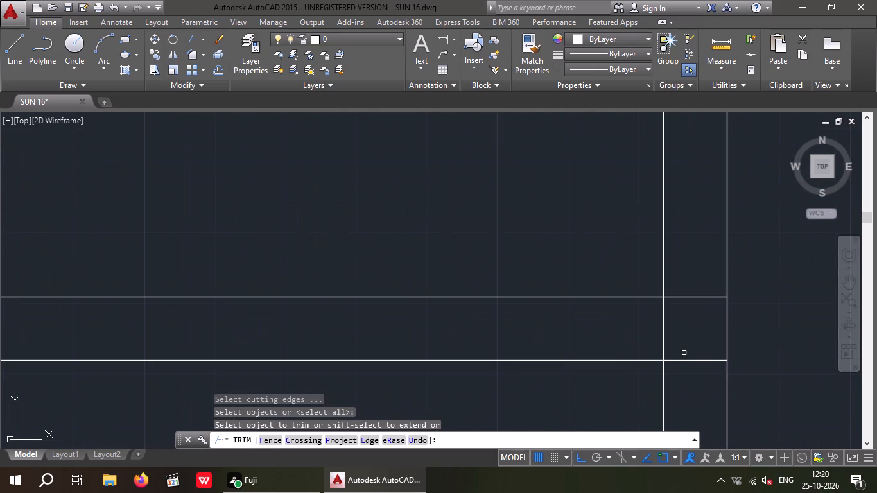
drag(705, 381, 700, 342)
click(689, 280)
scroll(688, 280, down, 2)
drag(546, 347, 508, 299)
click(473, 257)
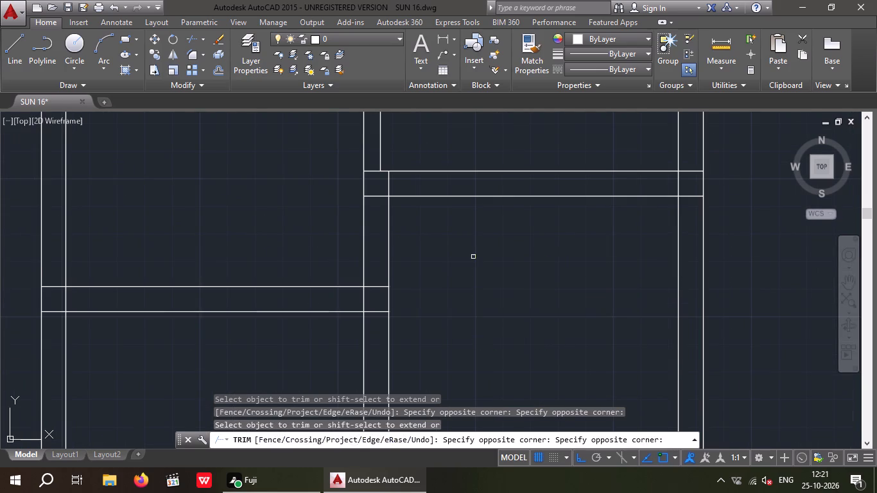
Trim the two lines of the 6" cross partition above from the central partition through the right exterior wall.
scroll(474, 256, down, 2)
middle_drag(474, 261, 467, 381)
scroll(559, 277, up, 4)
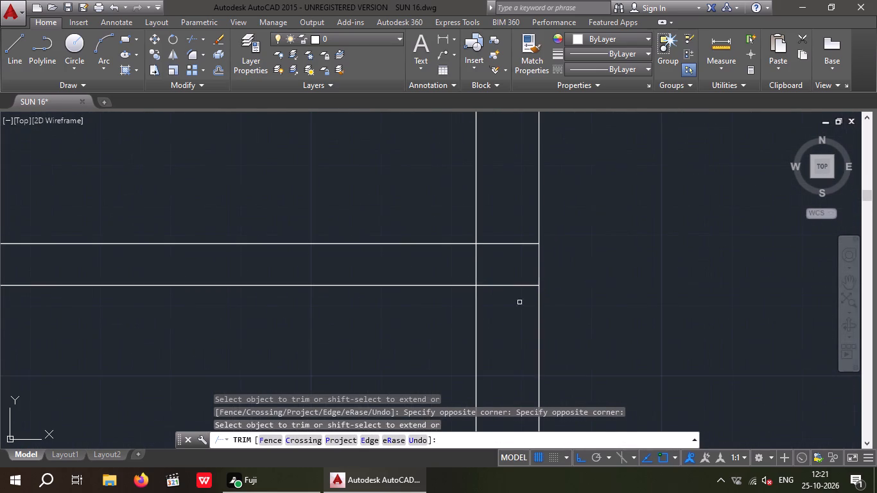
drag(514, 309, 508, 272)
click(508, 217)
scroll(505, 223, down, 2)
drag(419, 281, 401, 264)
click(356, 206)
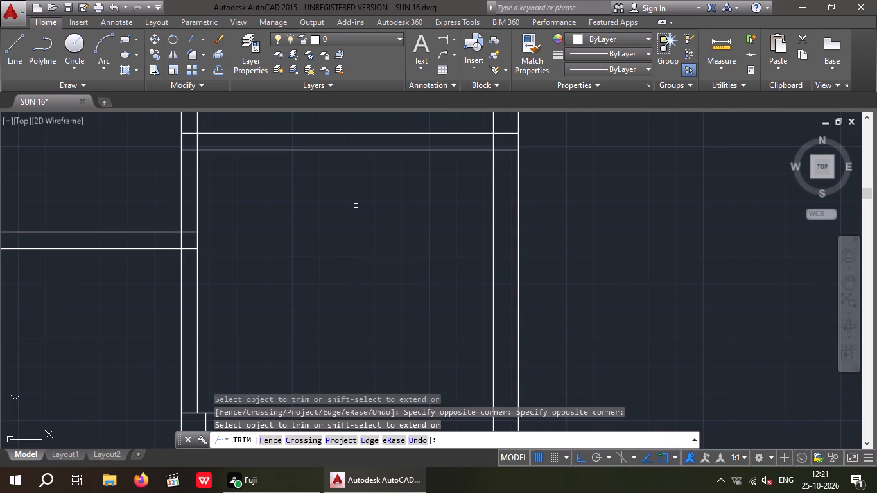
scroll(358, 211, down, 3)
middle_drag(360, 217, 371, 248)
key(Escape)
key(Escape)
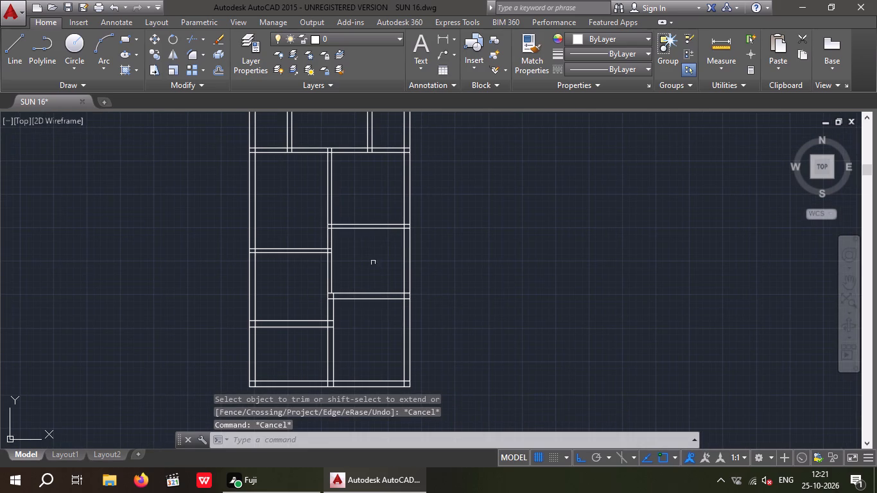